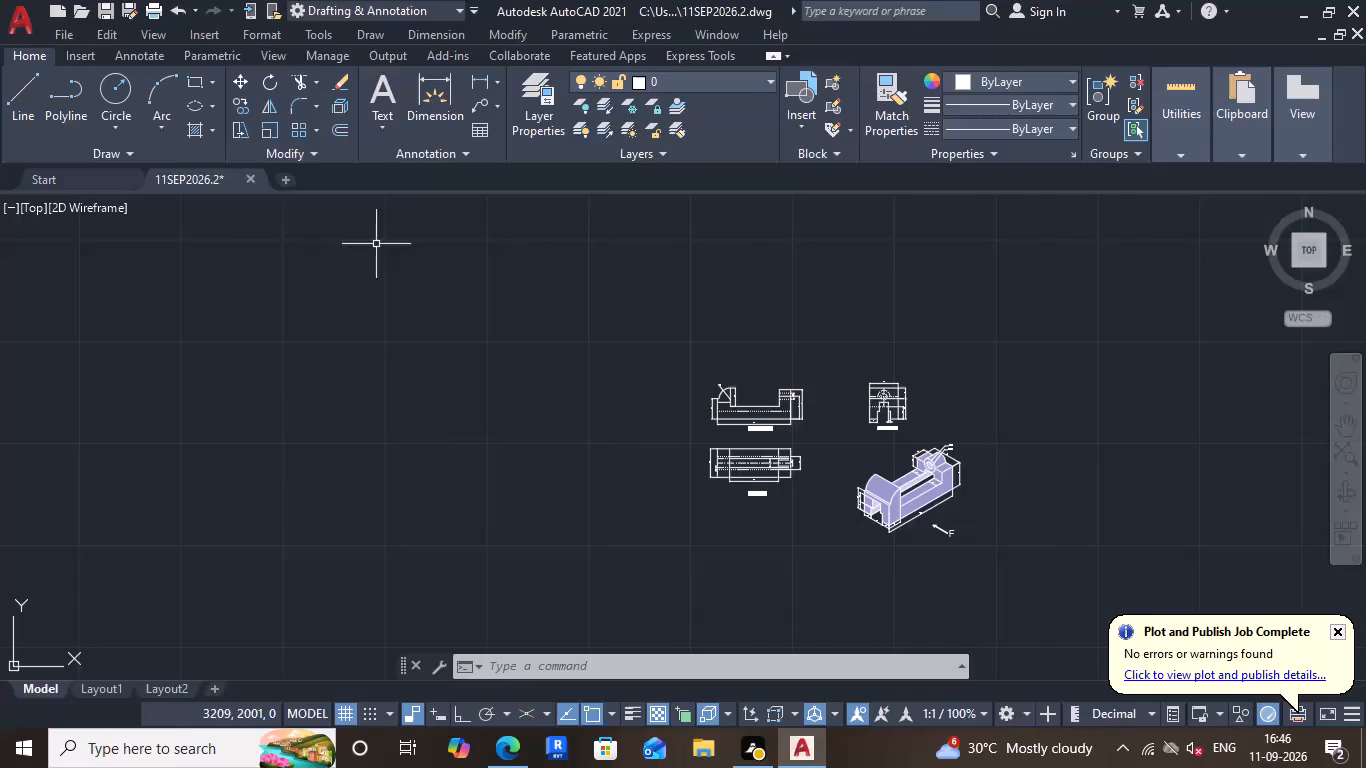
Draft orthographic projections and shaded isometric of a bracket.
Copy the front, side, top and isometric views with their labels from the 11SEP2026.2 drawing.
scroll(1021, 547, "up", 1)
left_click(1009, 554)
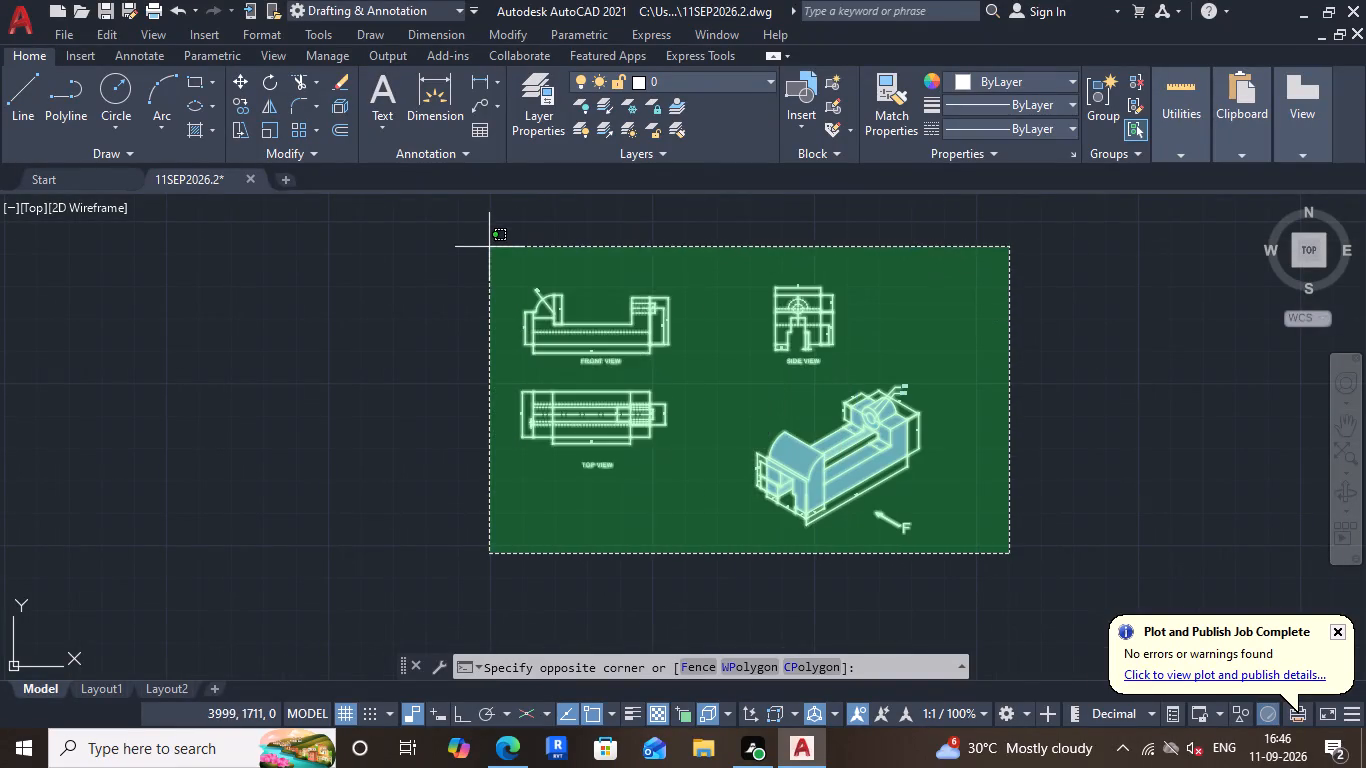
left_click(482, 247)
key("ctrl+c")
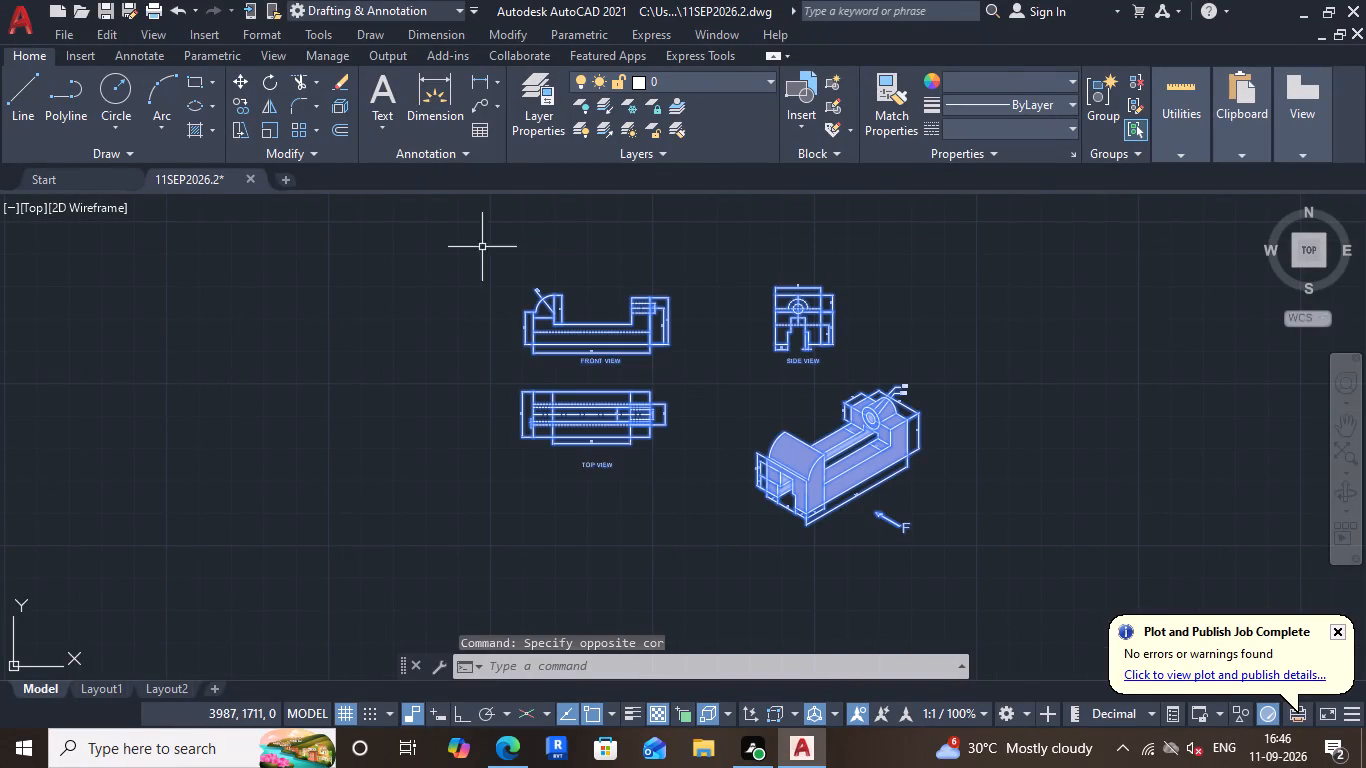
Open the FUJI collection drawing from the recent documents.
left_click(12, 14)
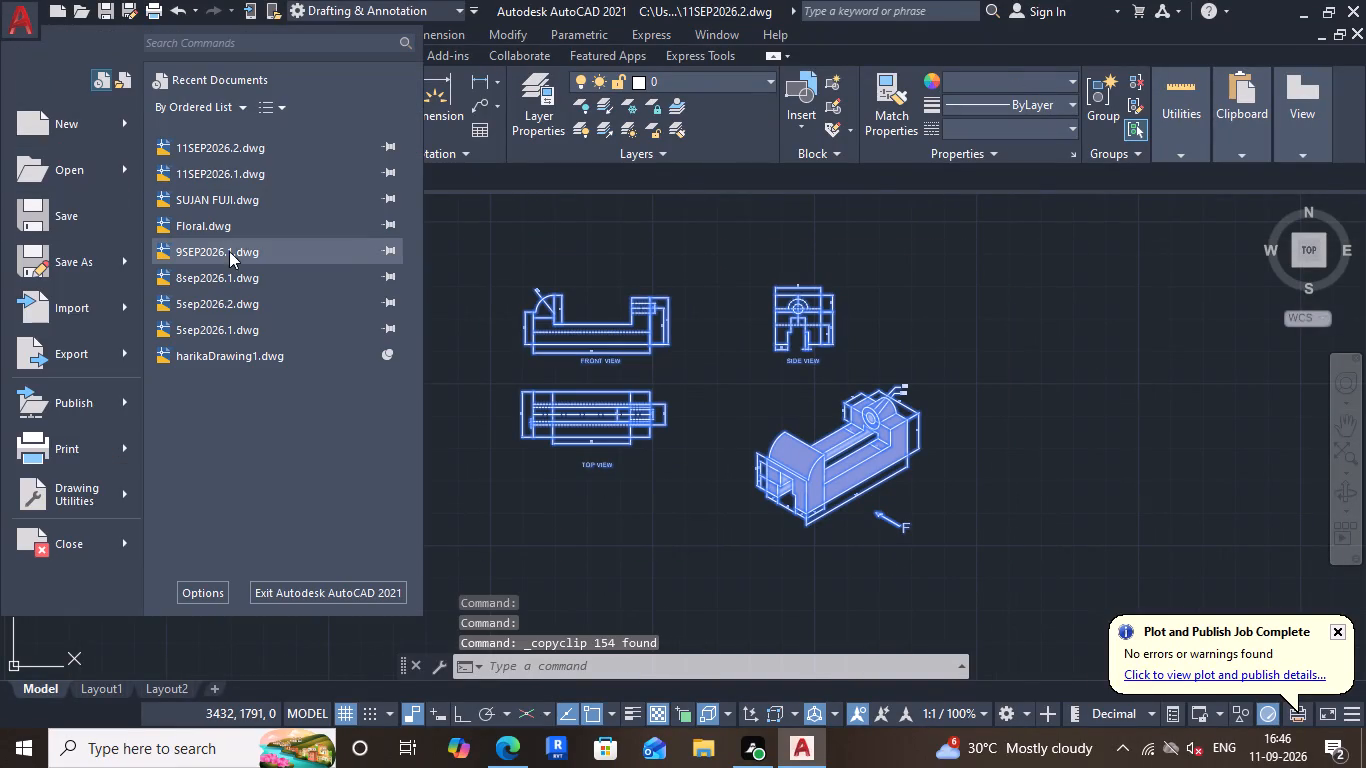
double_click(215, 203)
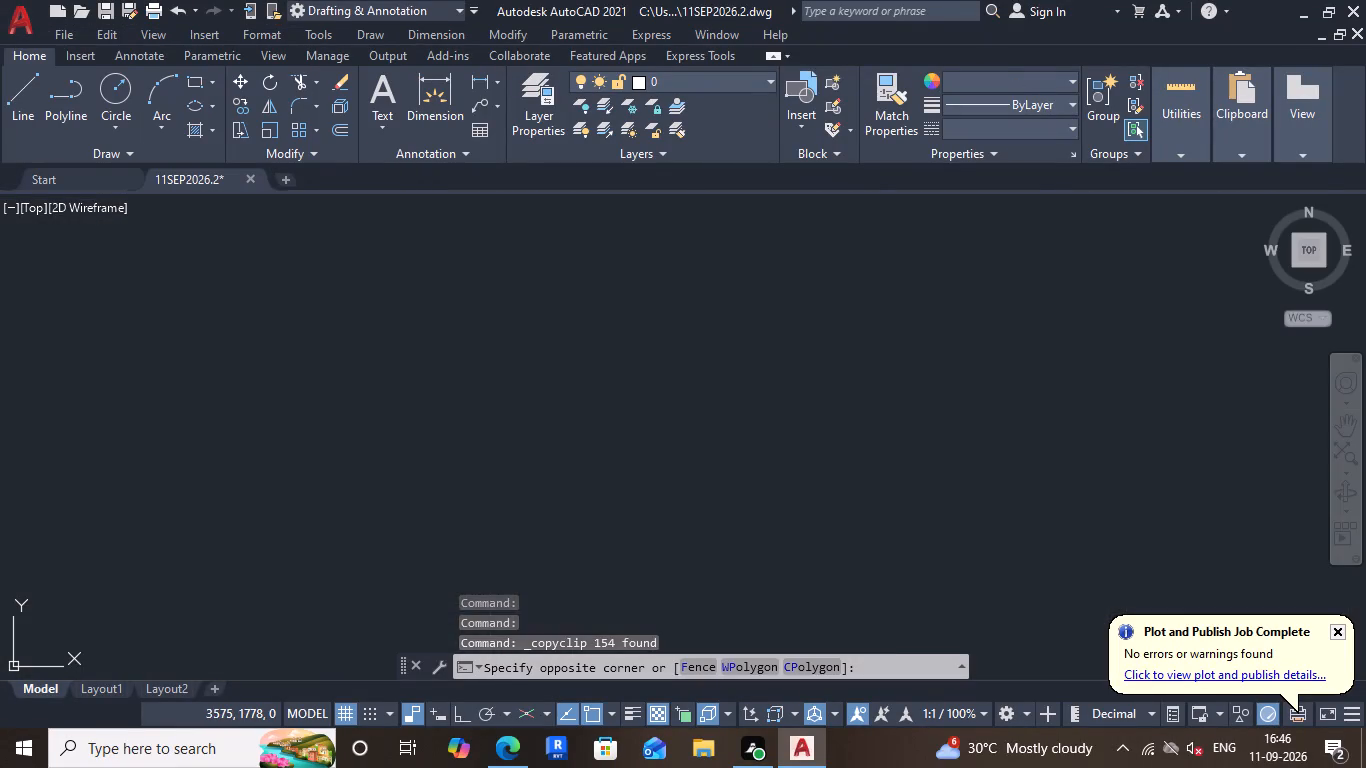
Paste the copied views into the empty space beside the blue isometric bracket with the ring top, and save the collection drawing.
scroll(883, 287, "down", 1)
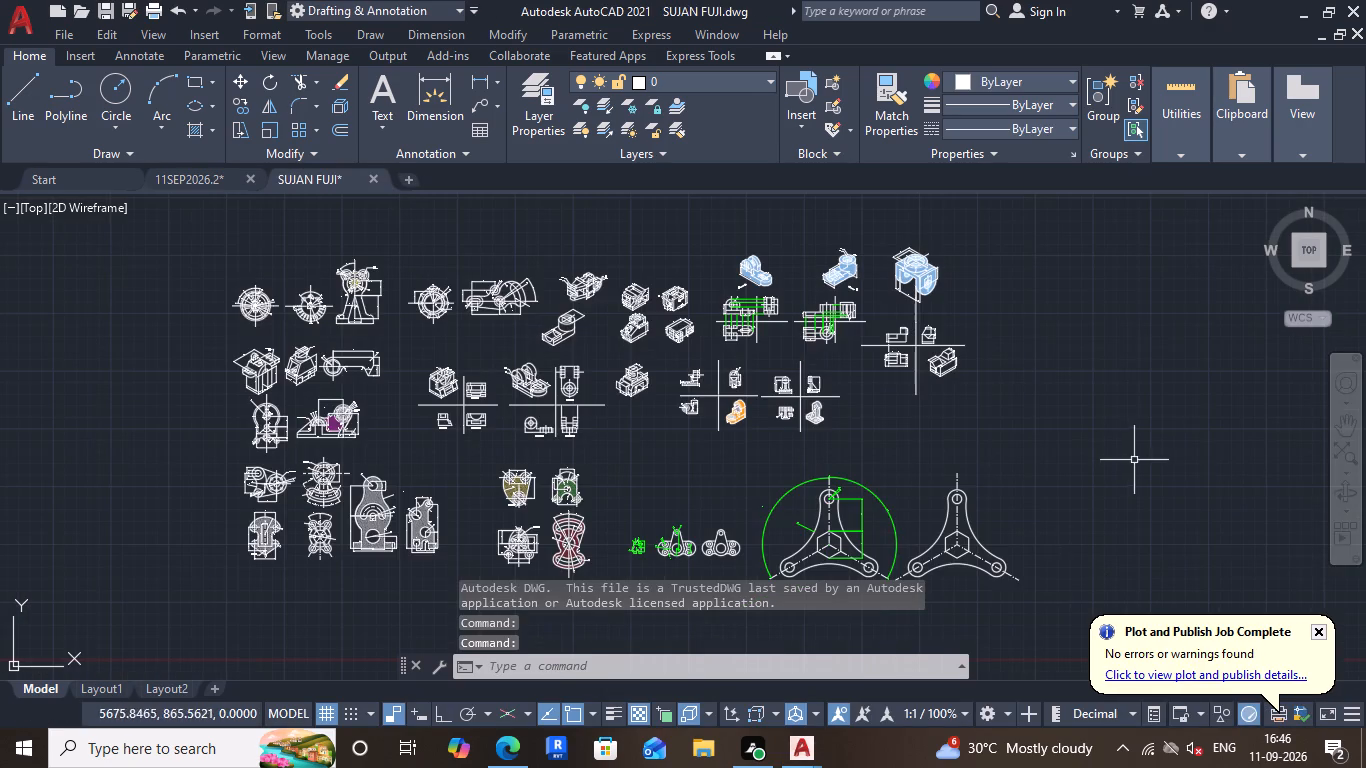
key("ctrl+v")
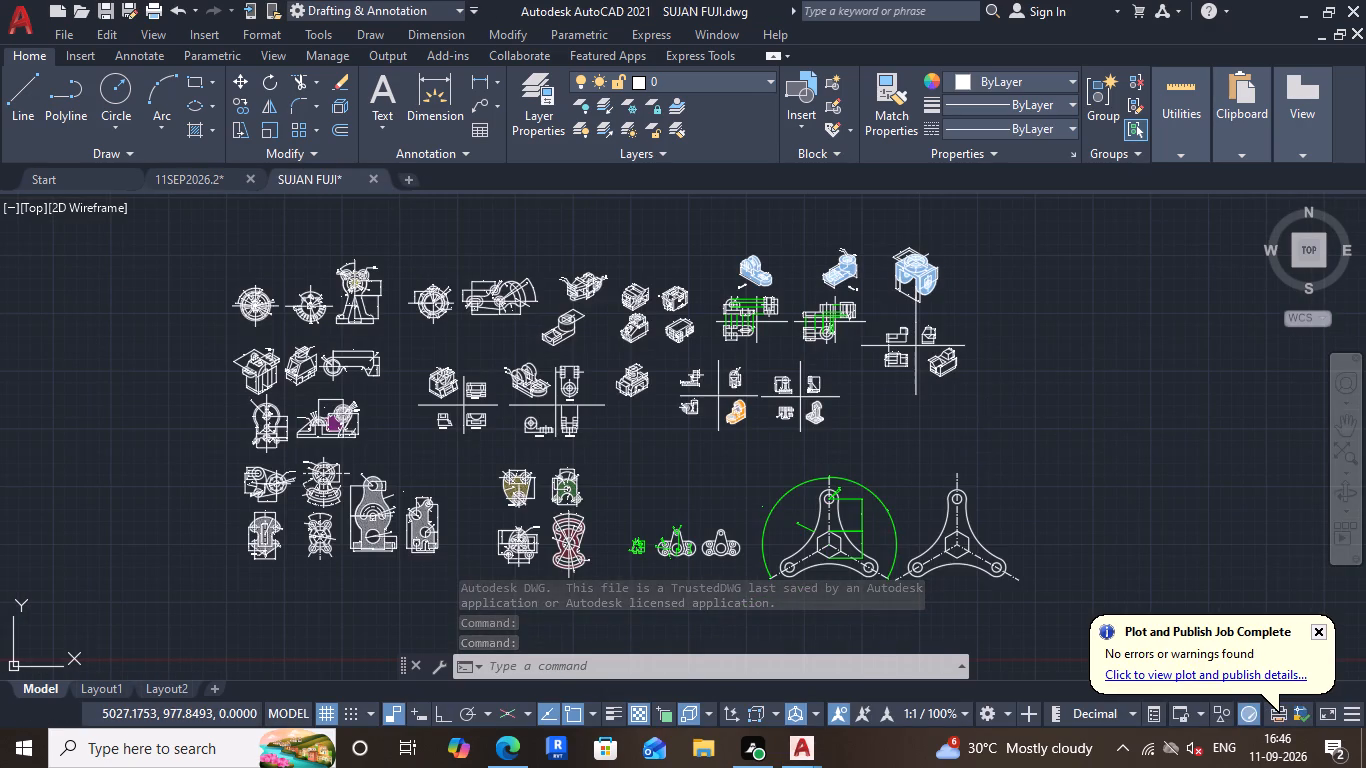
scroll(881, 473, "up", 2)
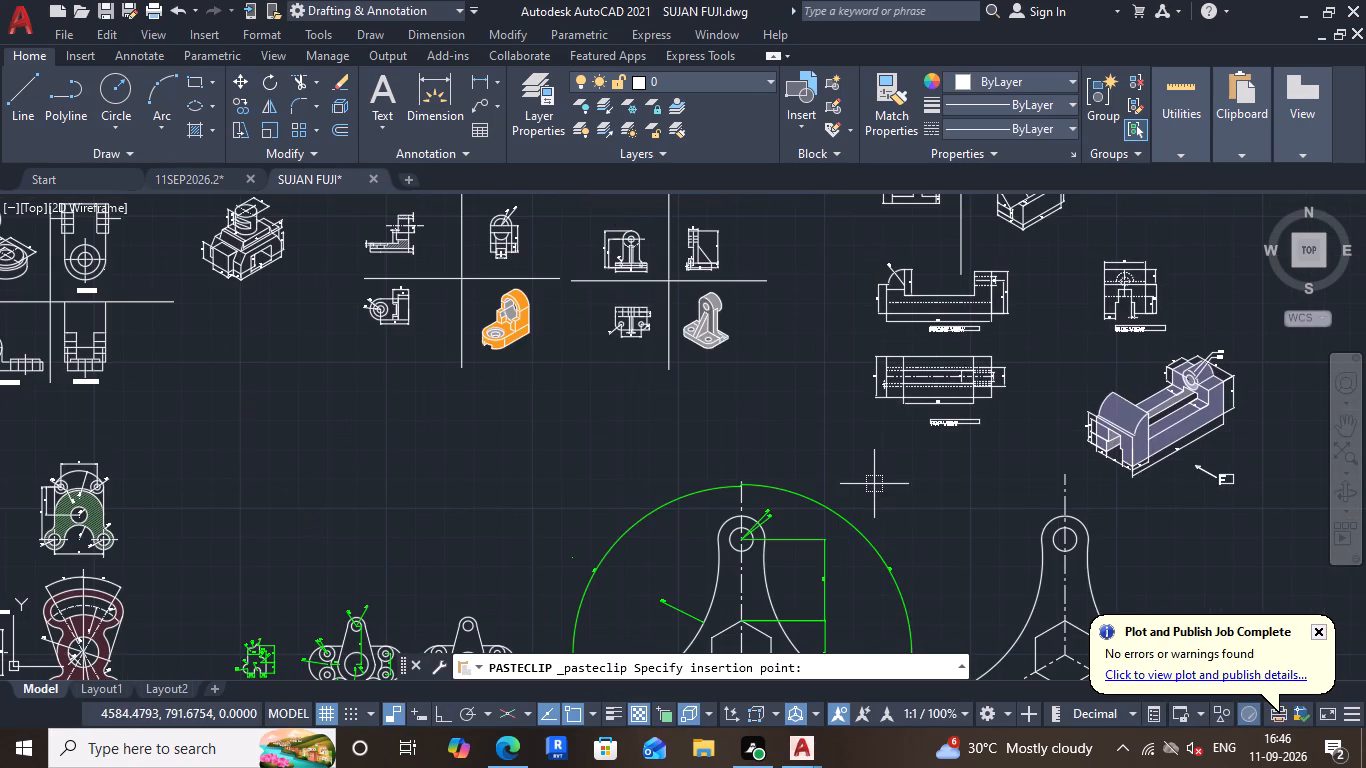
middle_click_drag(981, 486, 718, 625)
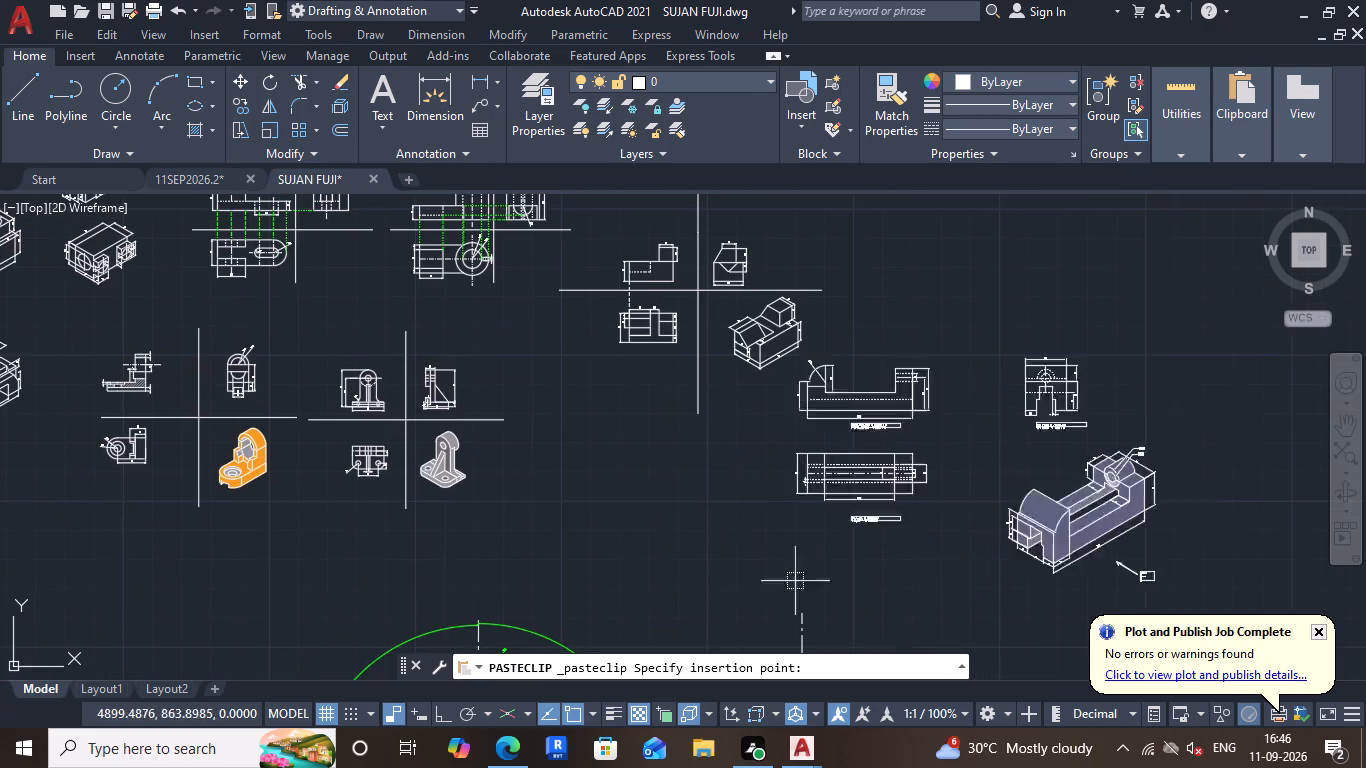
middle_click_drag(903, 450, 895, 628)
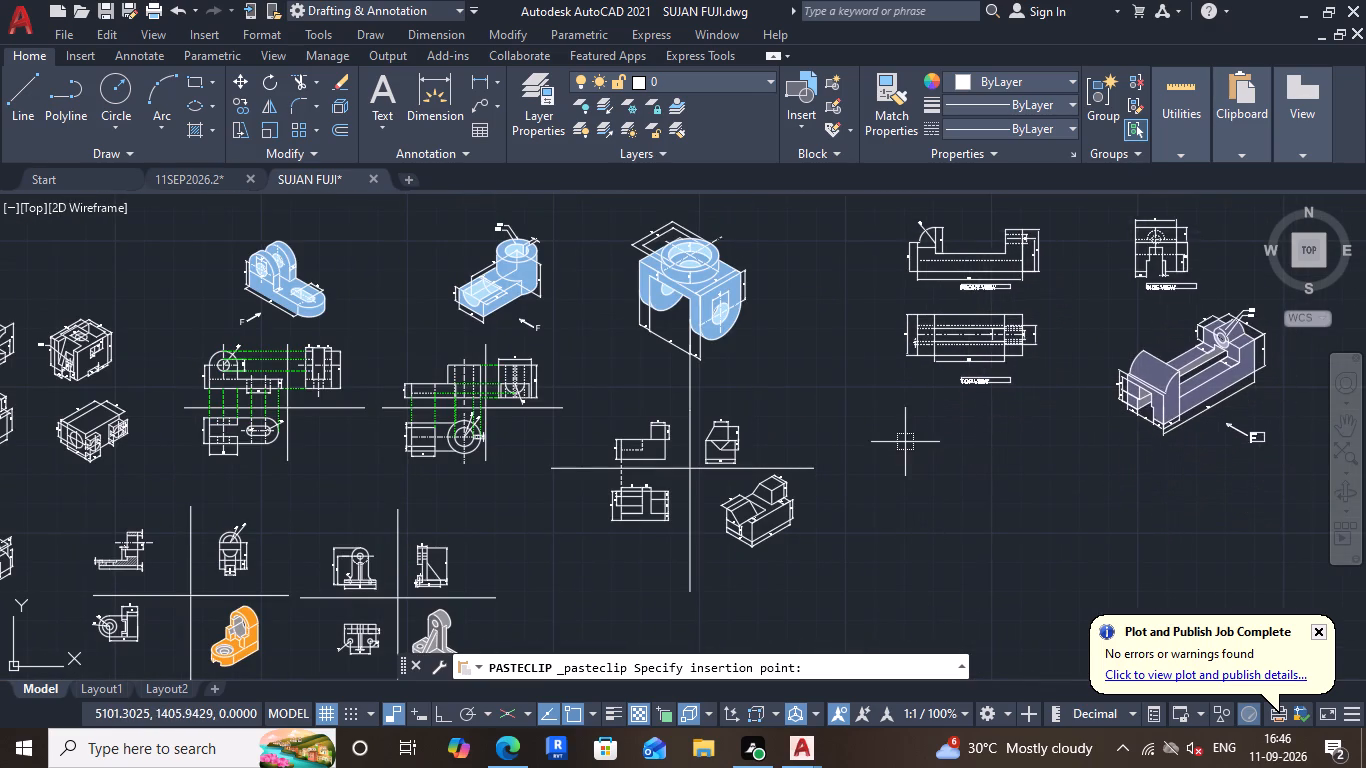
left_click(908, 435)
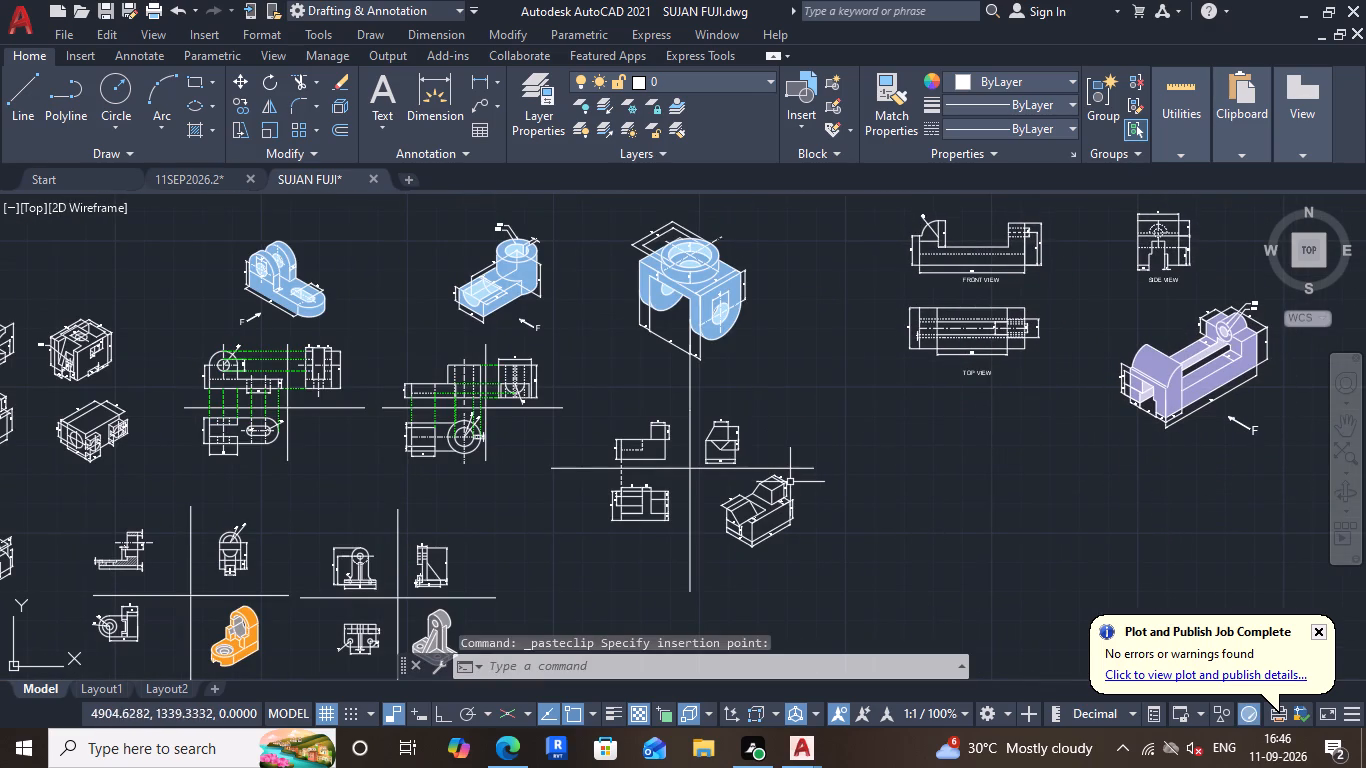
key("ctrl+s")
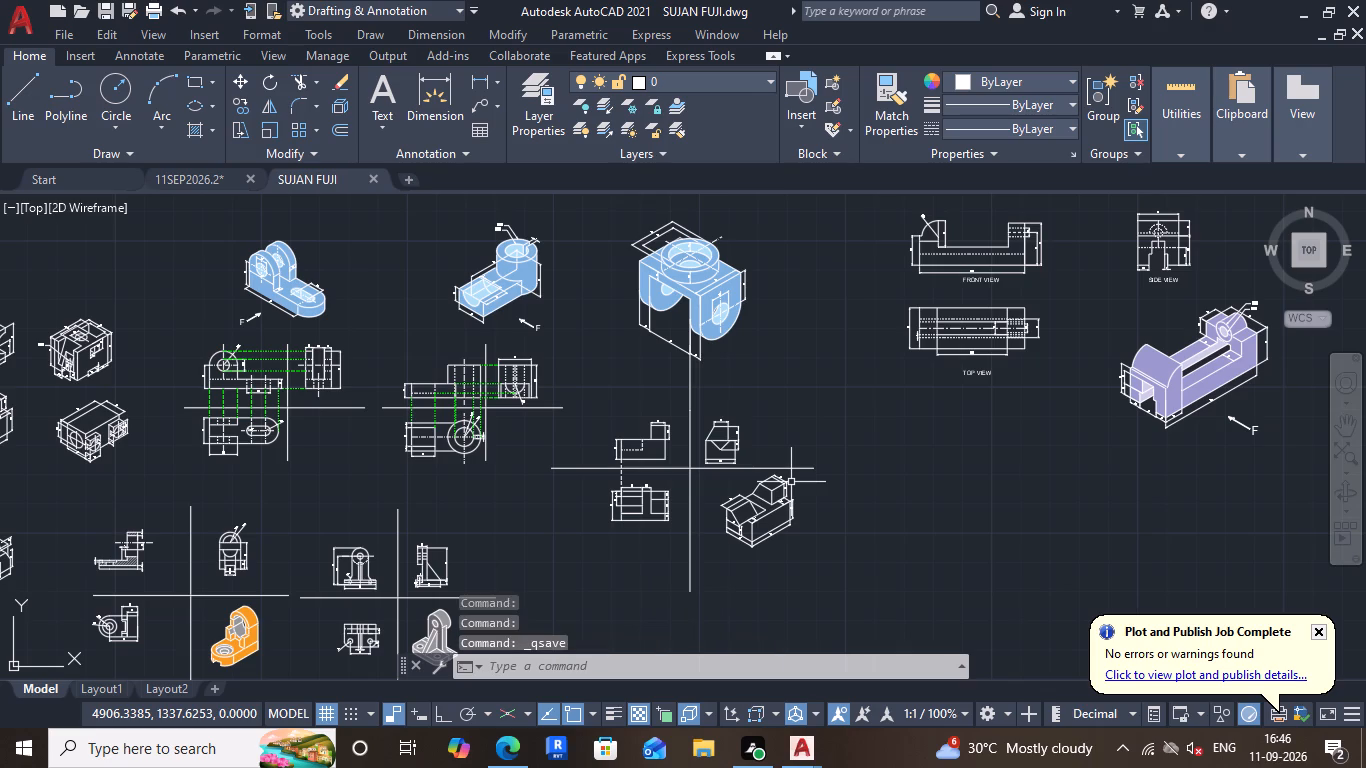
Close the 11SEP2026.2 drawing.
scroll(791, 482, "down", 4)
scroll(767, 459, "up", 2)
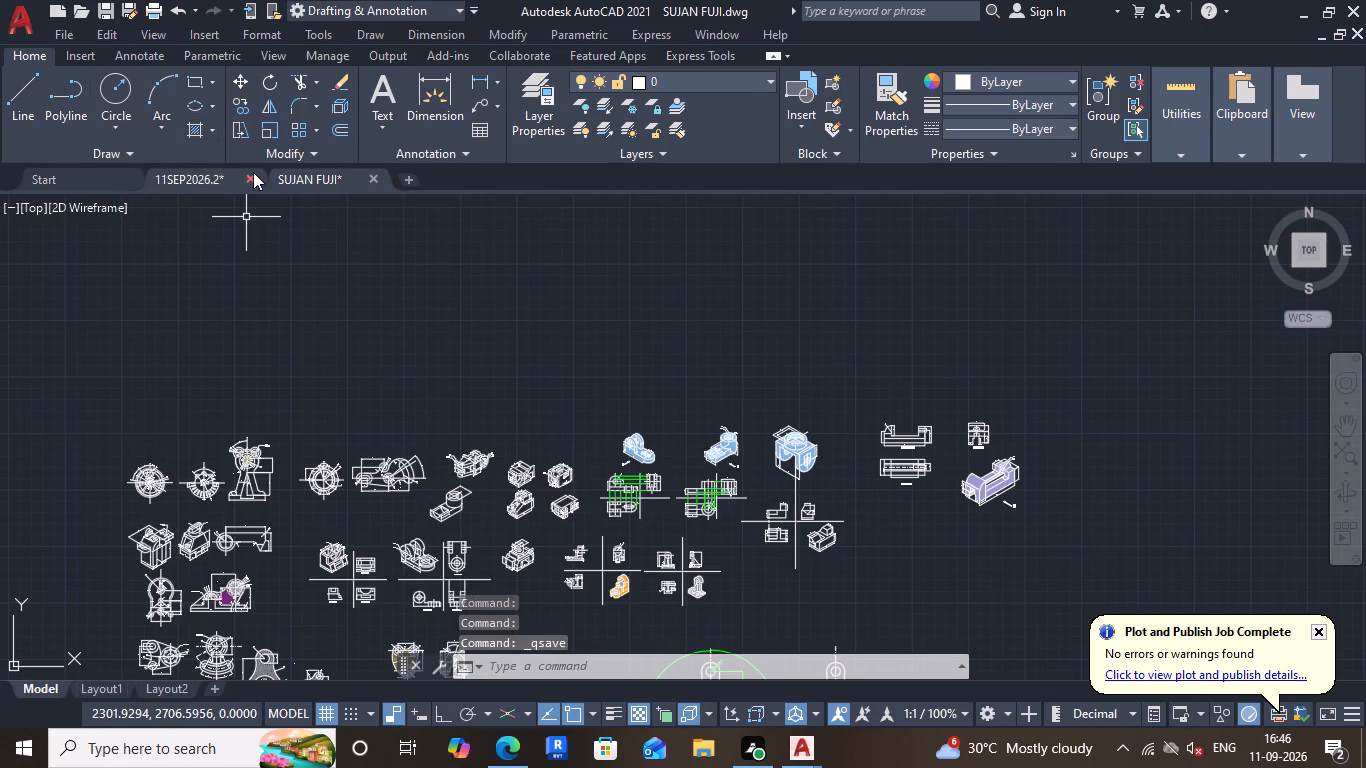
left_click(252, 180)
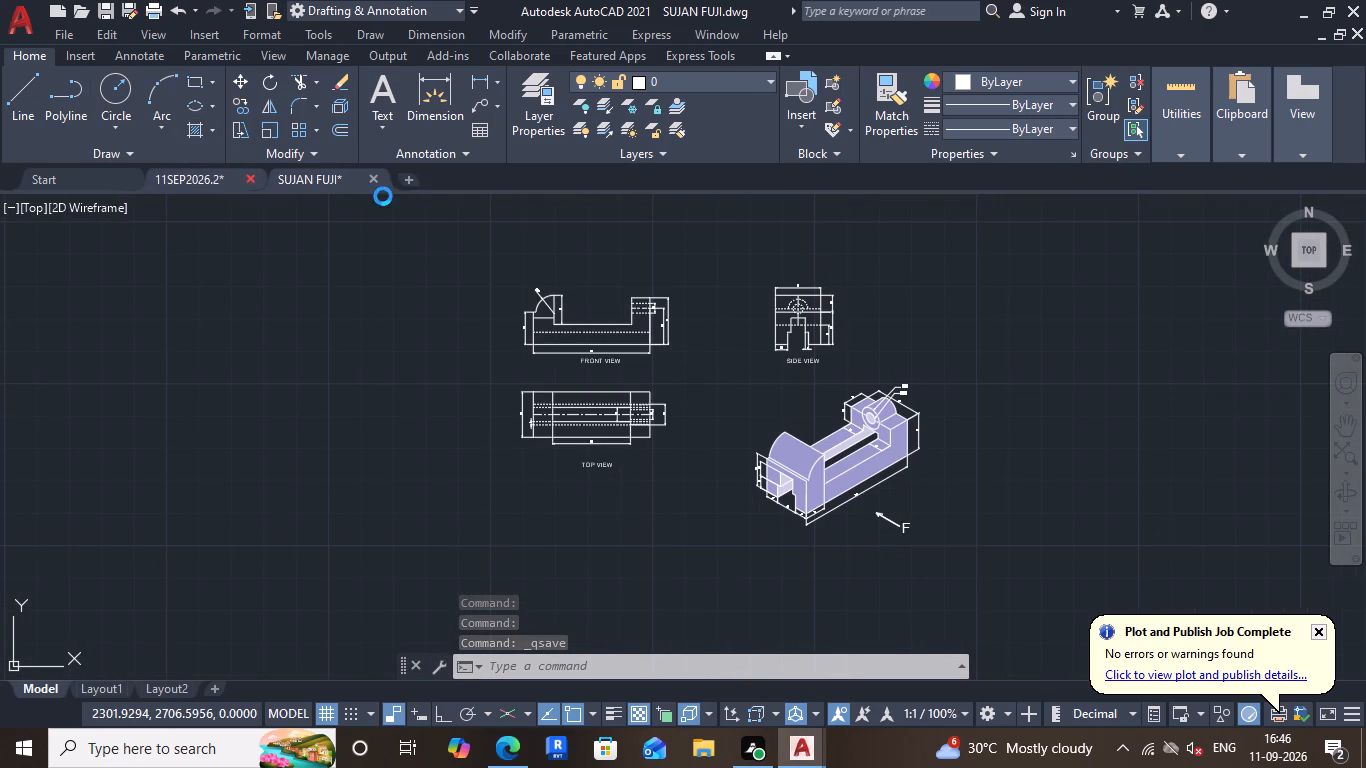
left_click(702, 417)
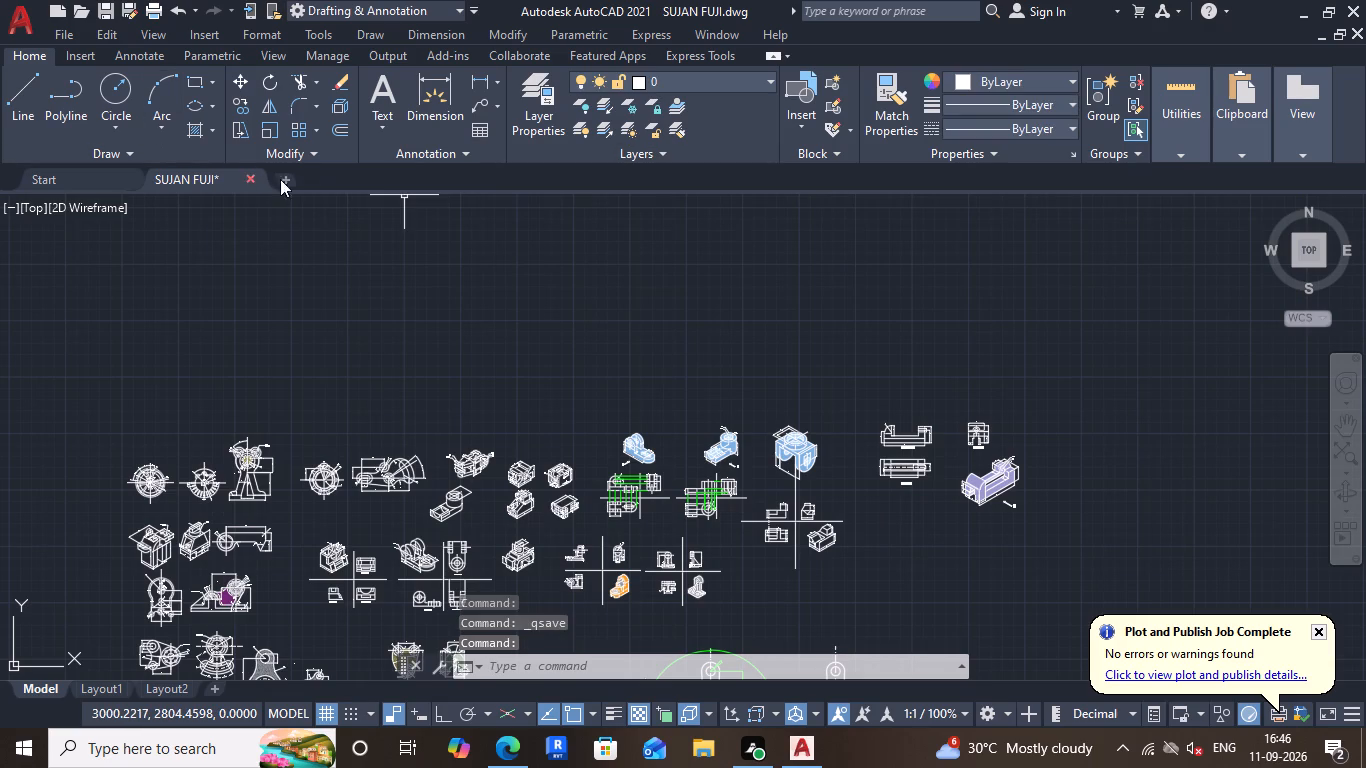
Create a new blank drawing.
left_click(284, 180)
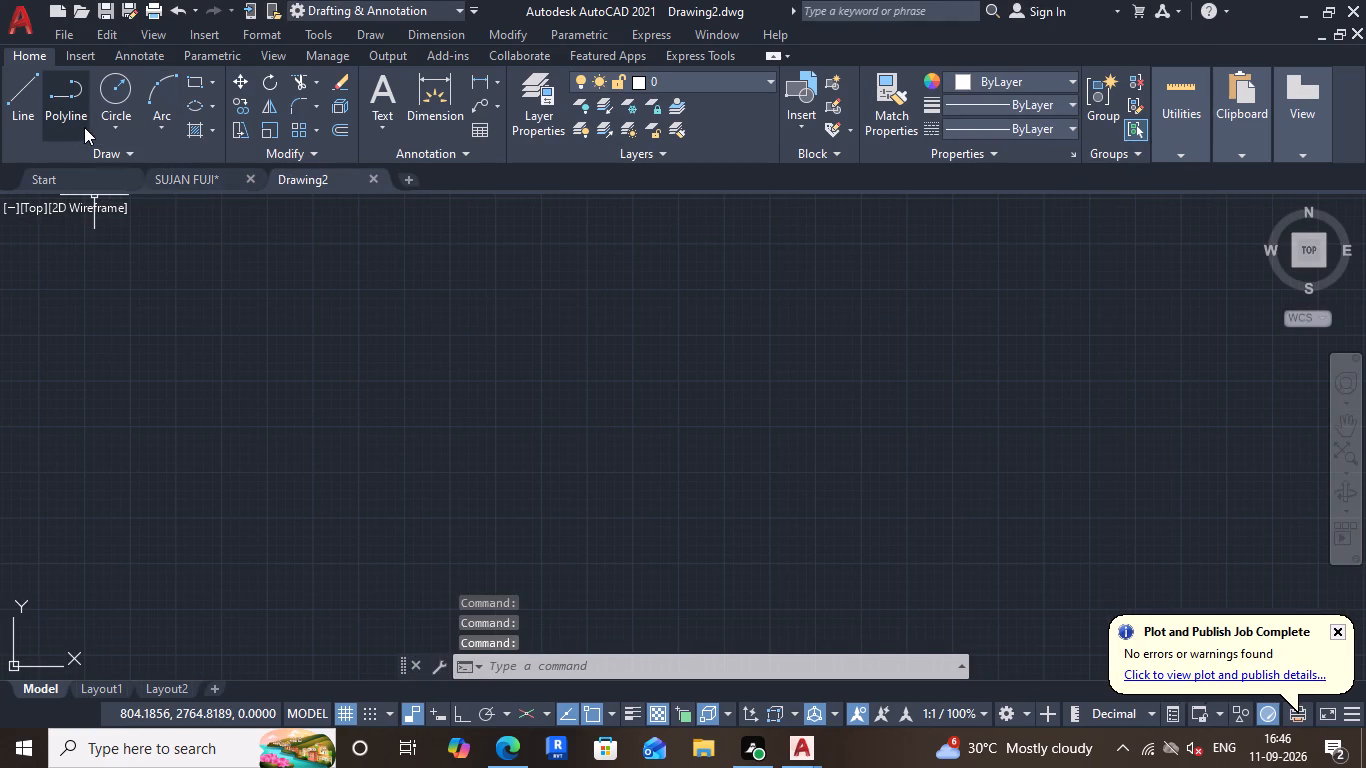
Open the 11SEP2026.1 drawing from the recent documents.
left_click(31, 29)
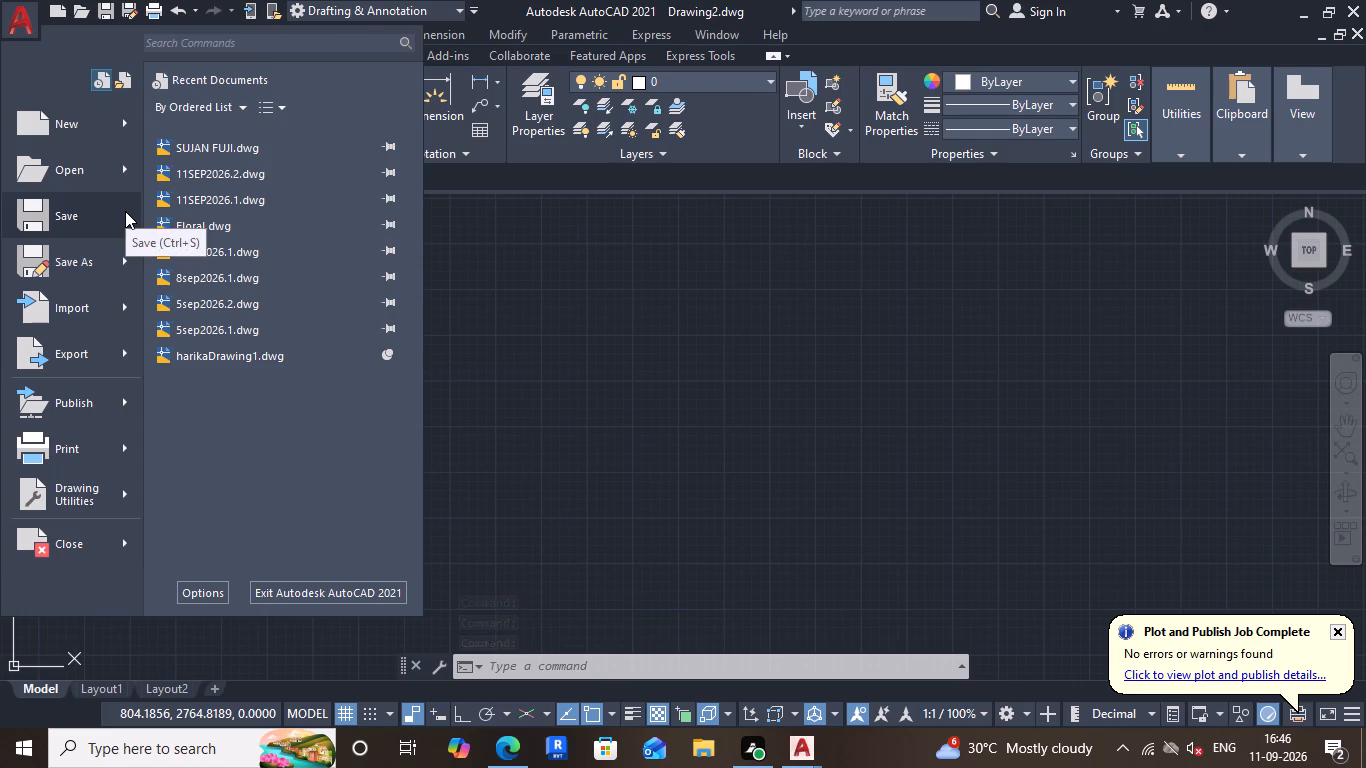
left_click(229, 197)
left_click(228, 205)
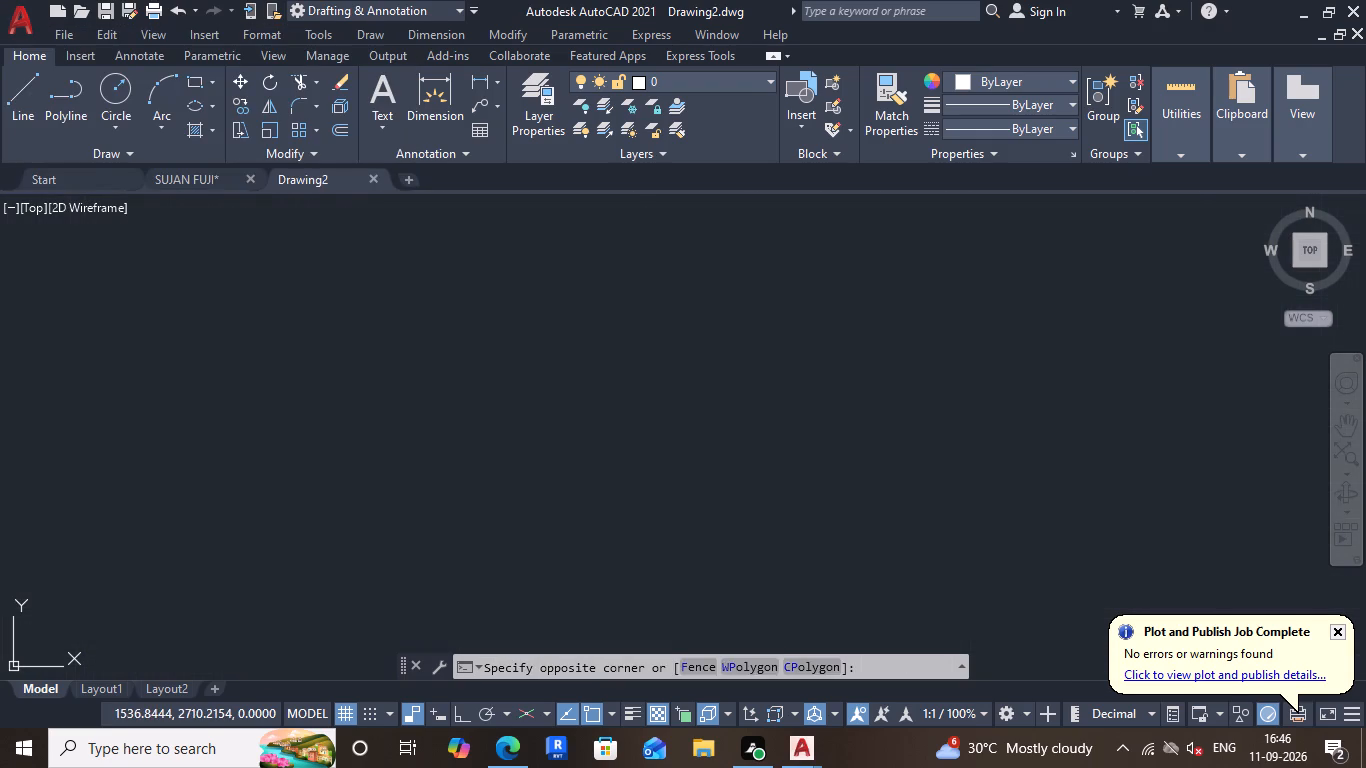
Delete the four vertical and horizontal divider line segments that separate the bracket's views.
scroll(614, 376, "up", 1)
scroll(704, 440, "up", 2)
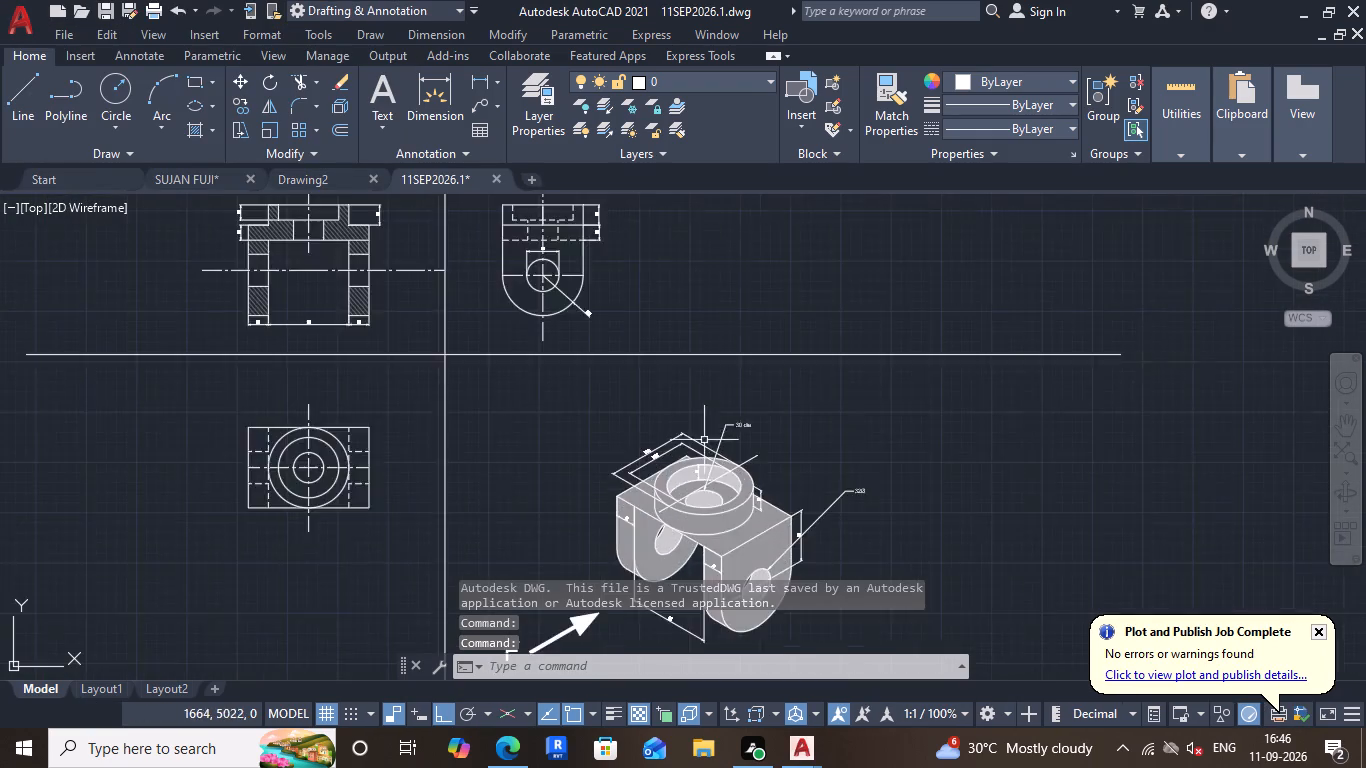
scroll(731, 401, "down", 3)
scroll(658, 389, "up", 2)
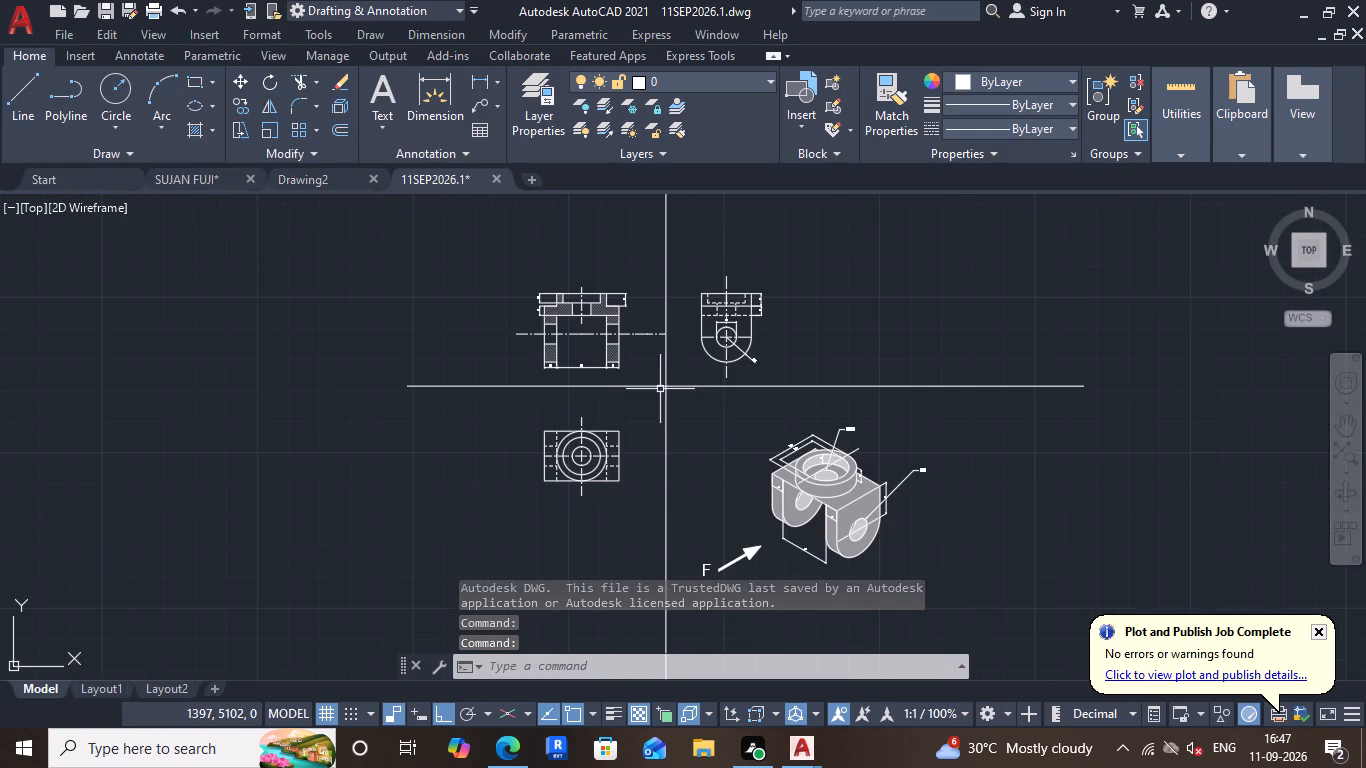
left_click(663, 386)
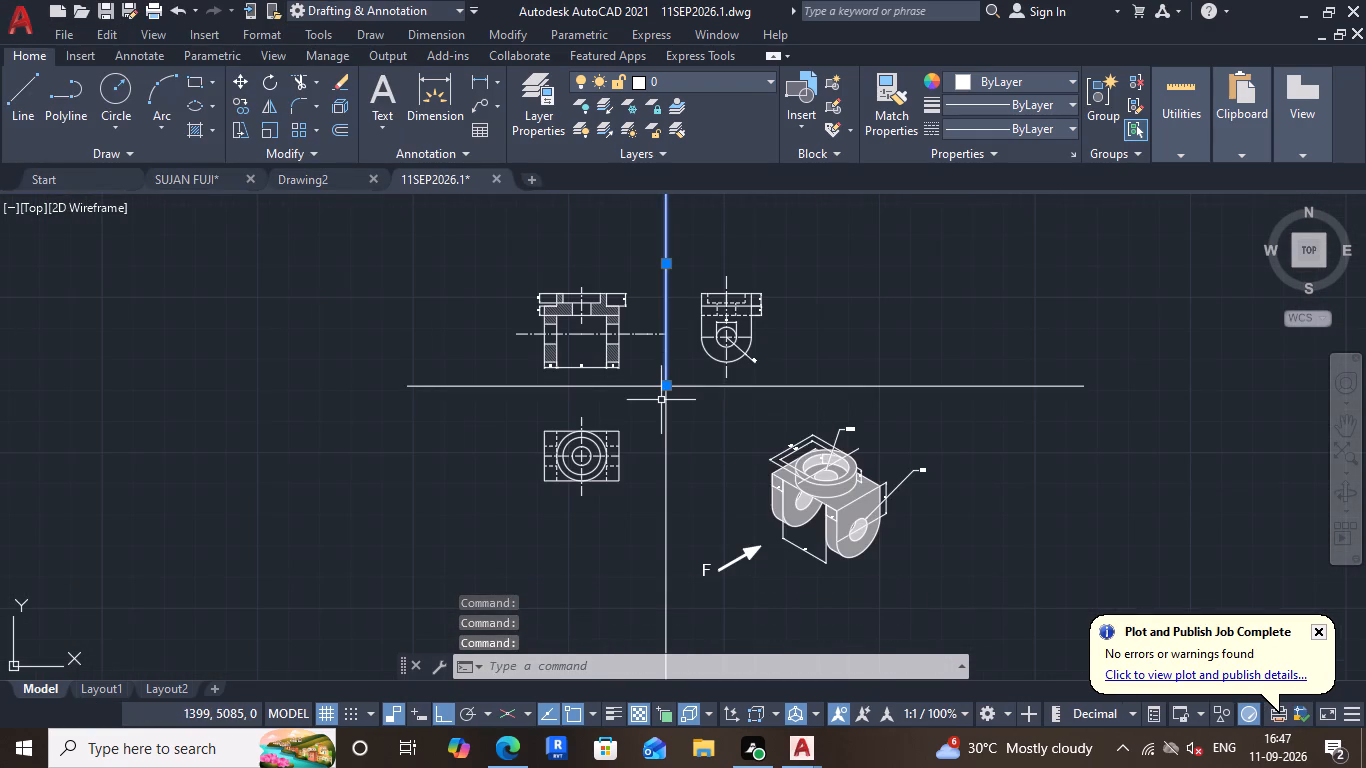
left_click(665, 415)
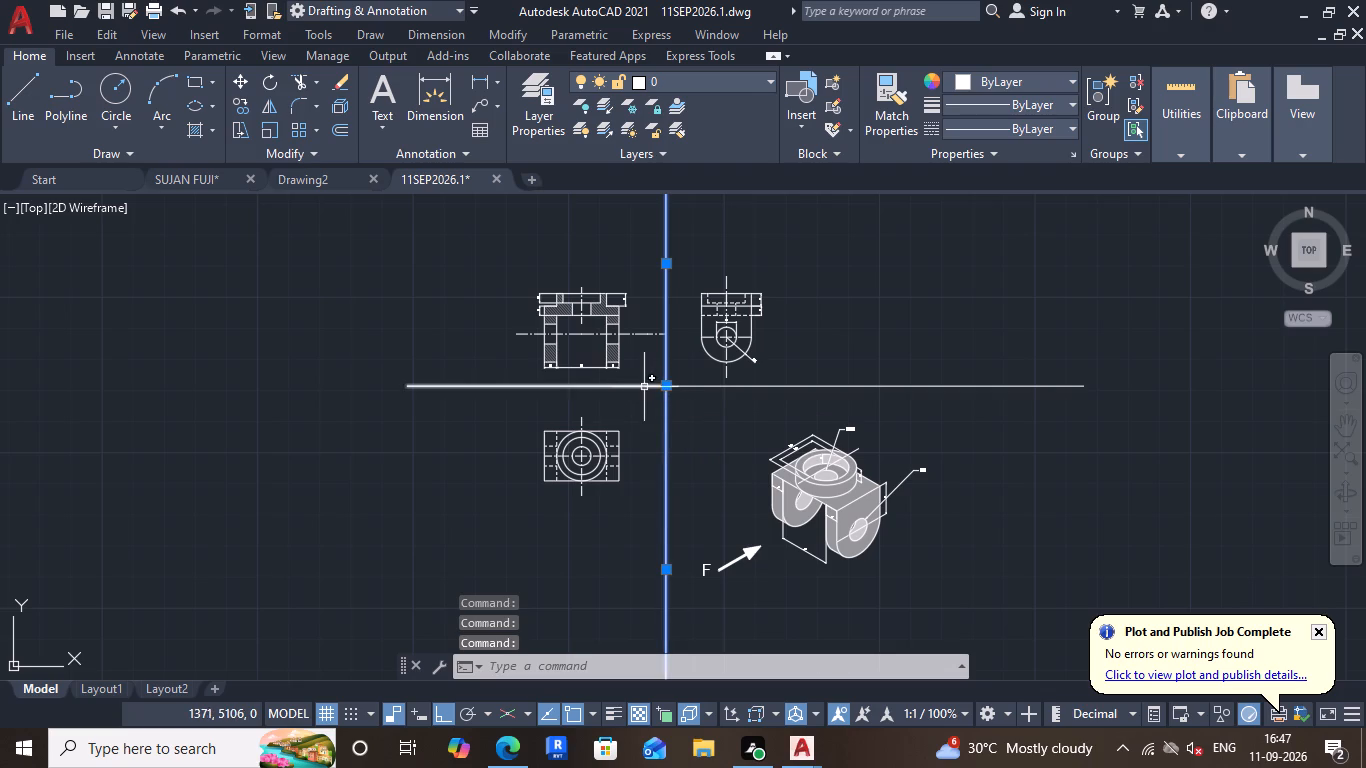
left_click(644, 387)
left_click(724, 387)
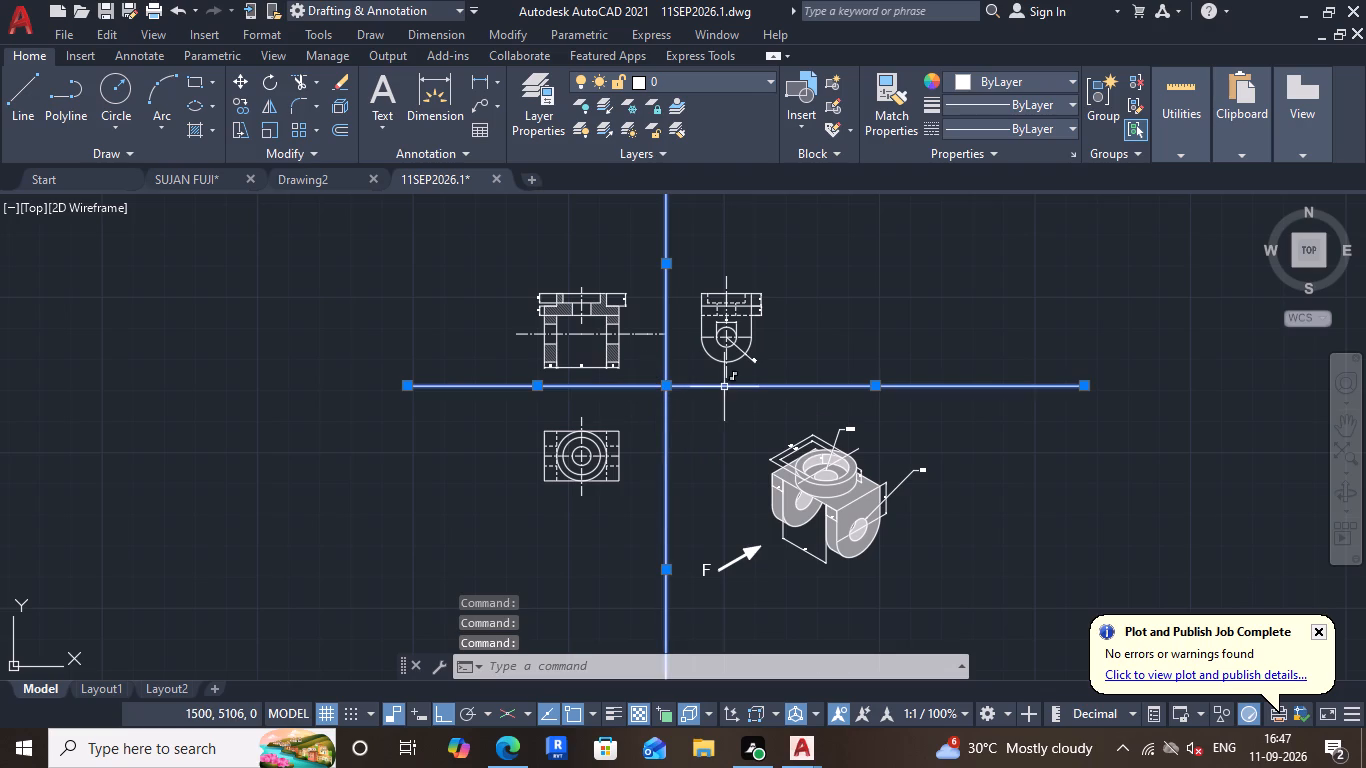
key("Delete")
Copy all the bracket's orthographic views, the isometric view and the F arrow.
scroll(892, 420, "down", 1)
left_click(911, 537)
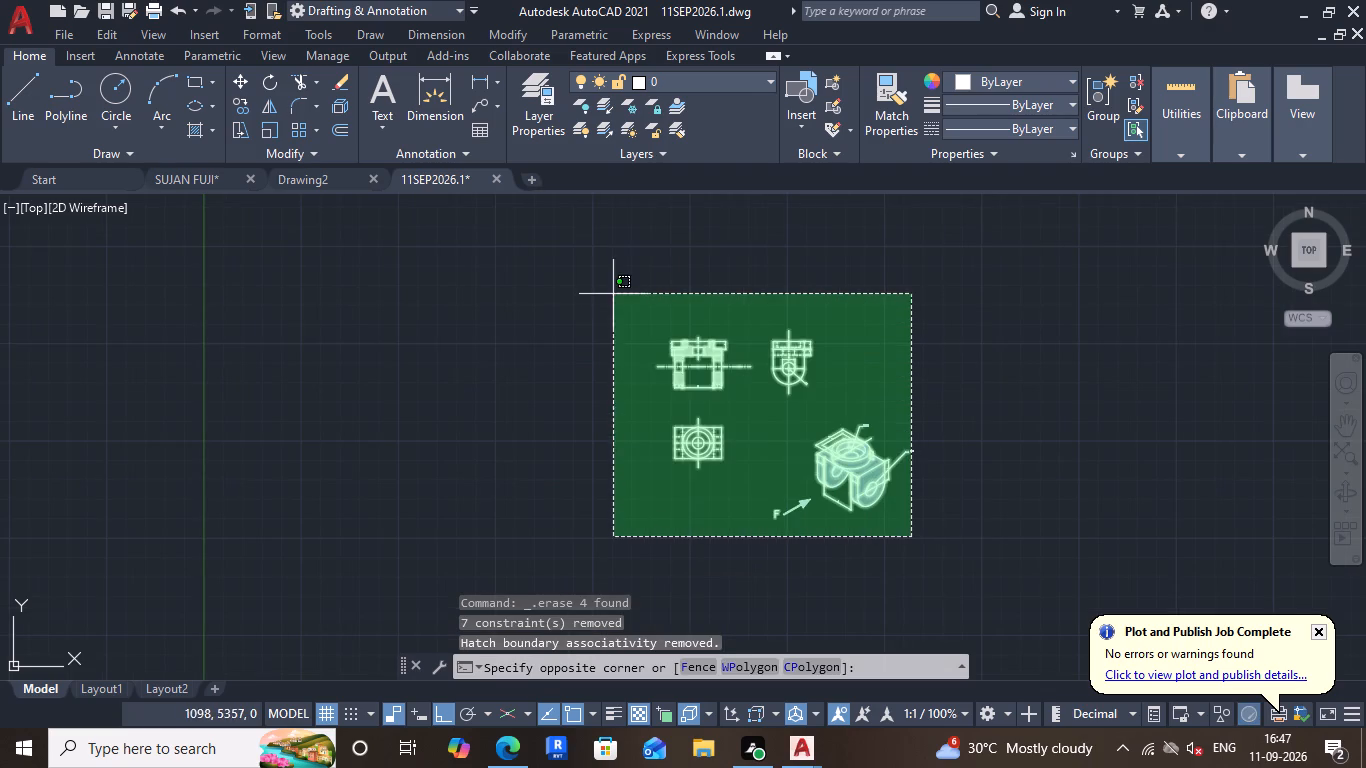
left_click(601, 290)
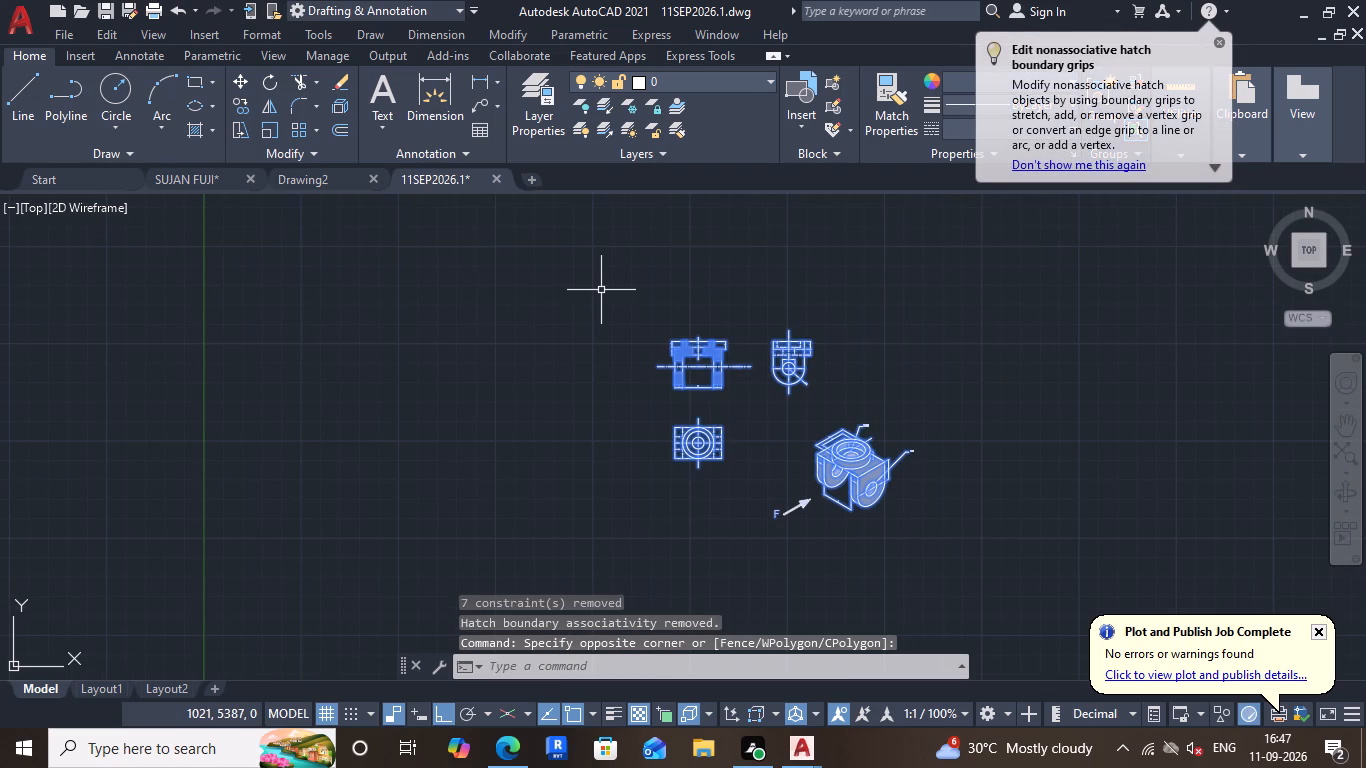
key("ctrl+c")
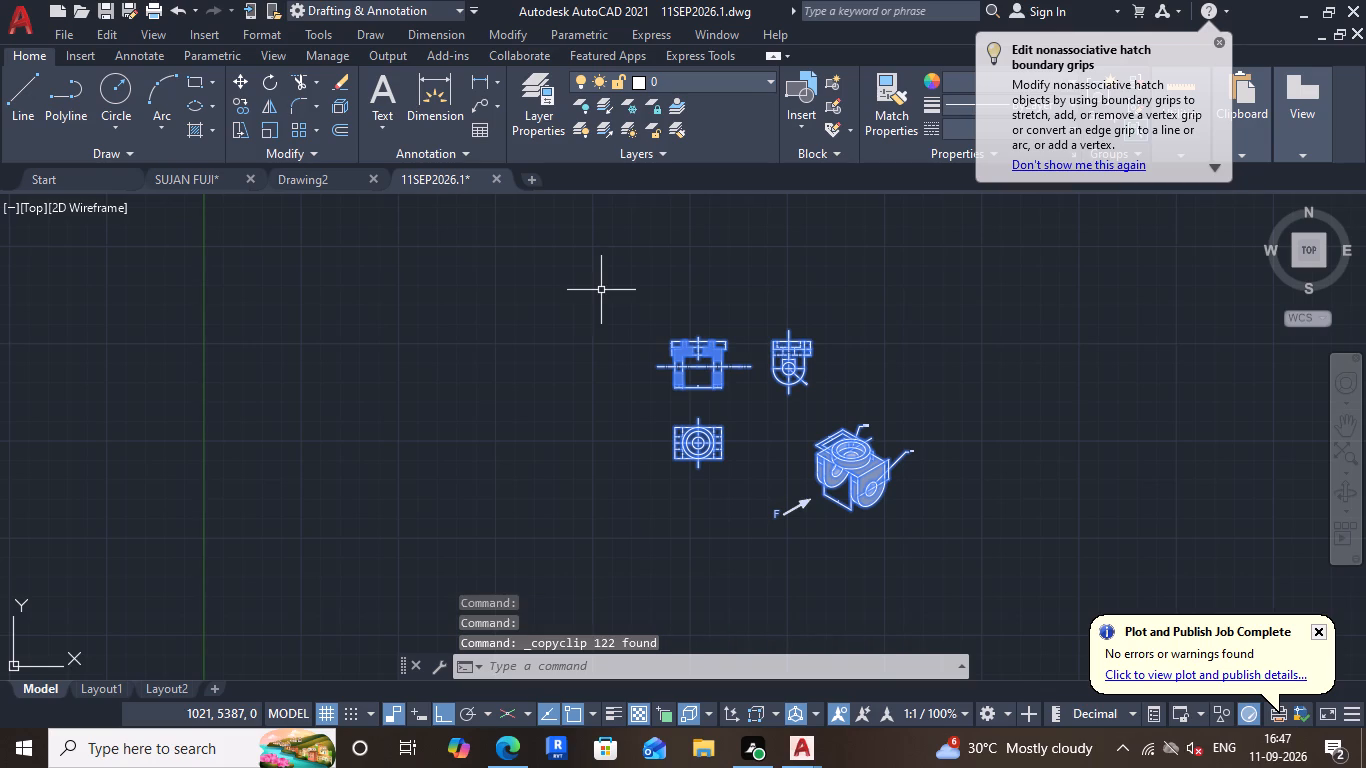
Paste the bracket views into the FUJI collection drawing below the purple slotted block's views, and save the drawing.
left_click(224, 178)
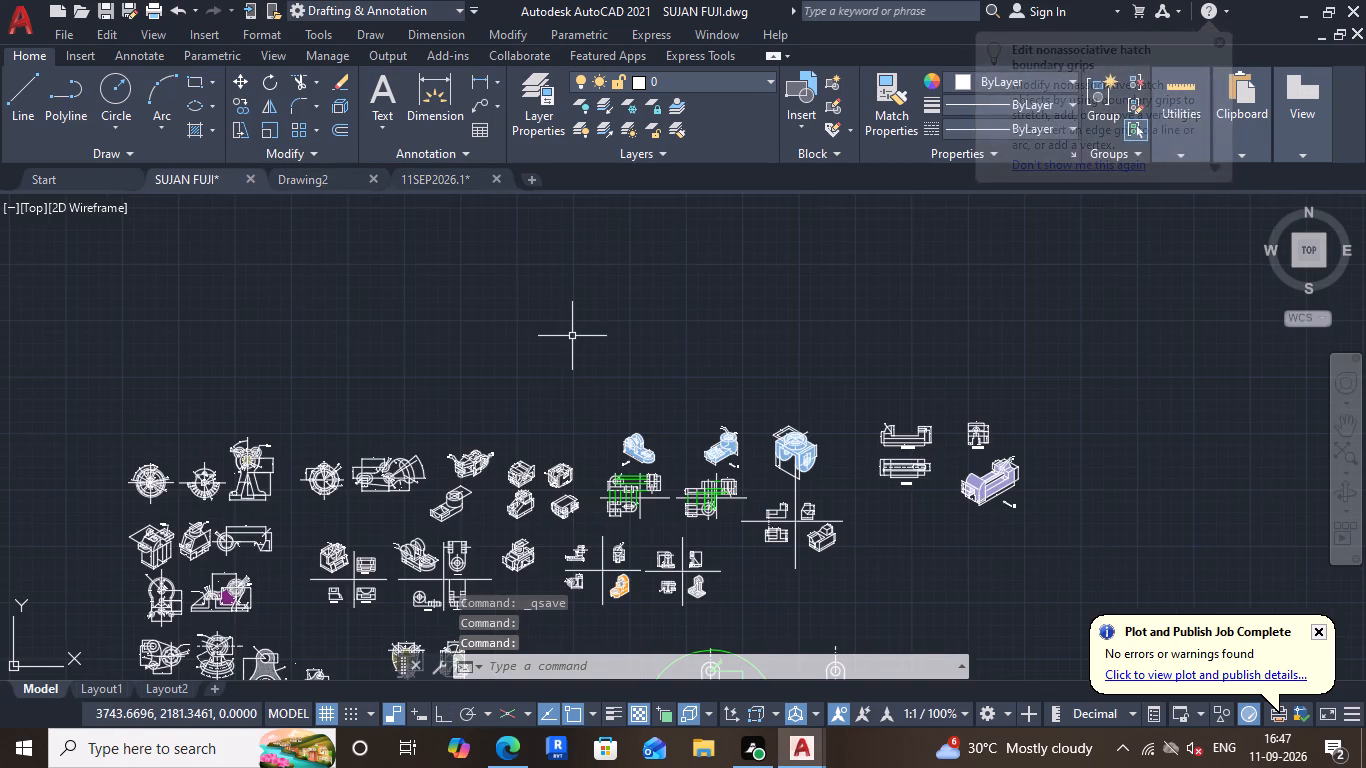
scroll(572, 337, "down", 3)
scroll(673, 457, "up", 2)
middle_click_drag(582, 323, 738, 420)
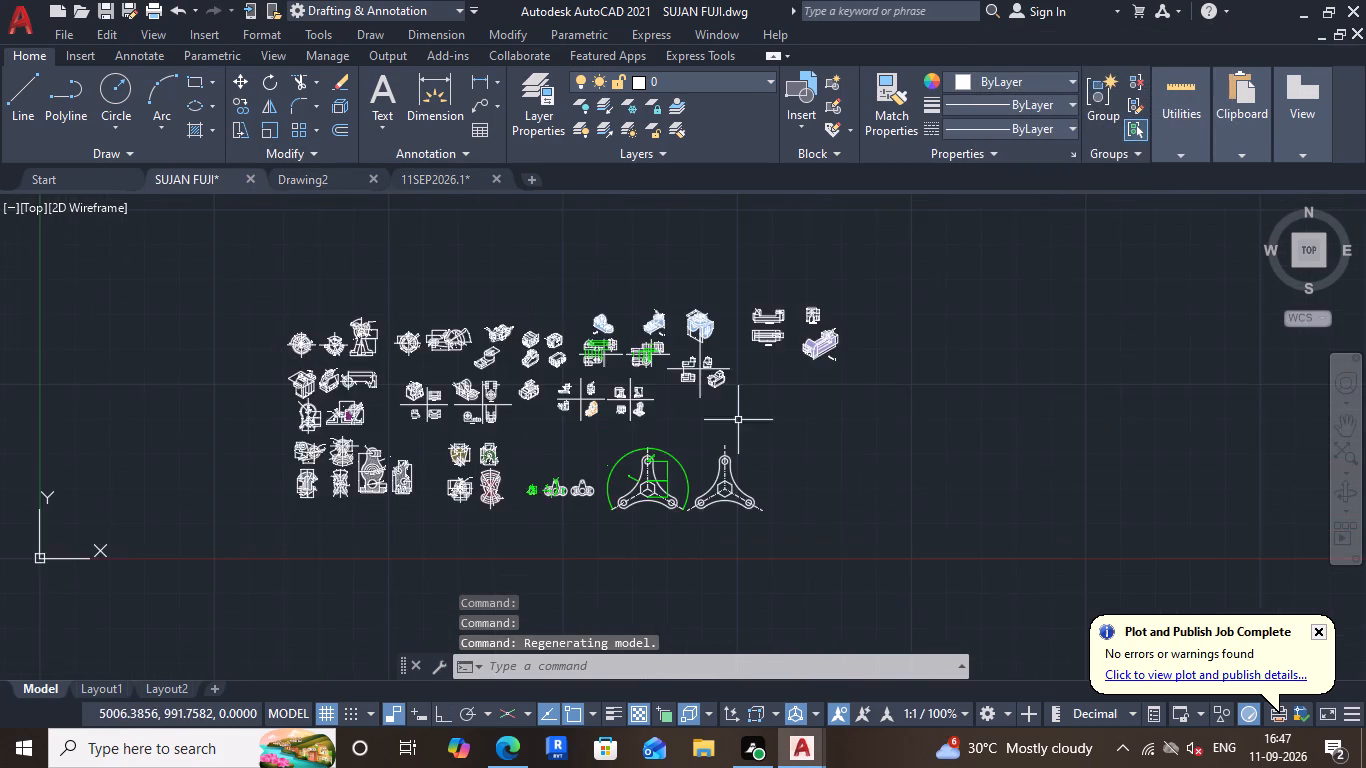
scroll(720, 383, "up", 1)
key("ctrl+v")
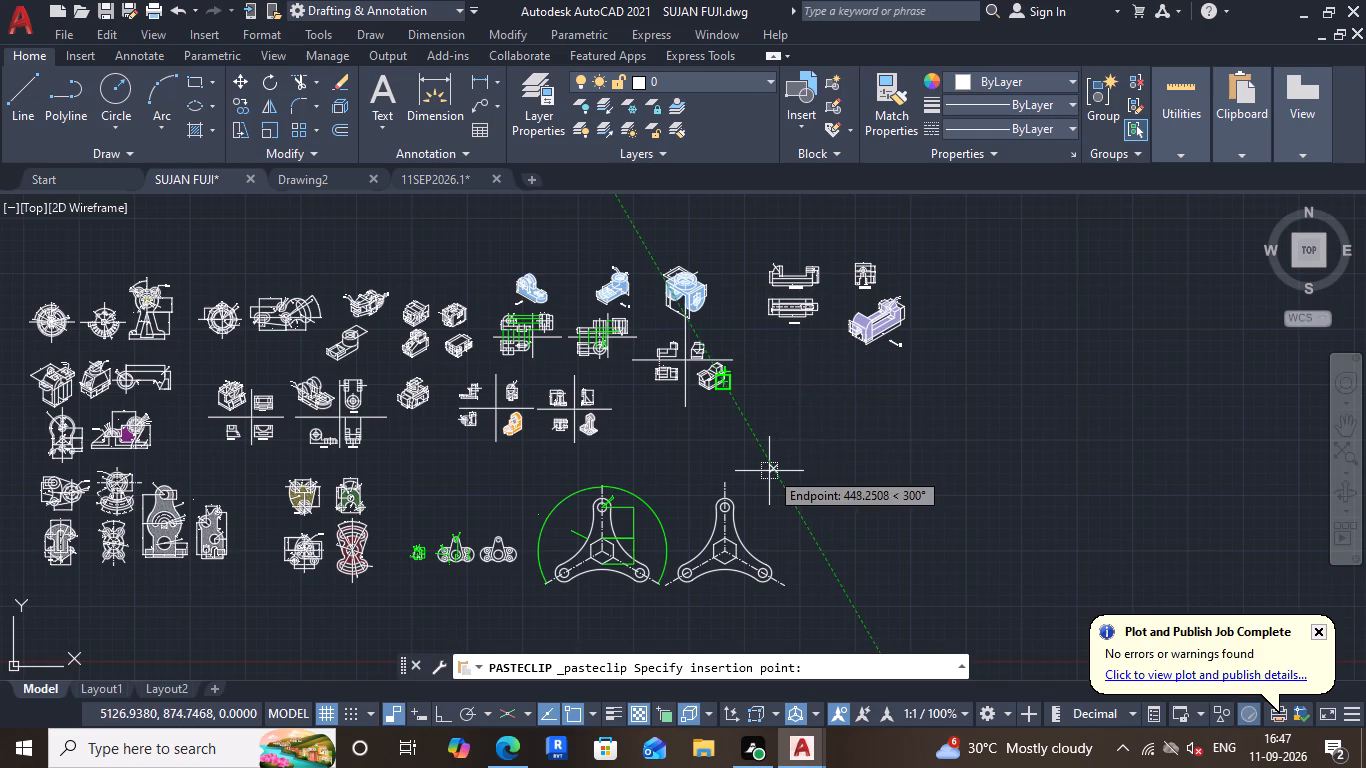
scroll(769, 472, "up", 2)
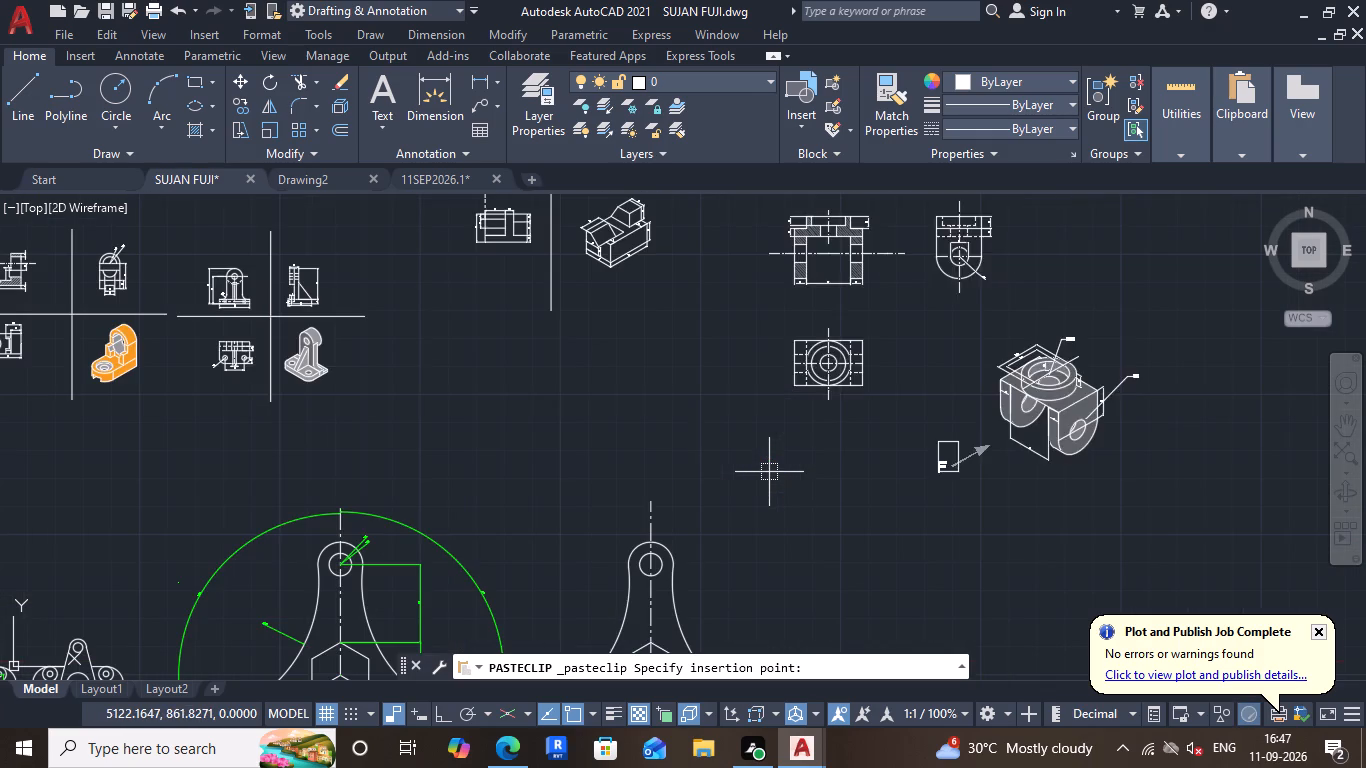
scroll(771, 478, "down", 1)
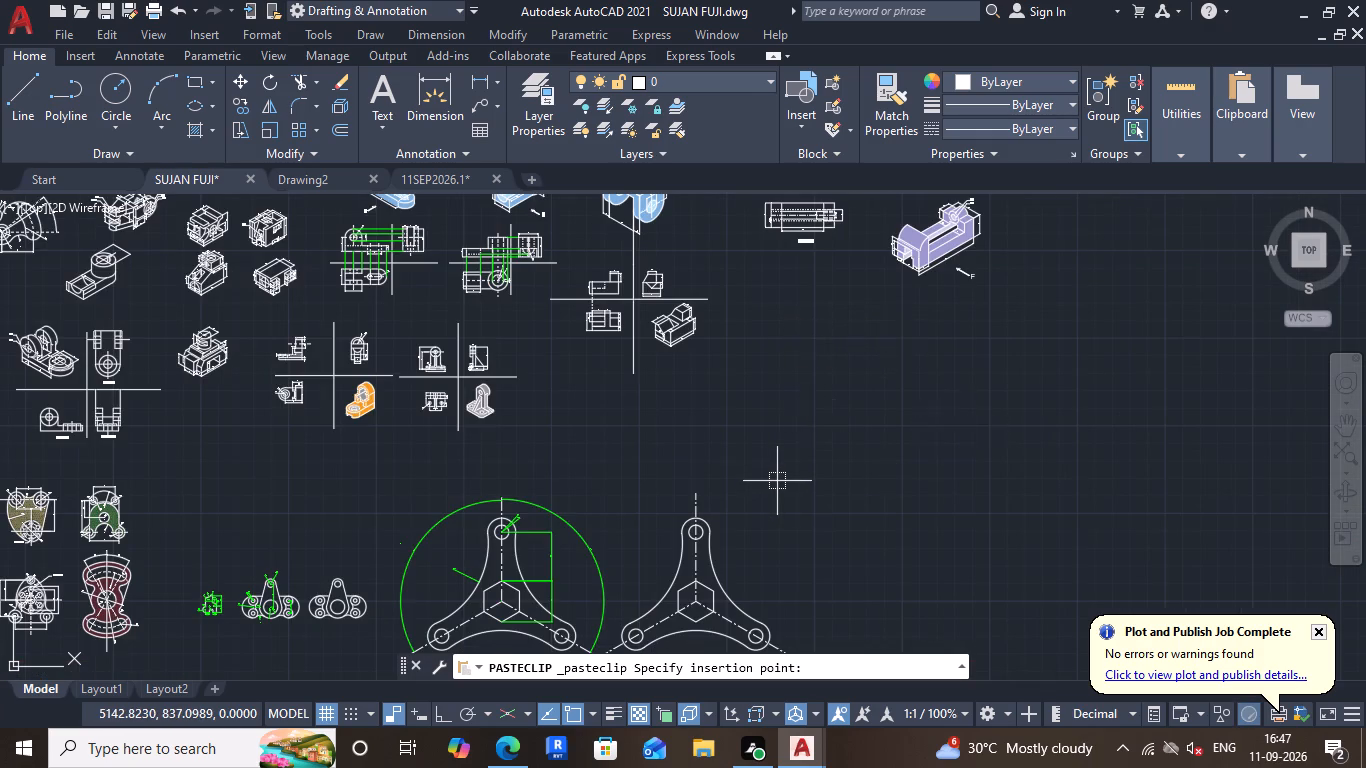
left_click_drag(780, 486, 790, 478)
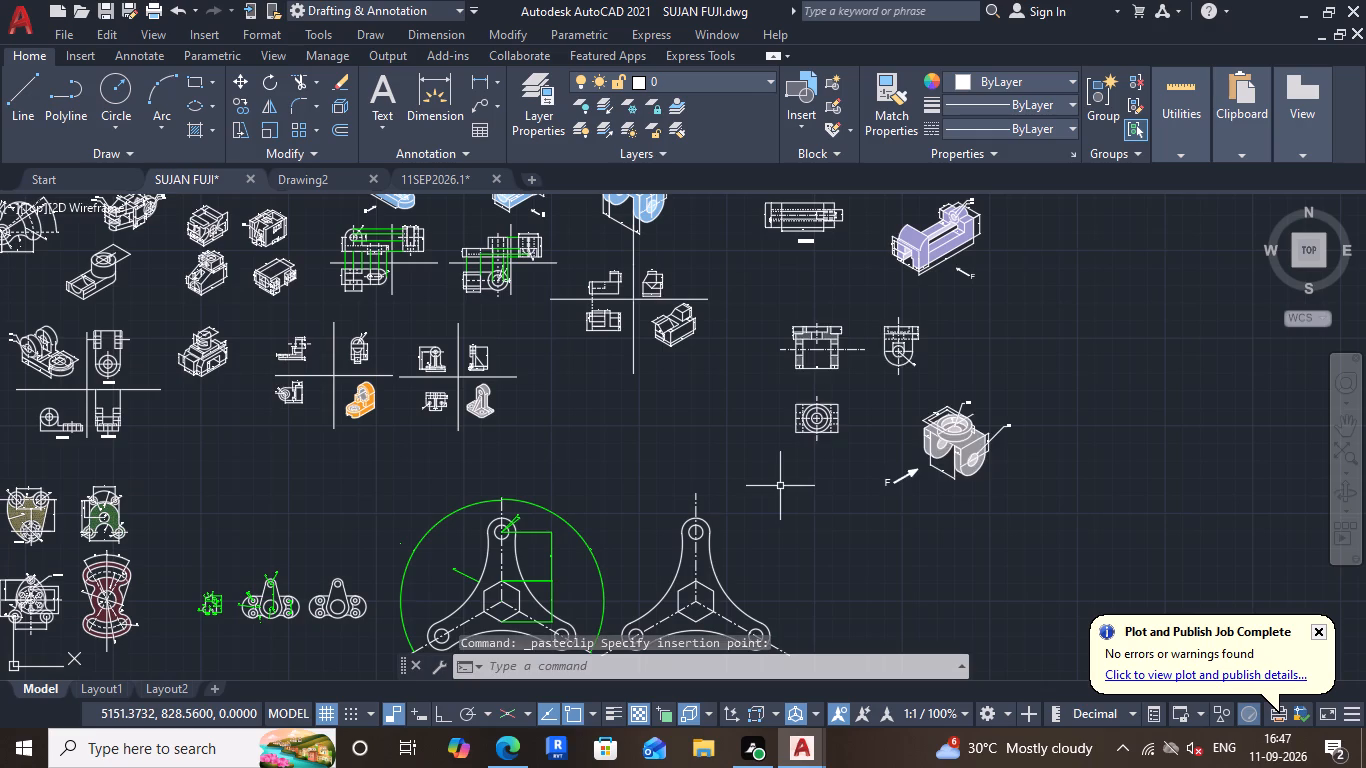
scroll(833, 450, "down", 2)
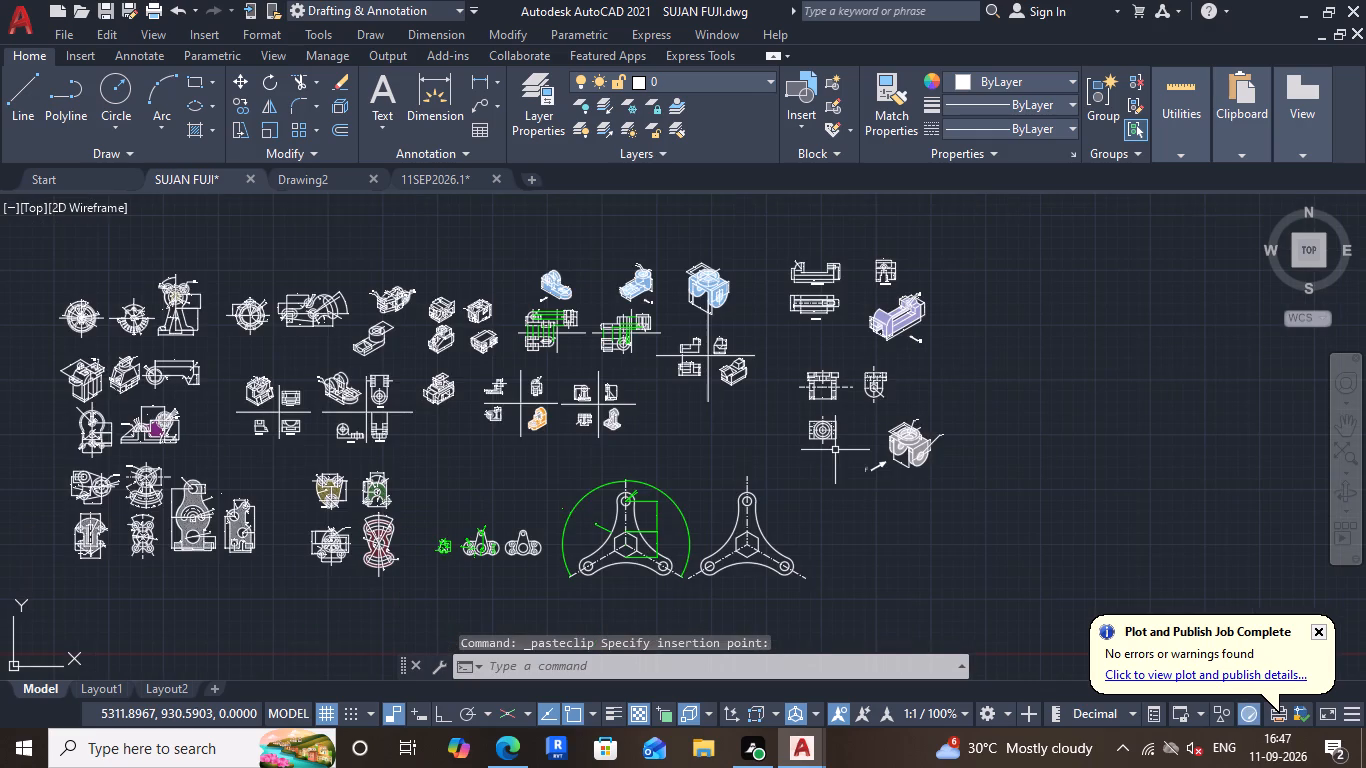
key("ctrl+s")
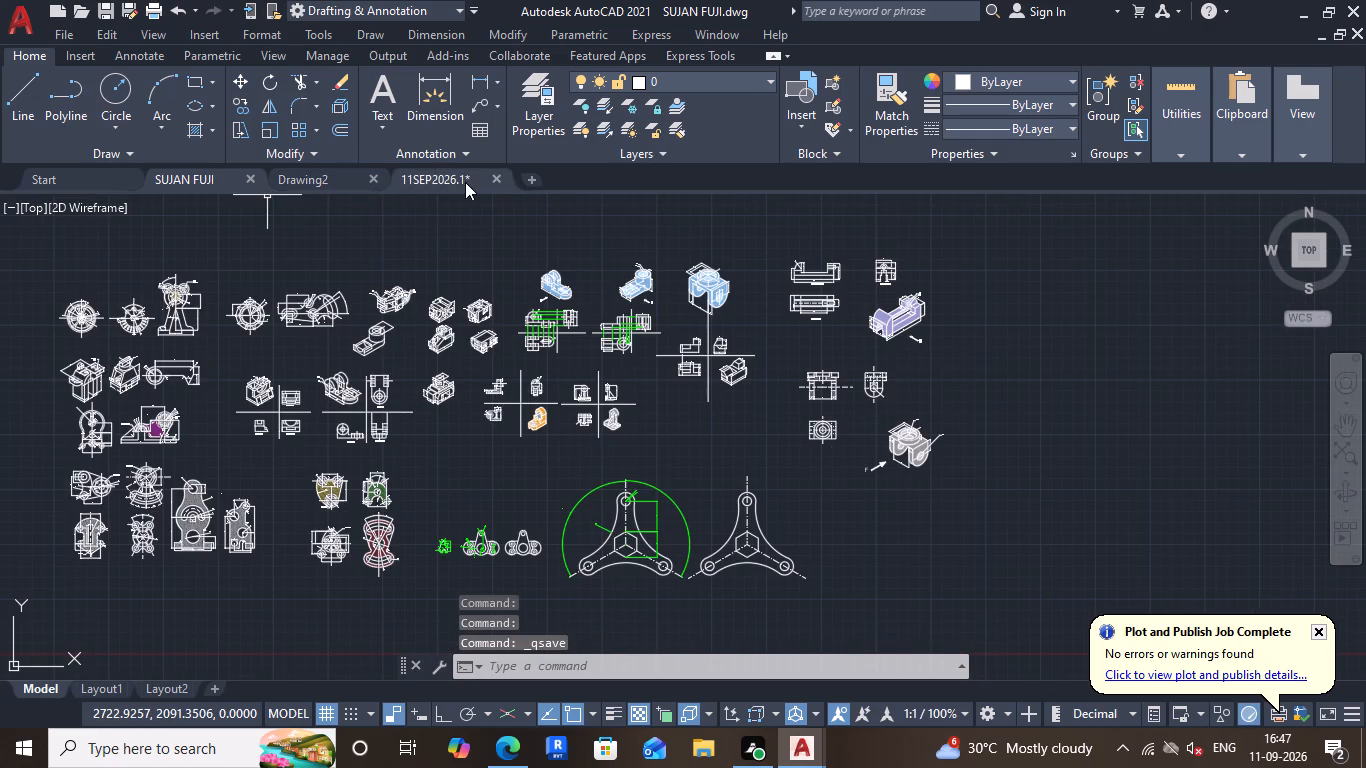
Close the 11SEP2026.1 drawing.
left_click(499, 175)
scroll(771, 360, "down", 2)
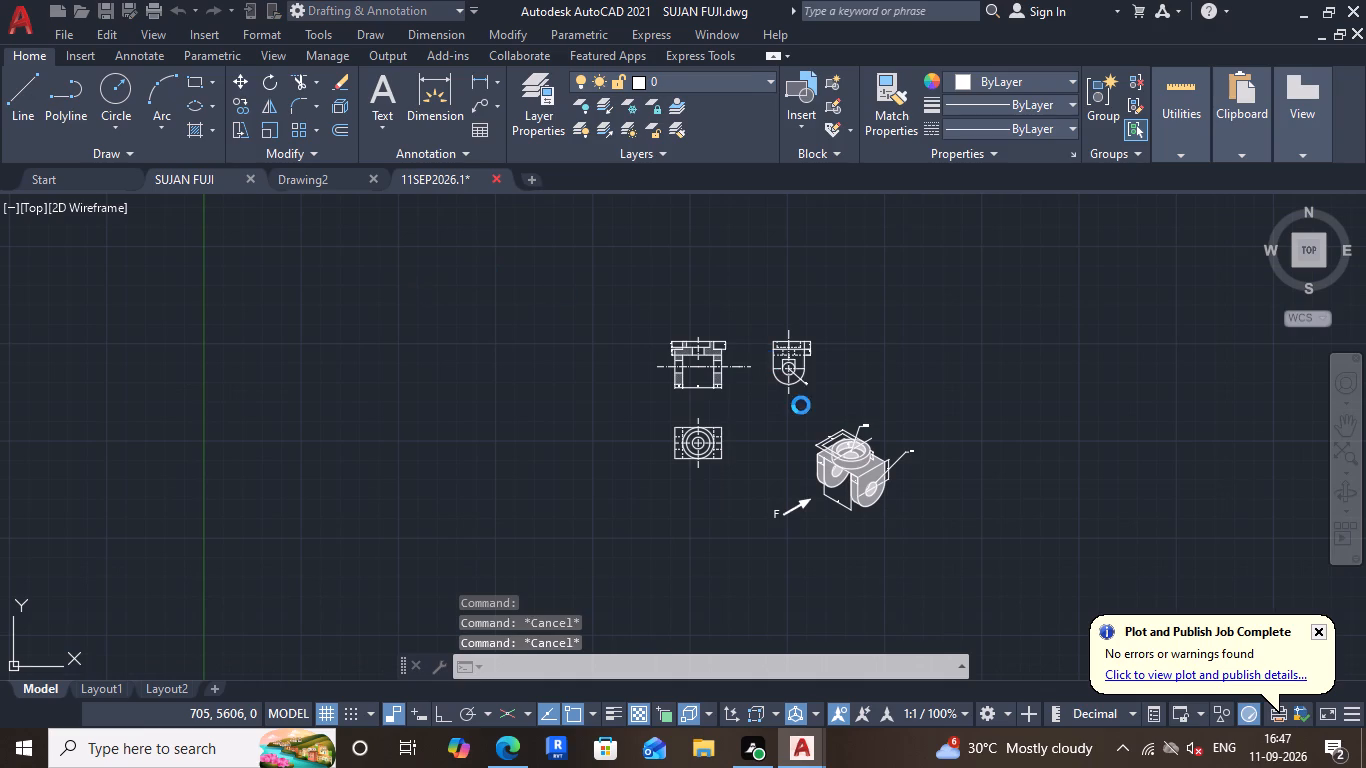
left_click(690, 415)
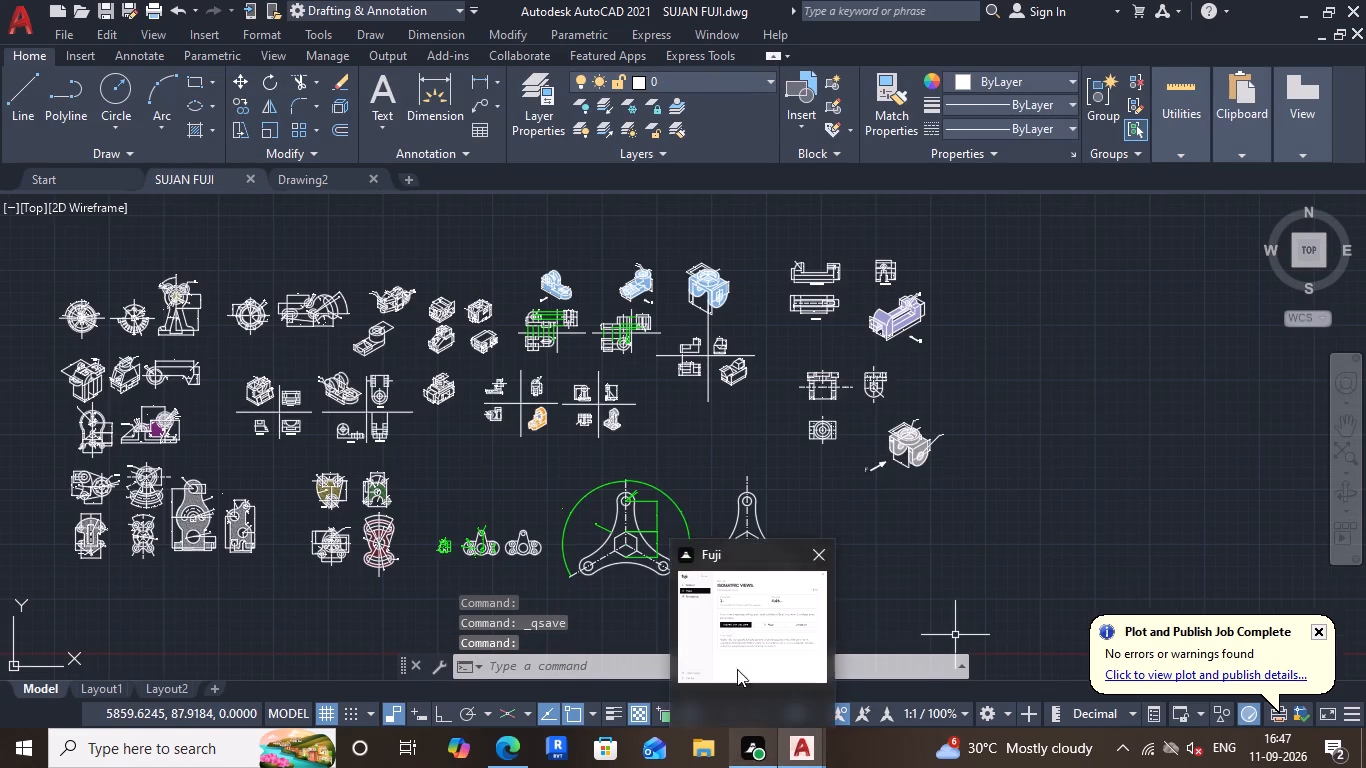
scroll(630, 415, "down", 2)
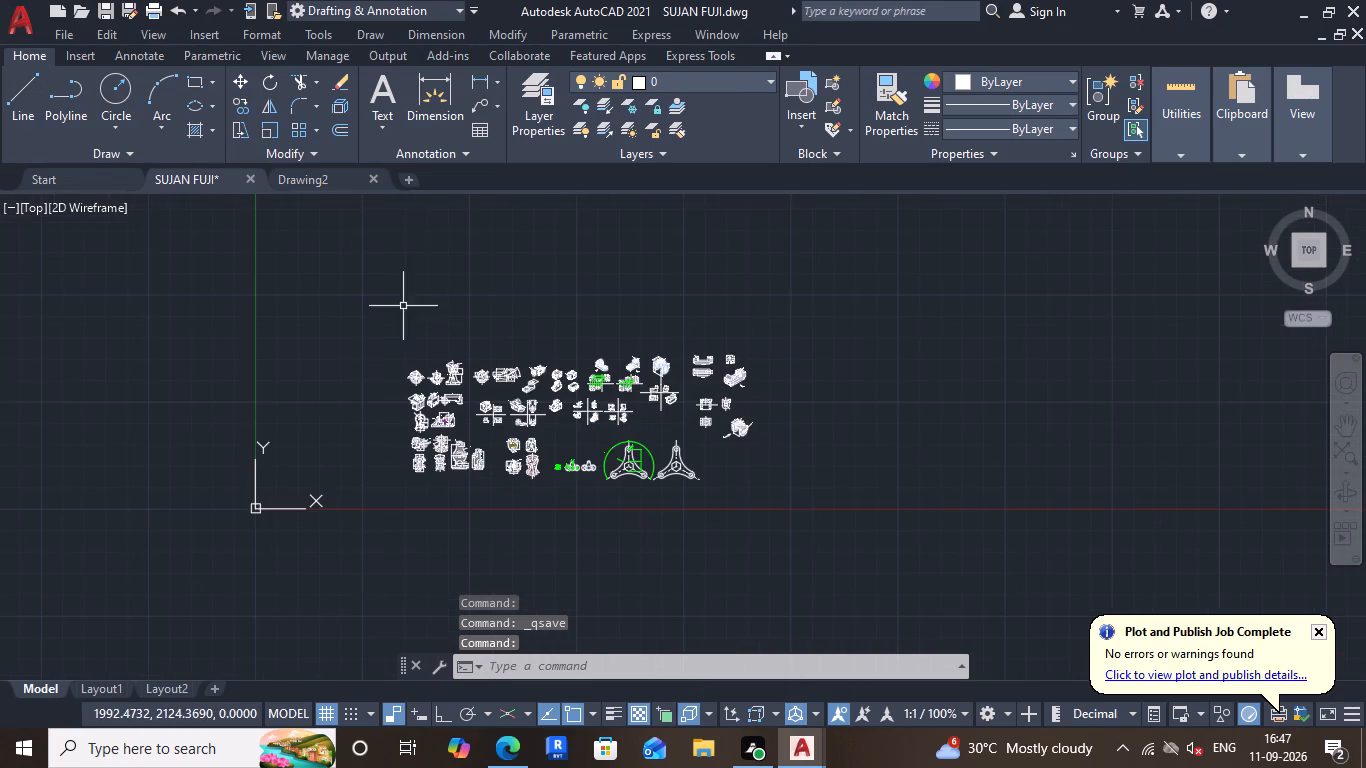
left_click(335, 172)
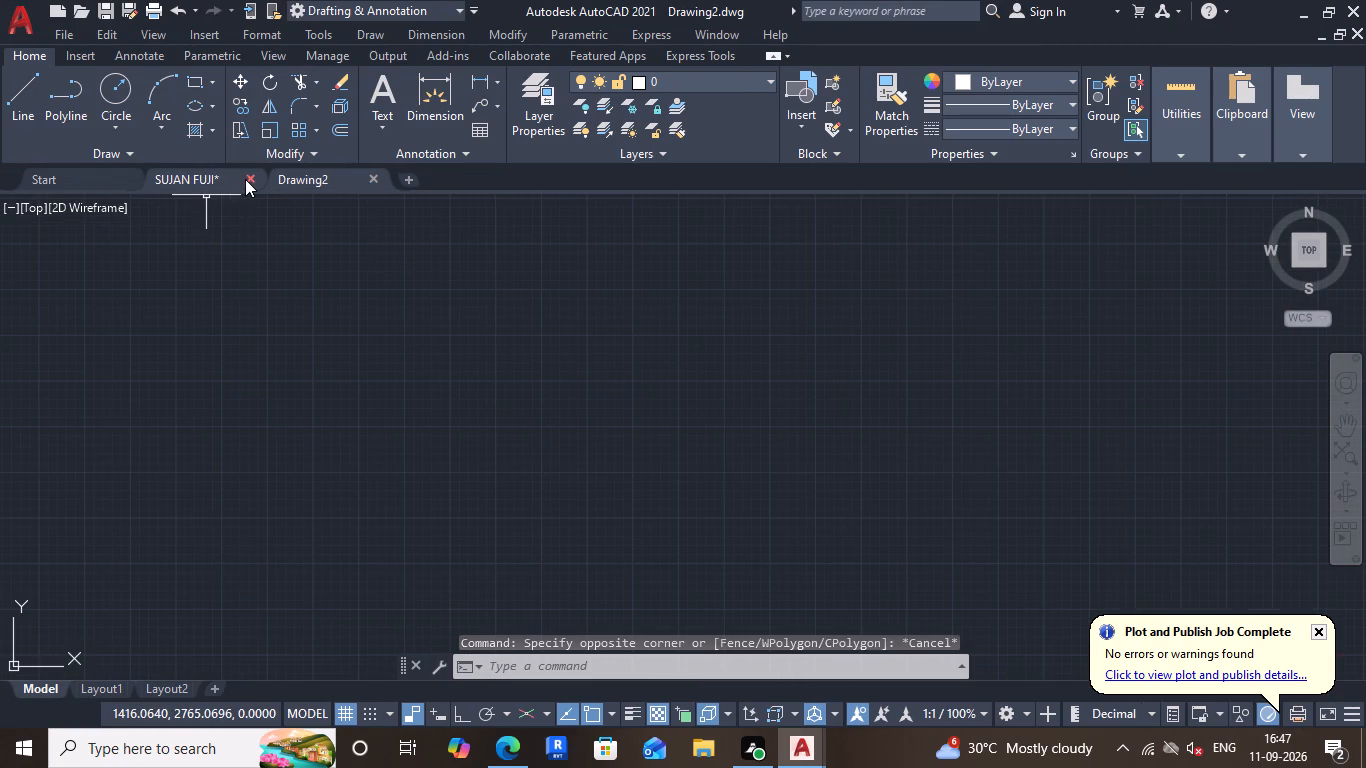
left_click(245, 179)
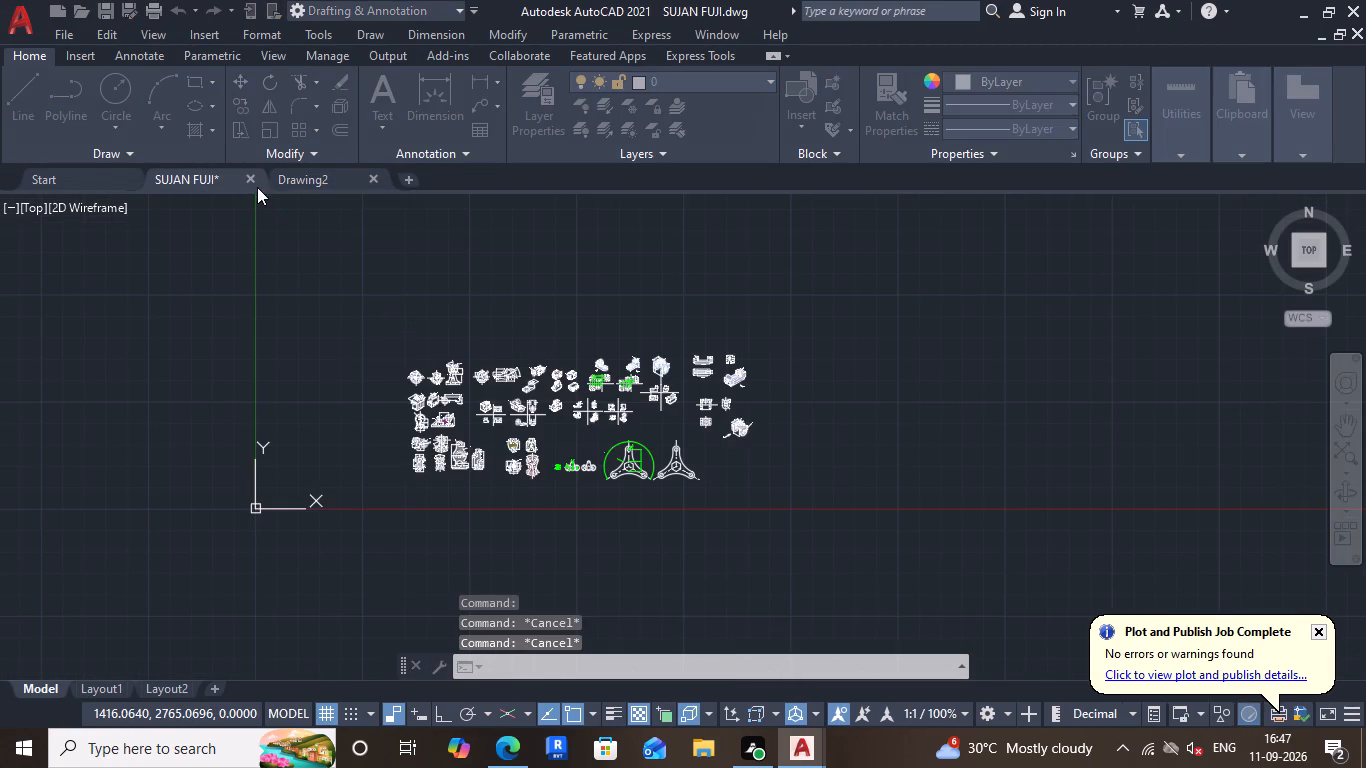
left_click(725, 412)
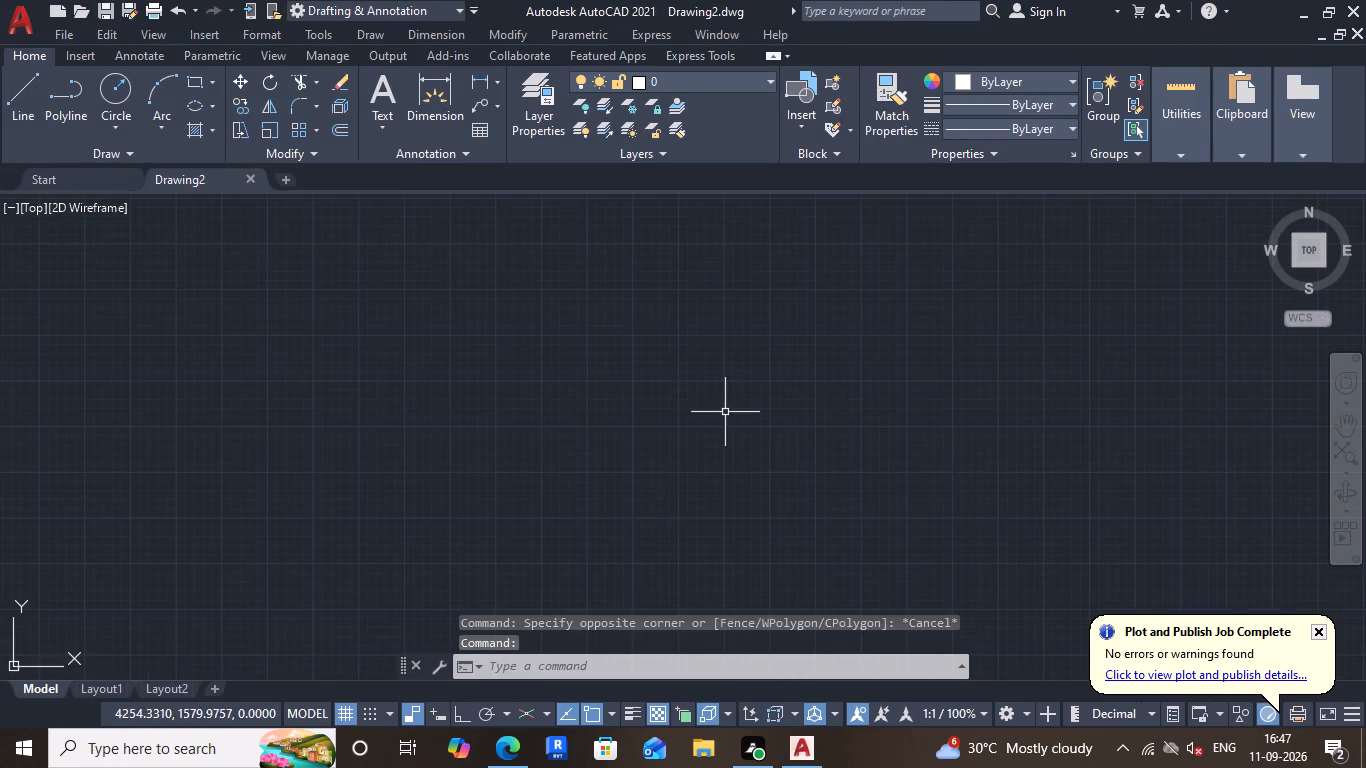
Set the drawing units' length precision to 0 in Drawing2.
scroll(643, 385, "up", 1)
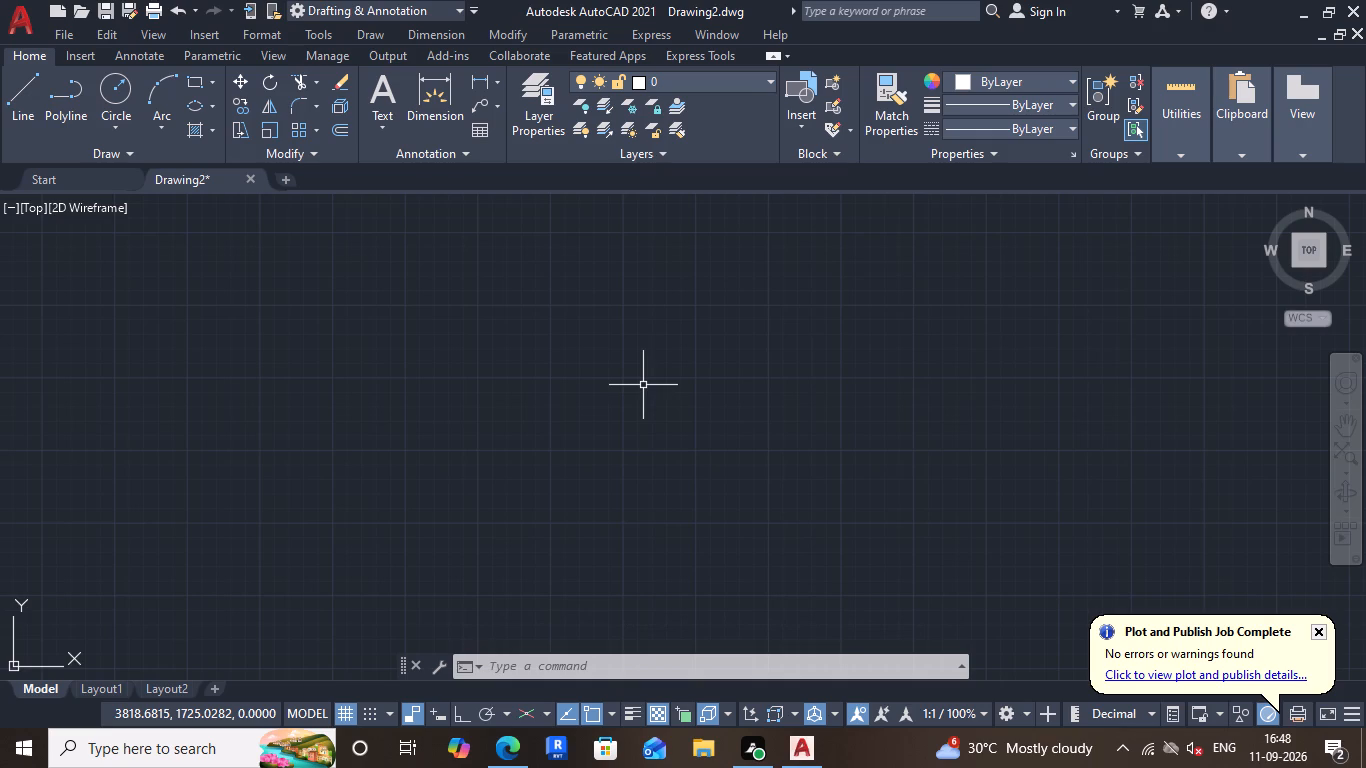
type("UN")
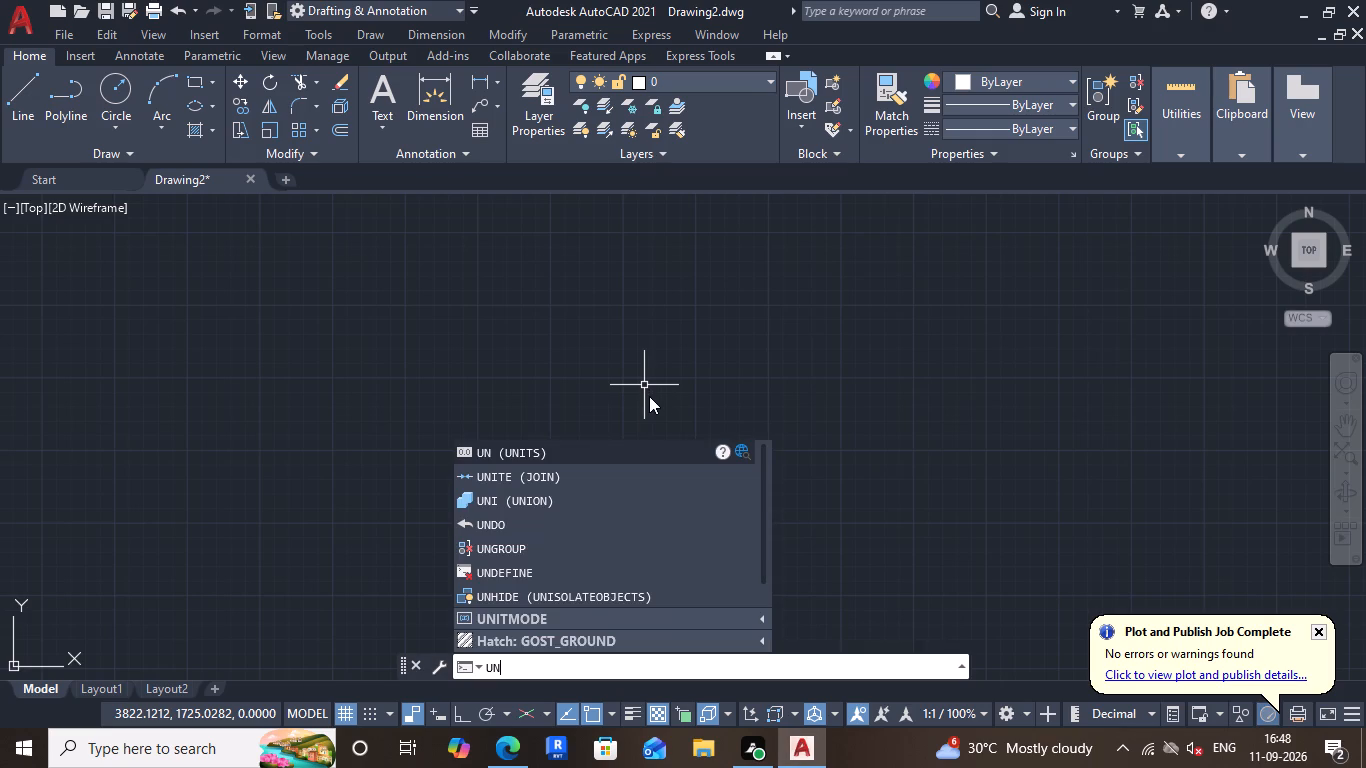
key("Return")
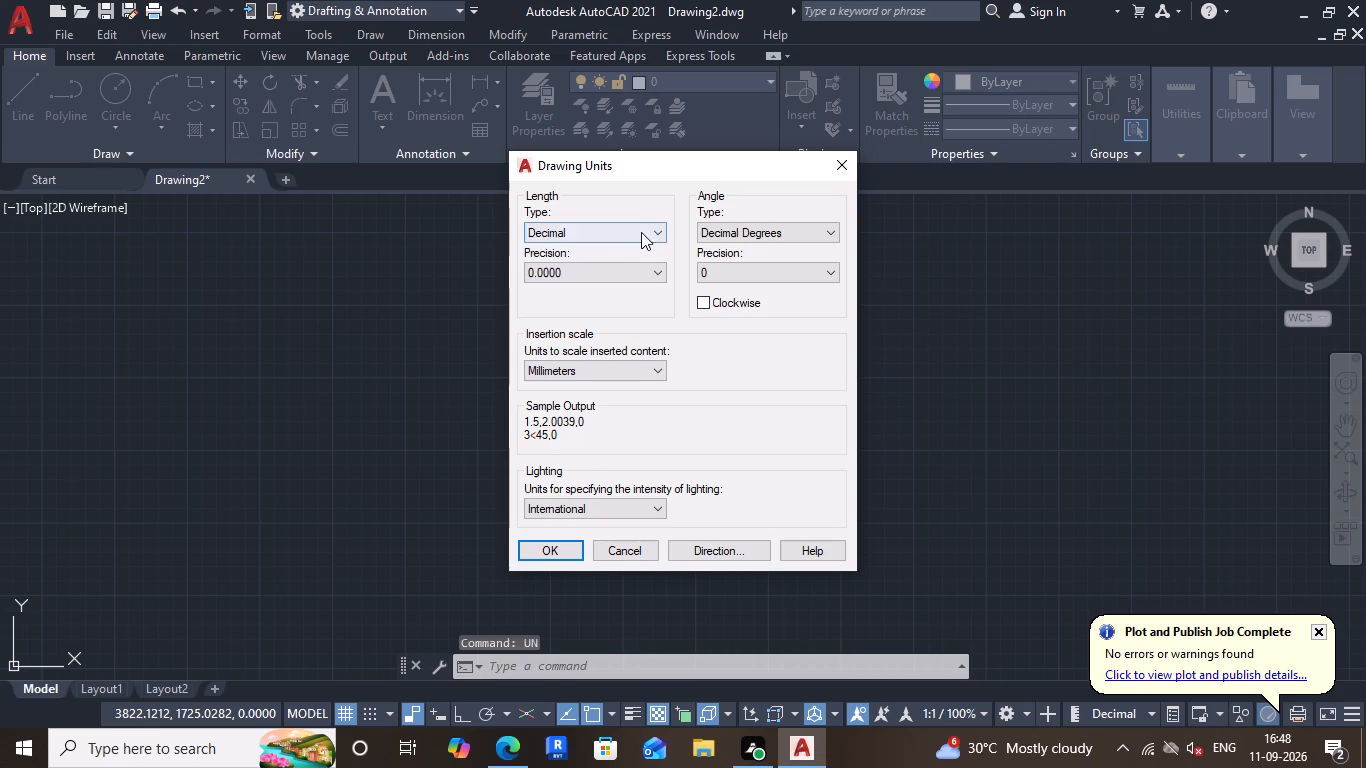
left_click(597, 262)
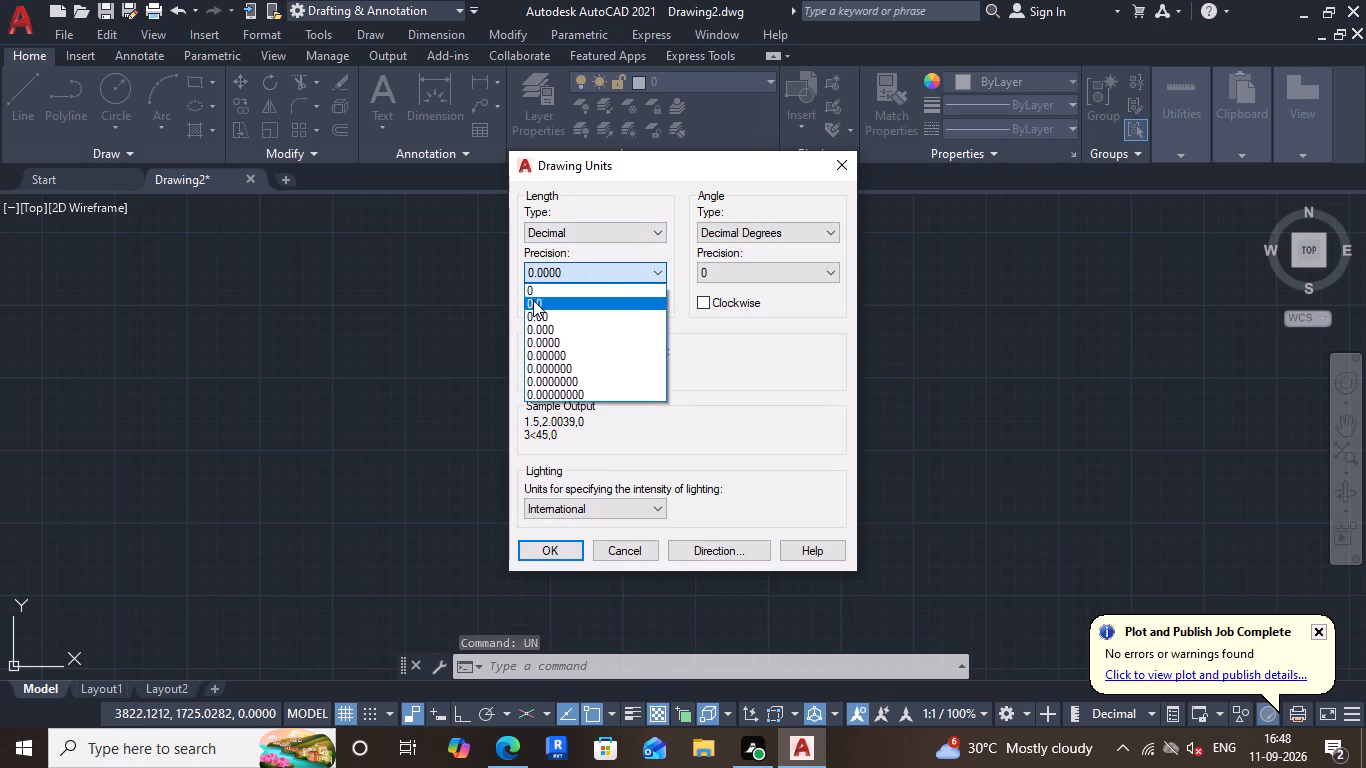
left_click(542, 288)
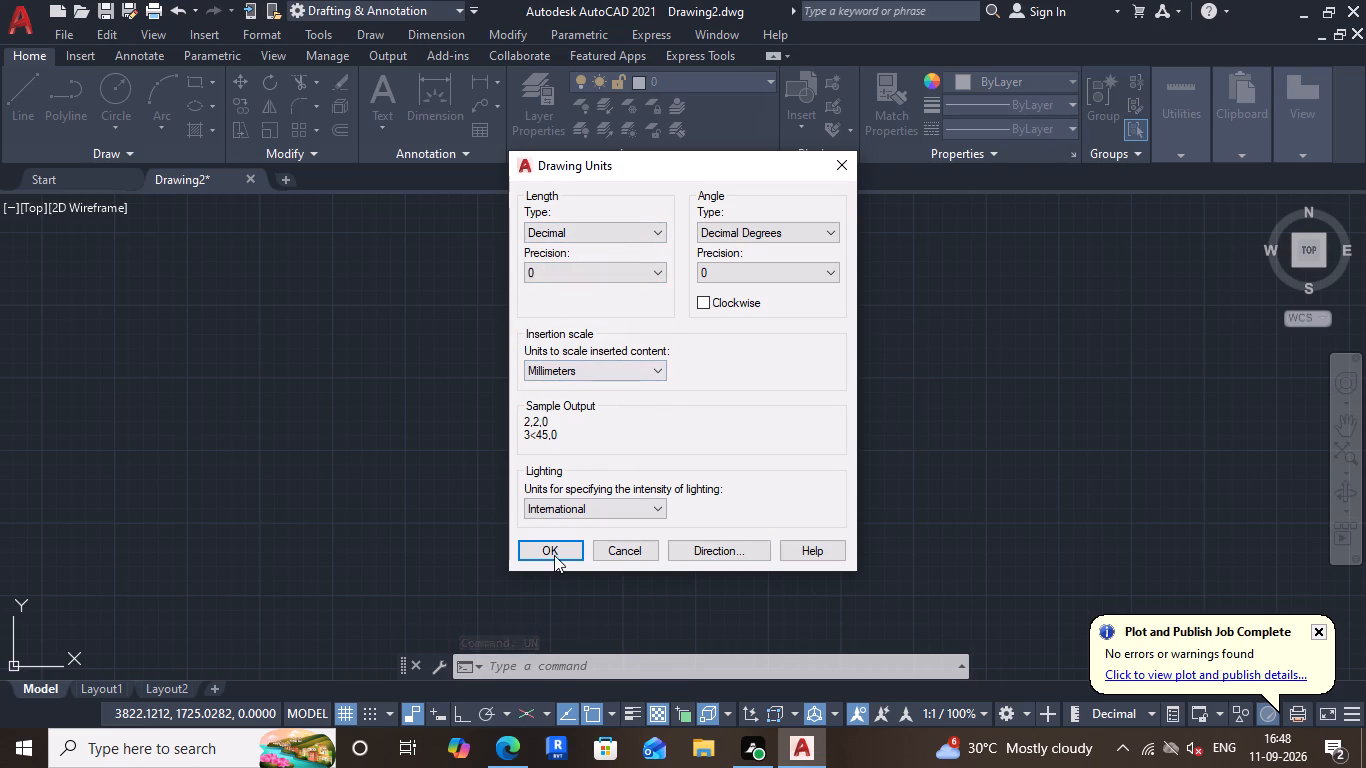
left_click(554, 554)
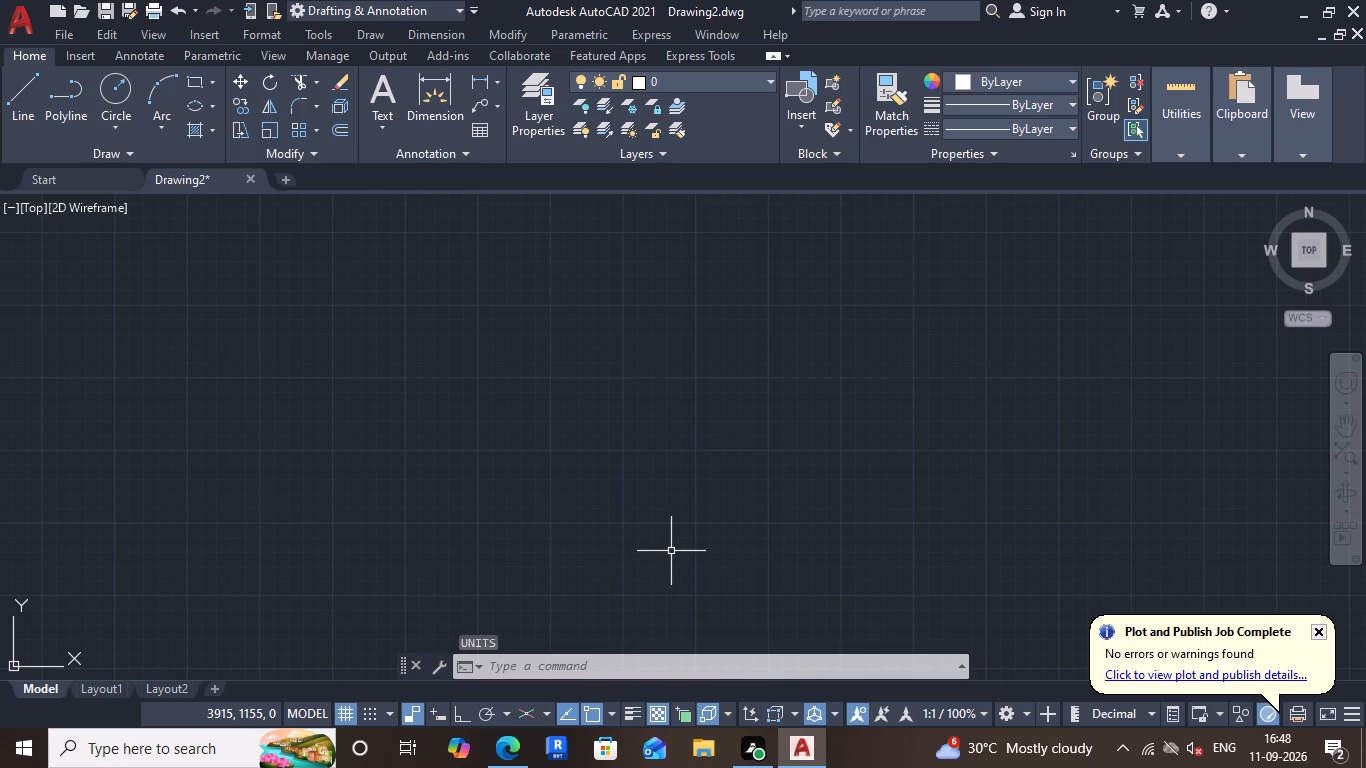
Turn on isometric drafting with the top isoplane using ISODRAFT.
type("ISODR")
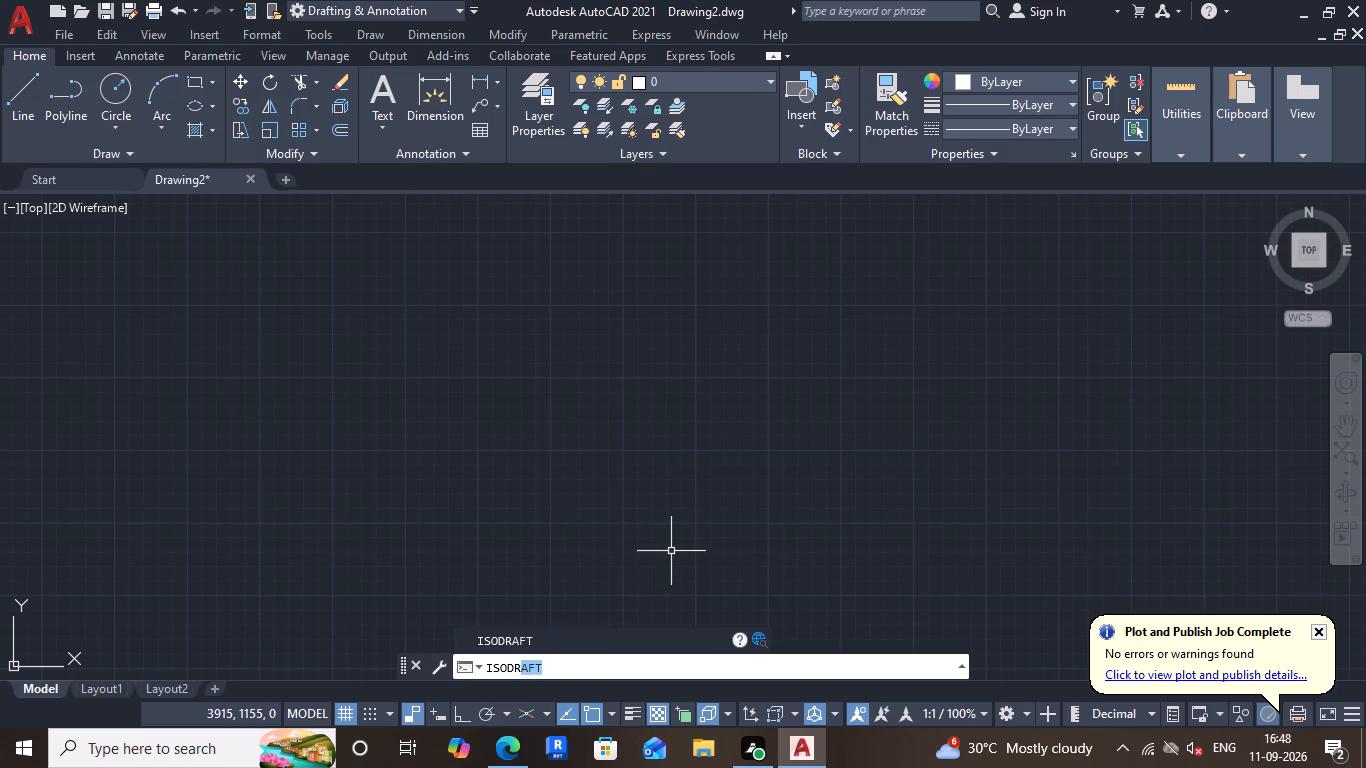
key("Return")
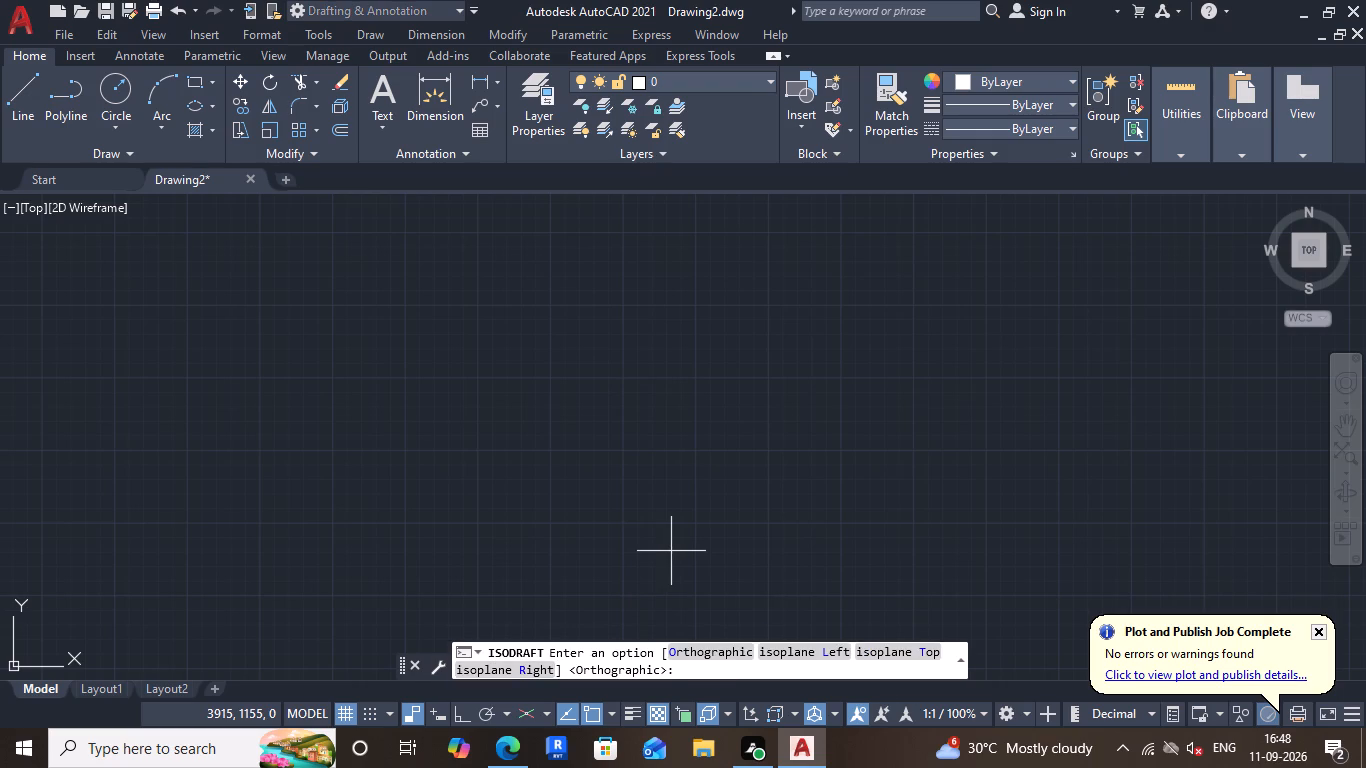
left_click(884, 653)
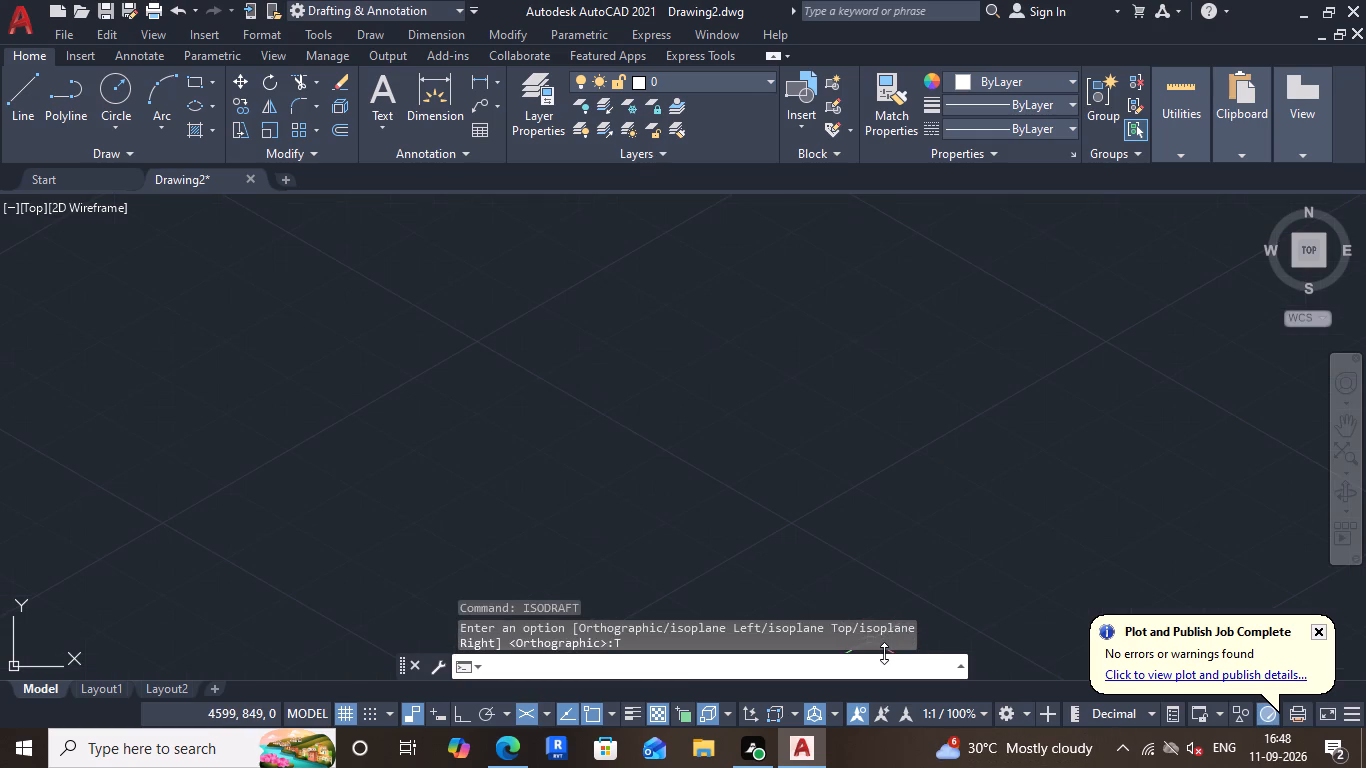
scroll(885, 653, "down", 2)
scroll(810, 625, "up", 1)
scroll(651, 403, "down", 1)
With ortho on and the right isoplane active, draw a 70 mm line at 30° and a 15 mm vertical line up from its upper end.
left_click(33, 93)
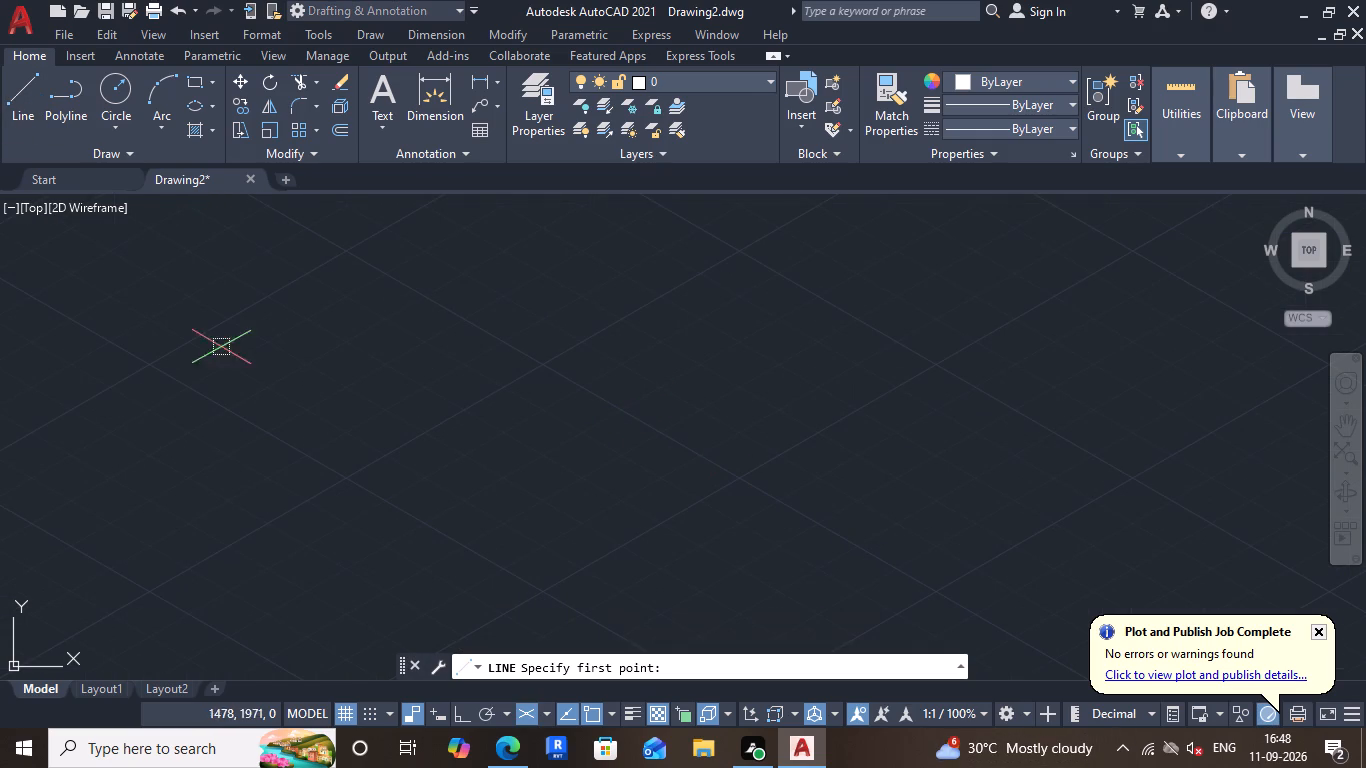
left_click(403, 320)
key("F8")
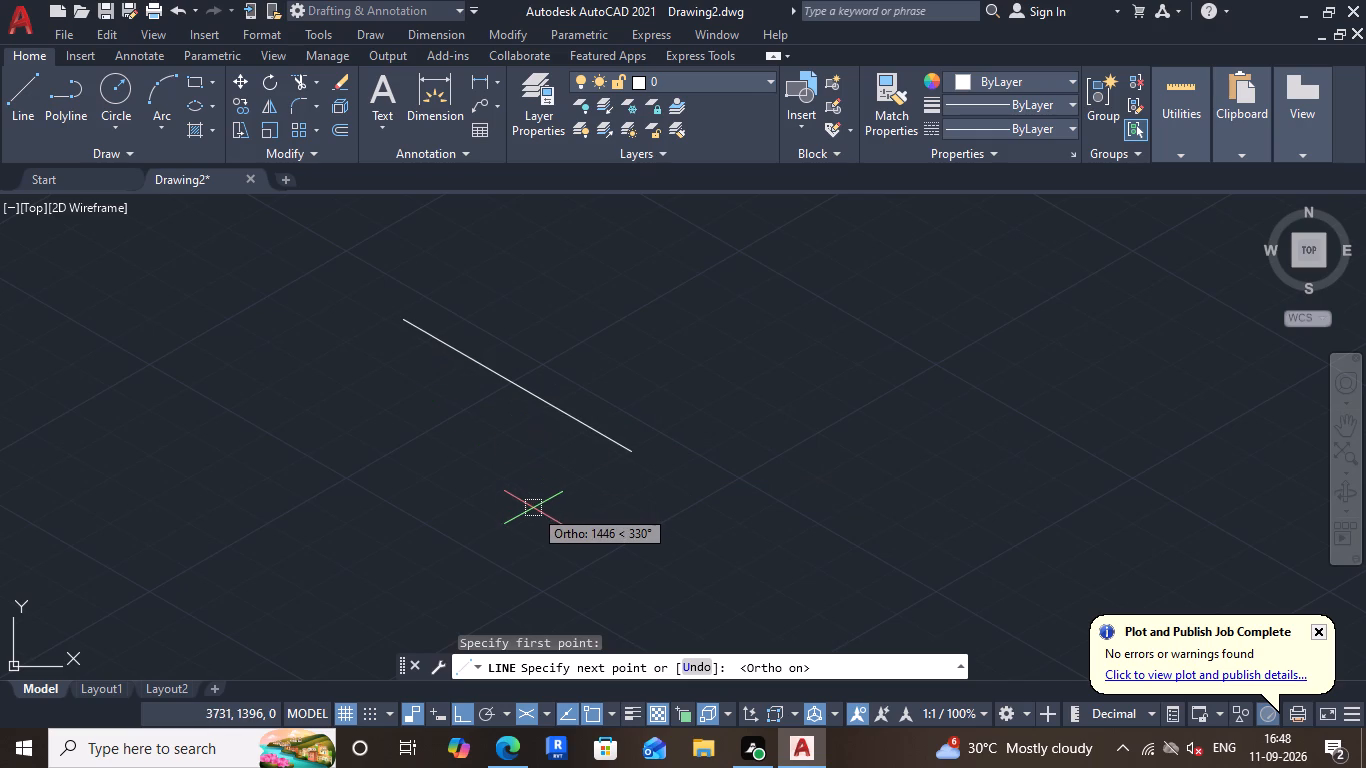
scroll(535, 498, "down", 1)
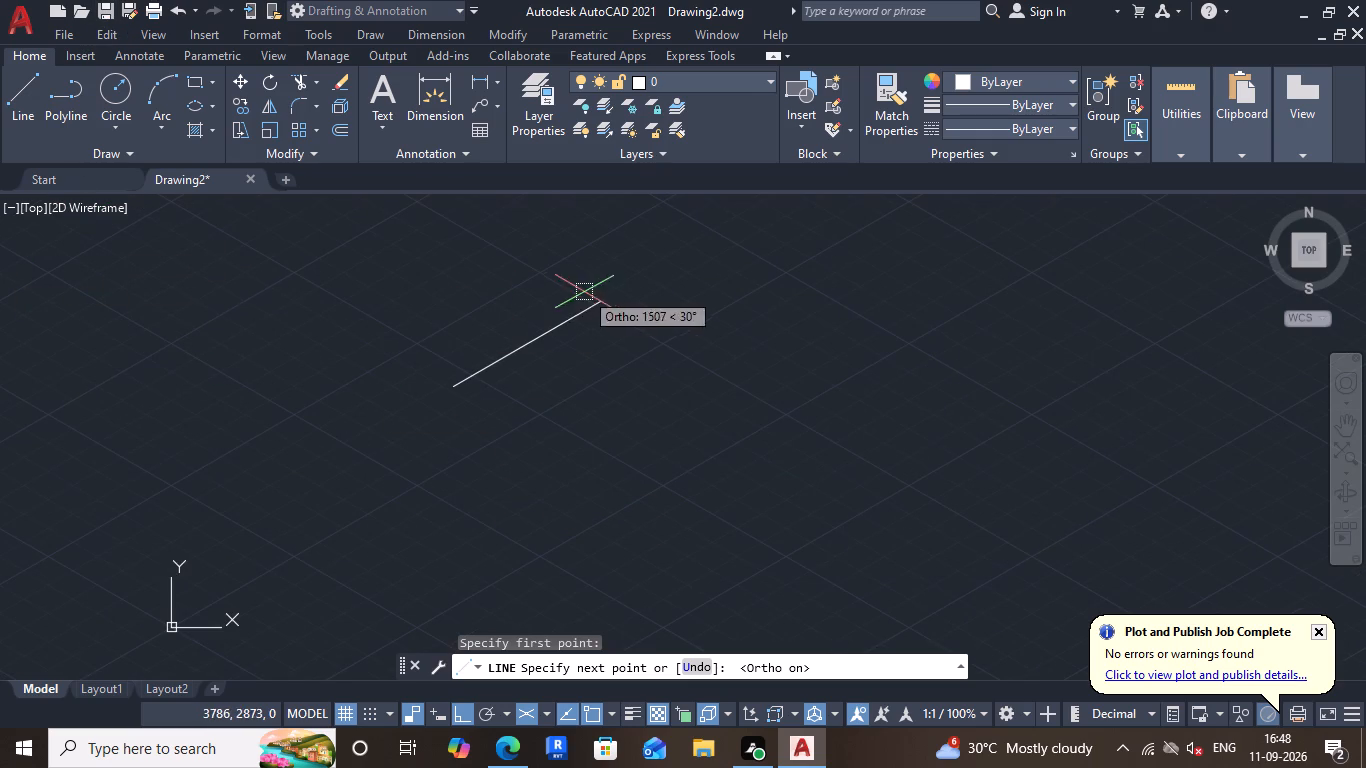
key("F5")
middle_click_drag(623, 320, 669, 528)
scroll(584, 486, "up", 2)
scroll(650, 376, "down", 4)
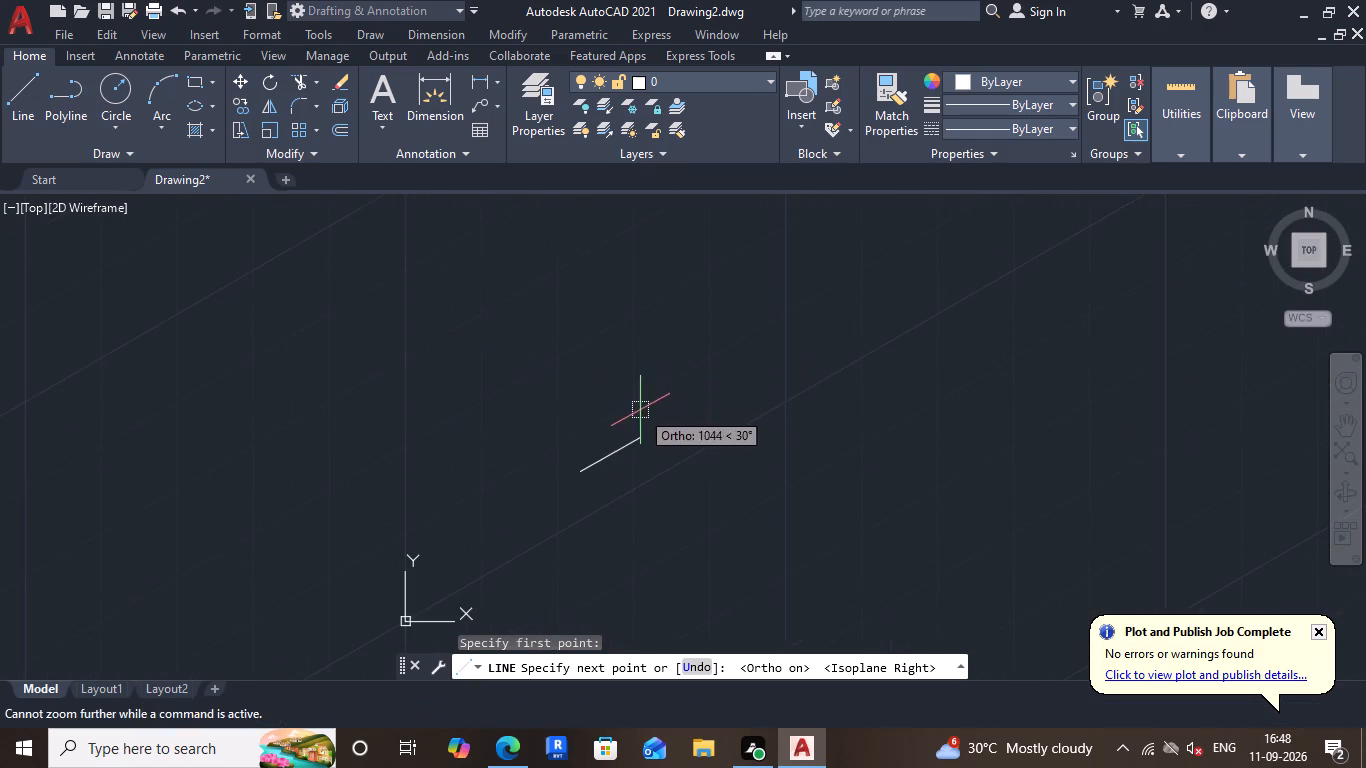
scroll(619, 442, "up", 2)
middle_click_drag(619, 443, 678, 360)
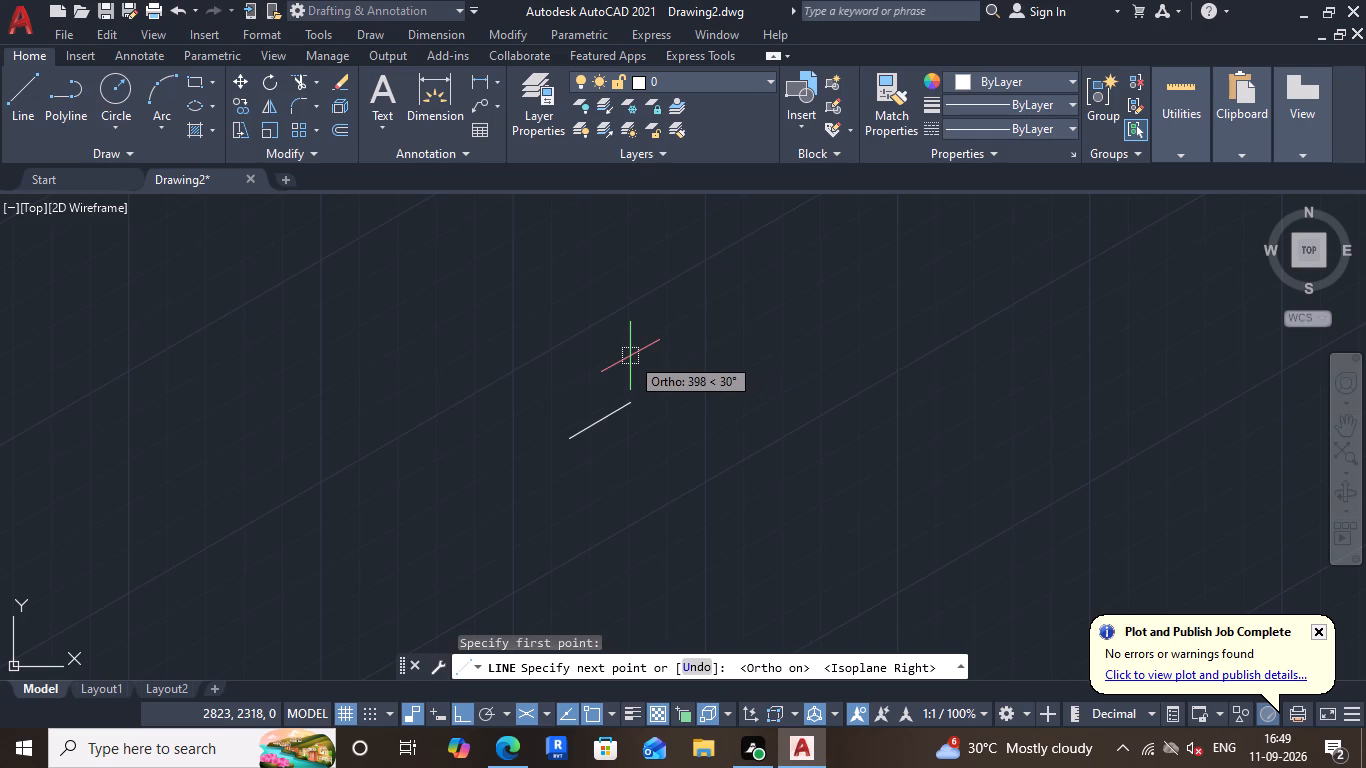
scroll(638, 339, "up", 1)
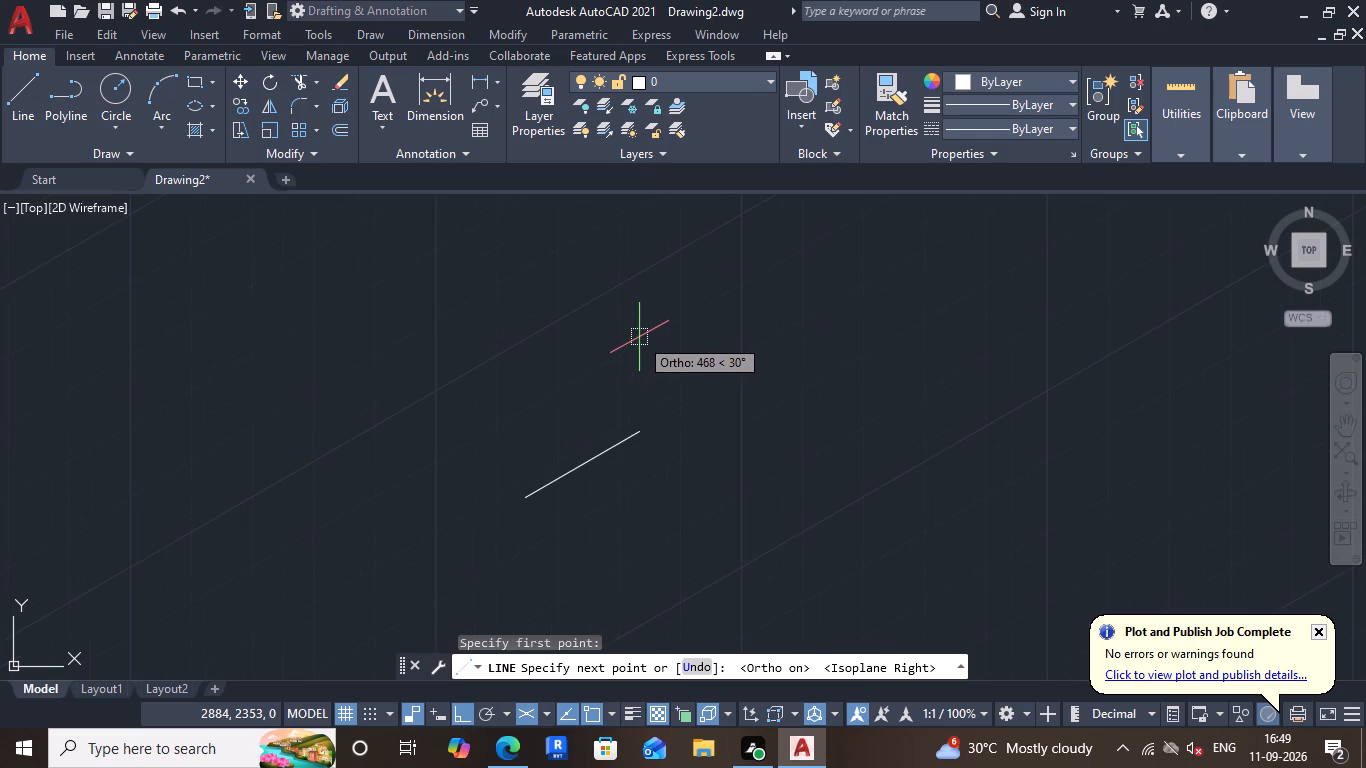
scroll(639, 337, "down", 1)
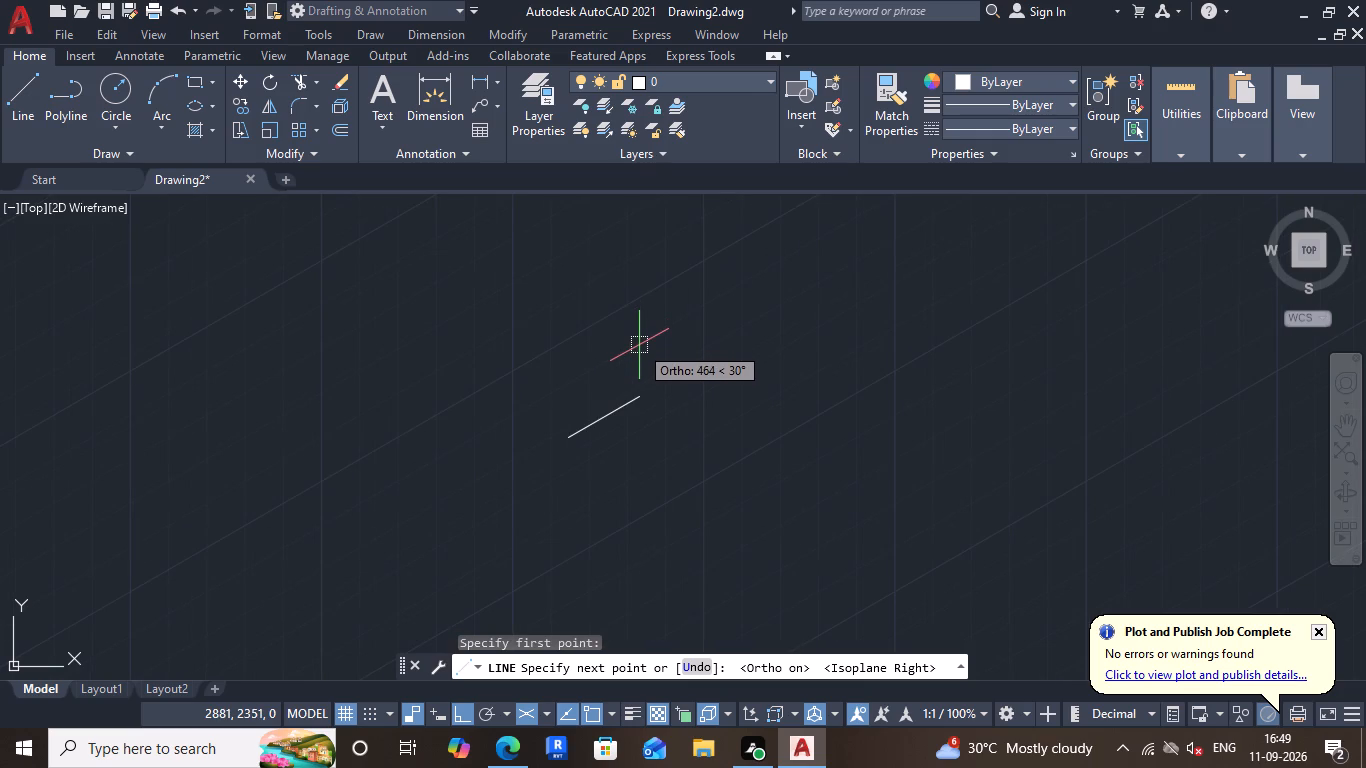
type("70")
key("Return")
scroll(636, 366, "down", 3)
scroll(626, 404, "up", 5)
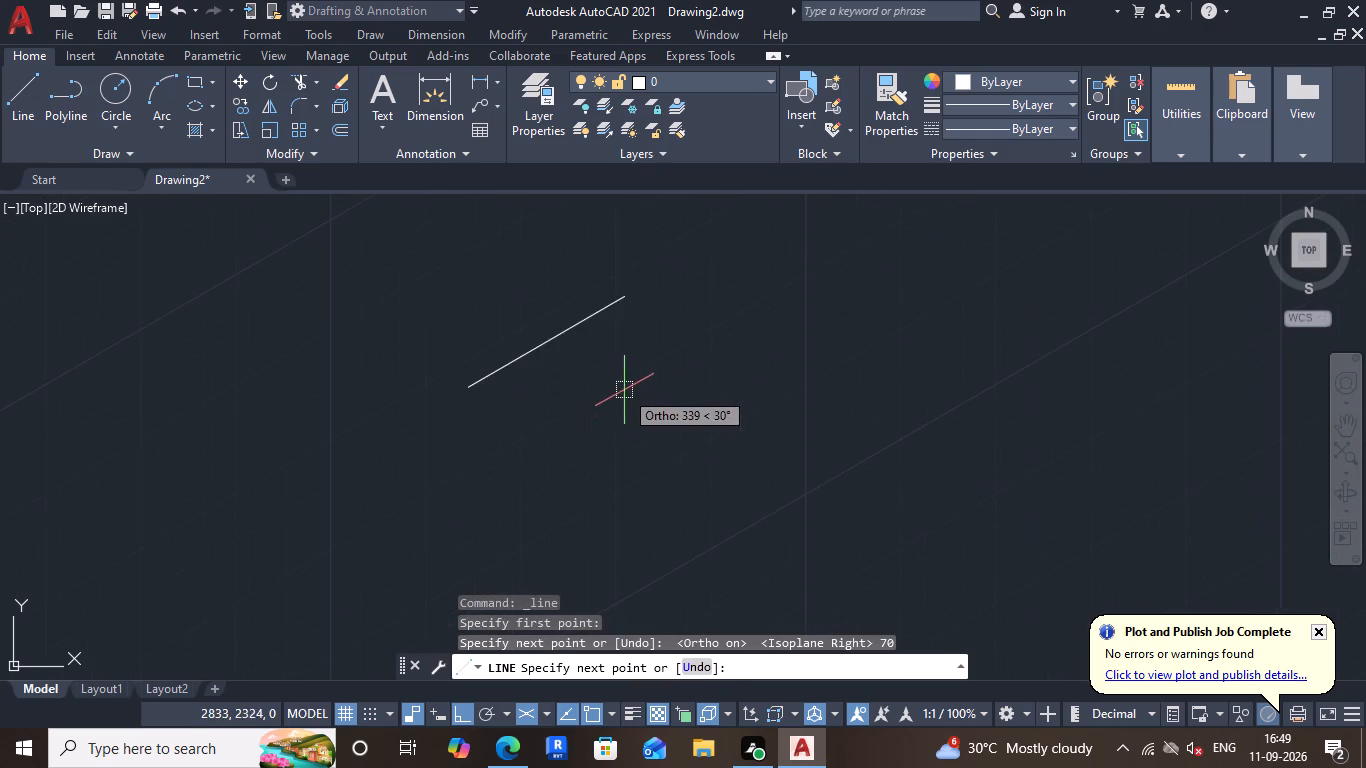
scroll(470, 409, "up", 2)
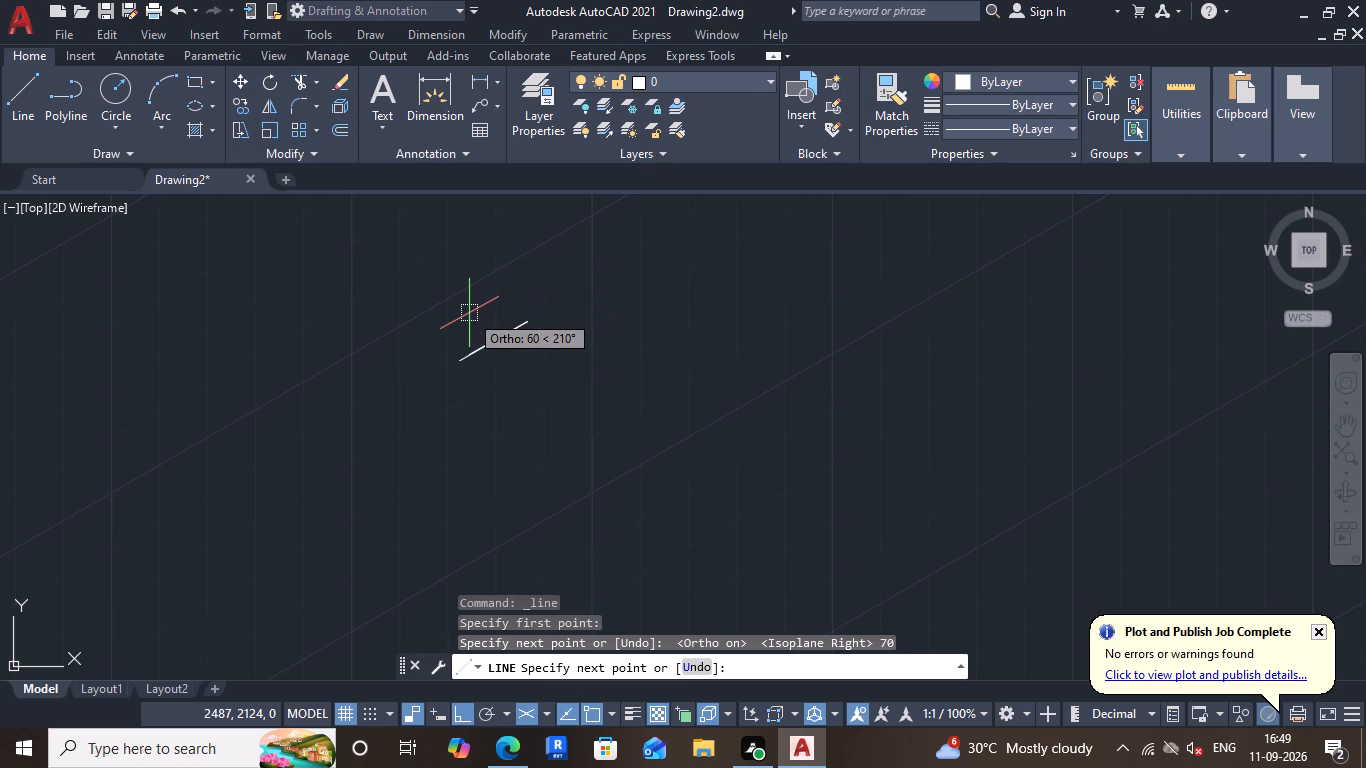
scroll(474, 324, "down", 3)
scroll(479, 311, "up", 3)
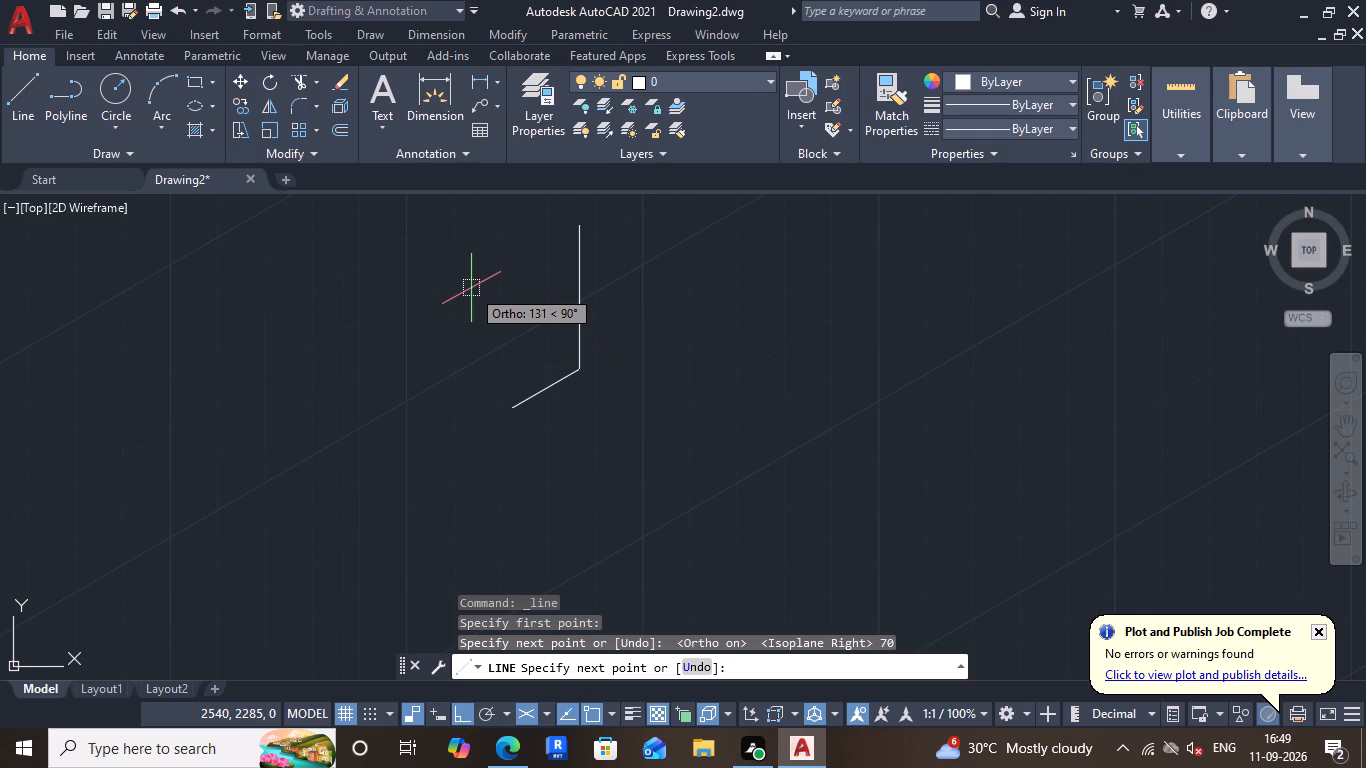
type("15")
key("Return")
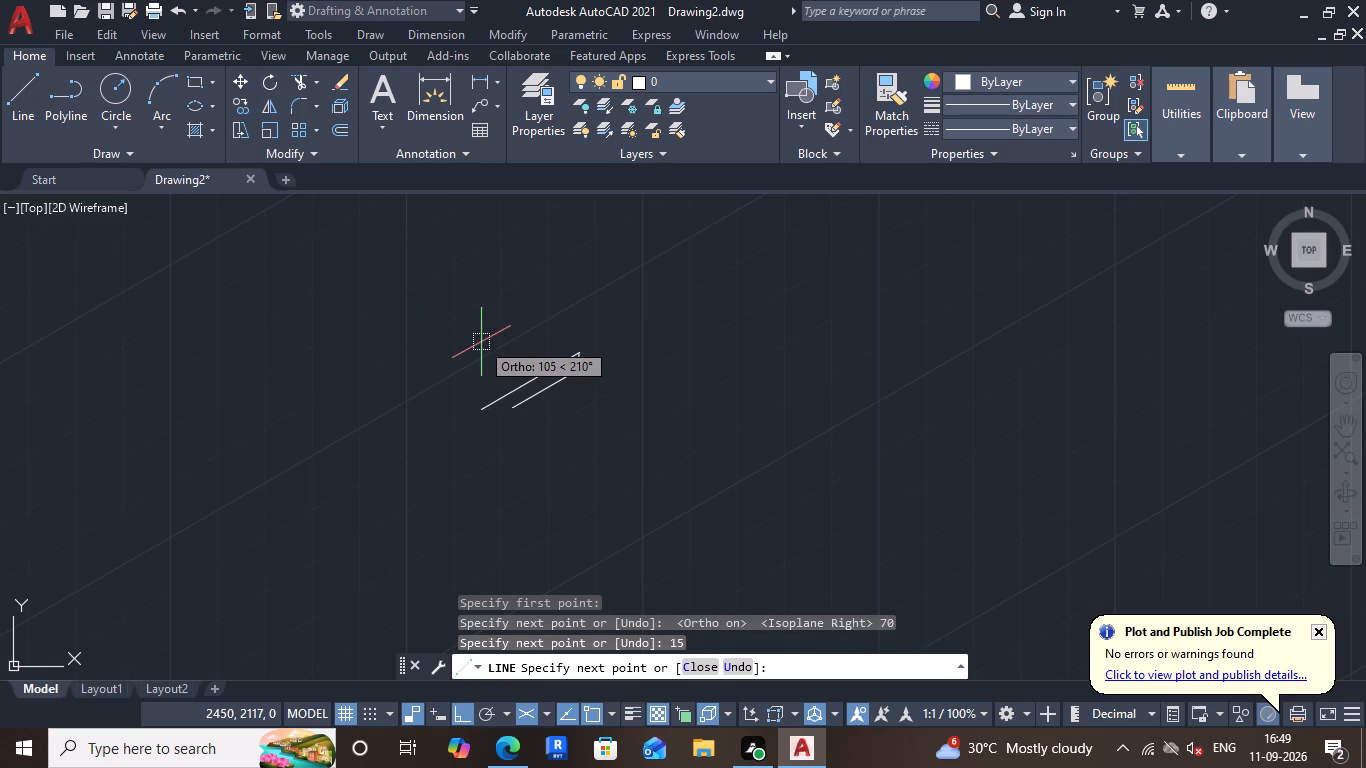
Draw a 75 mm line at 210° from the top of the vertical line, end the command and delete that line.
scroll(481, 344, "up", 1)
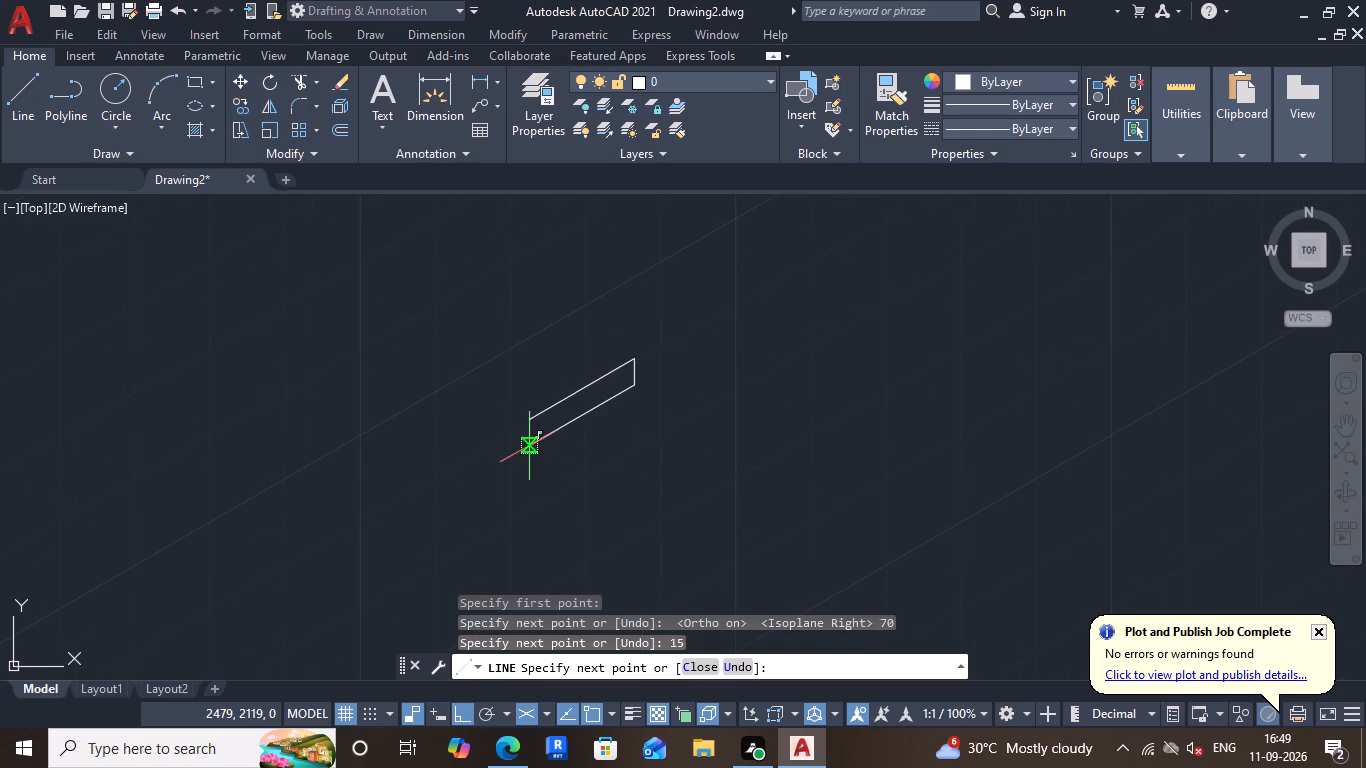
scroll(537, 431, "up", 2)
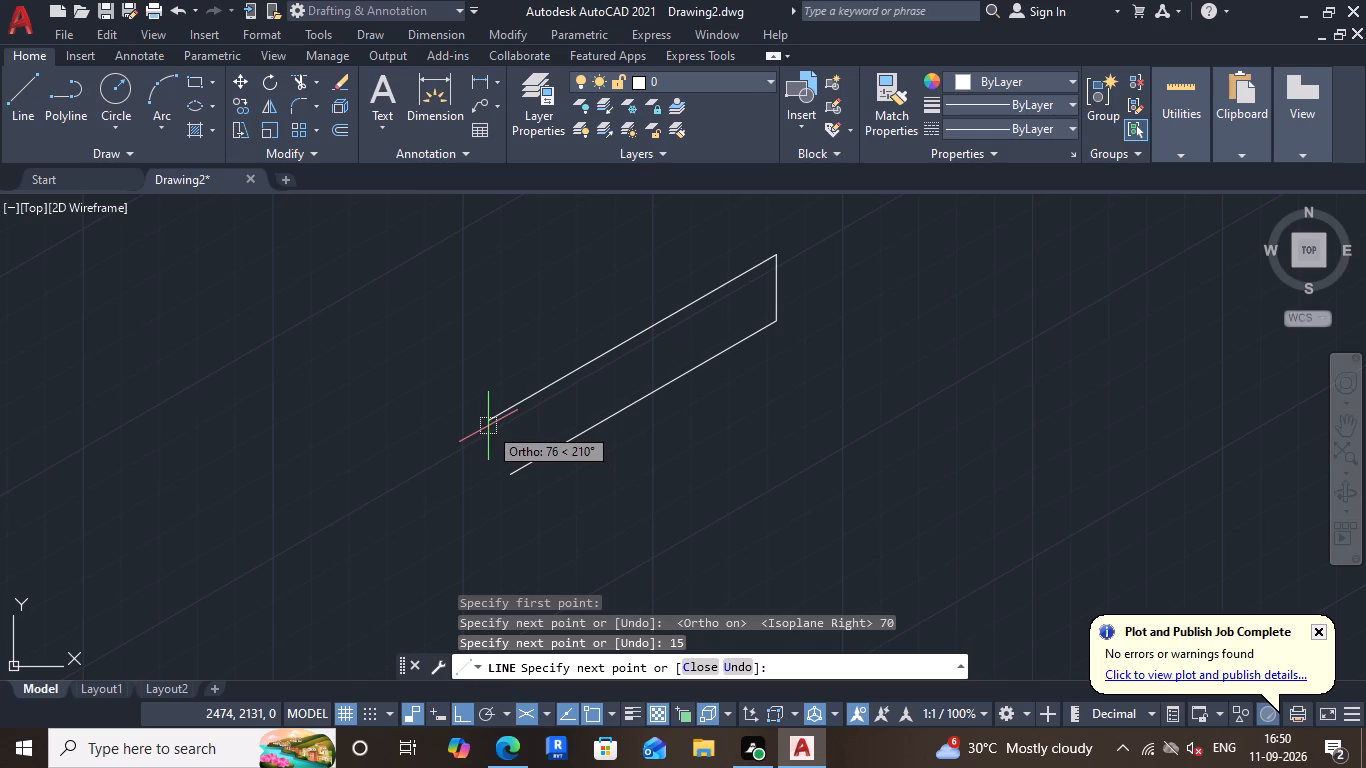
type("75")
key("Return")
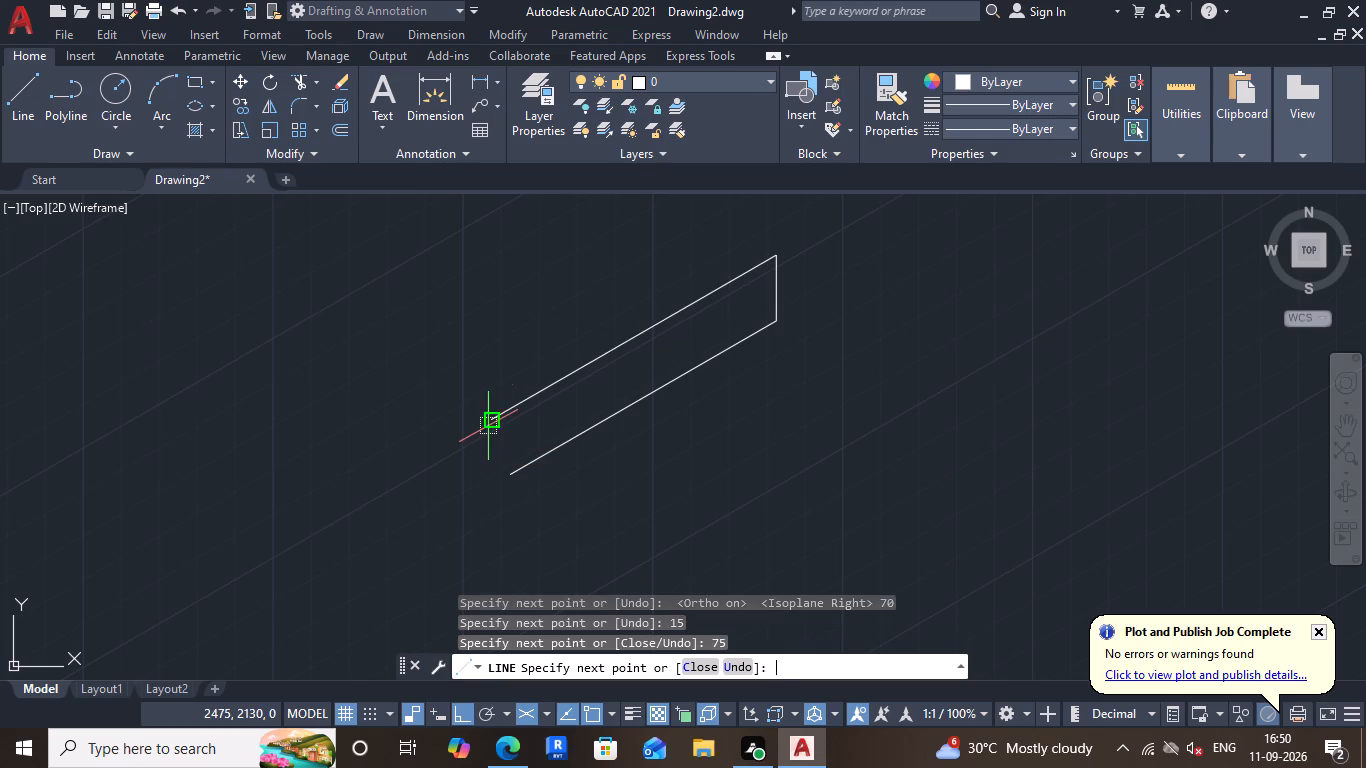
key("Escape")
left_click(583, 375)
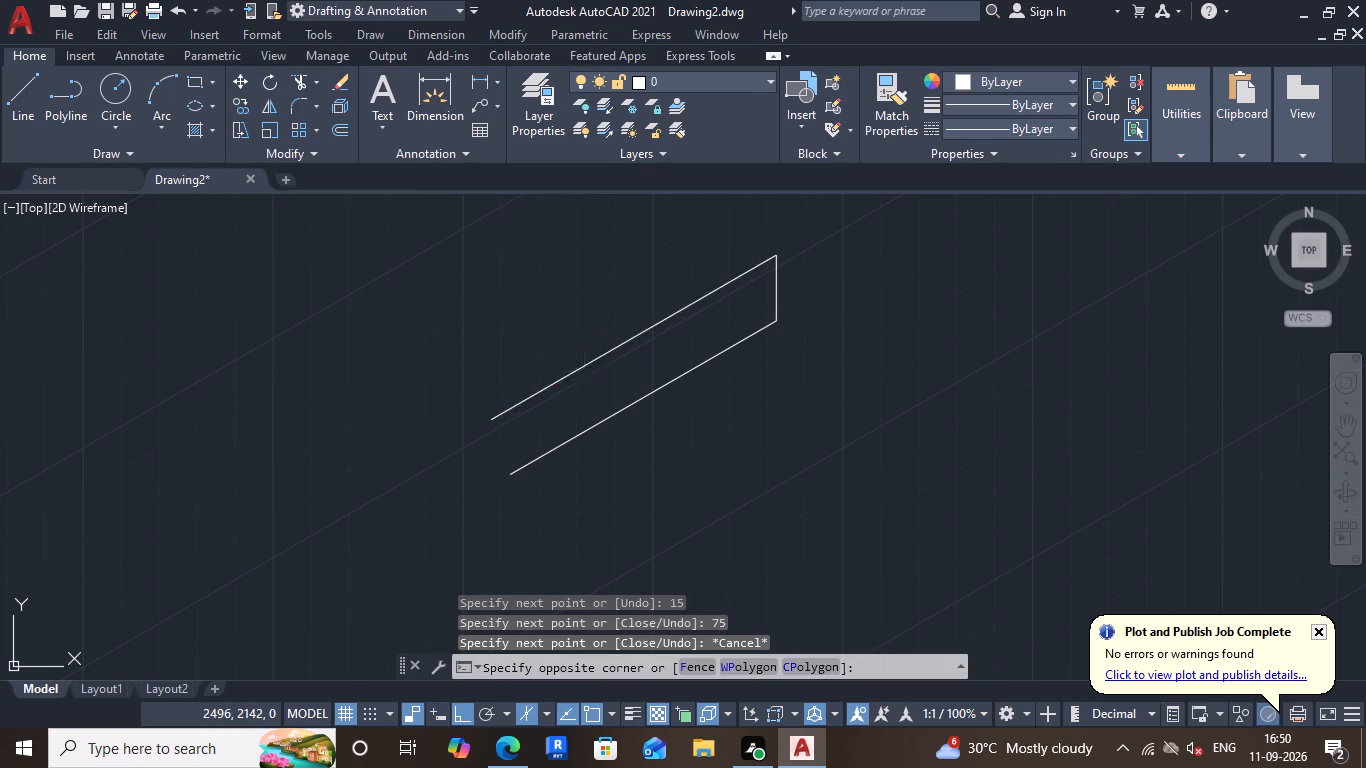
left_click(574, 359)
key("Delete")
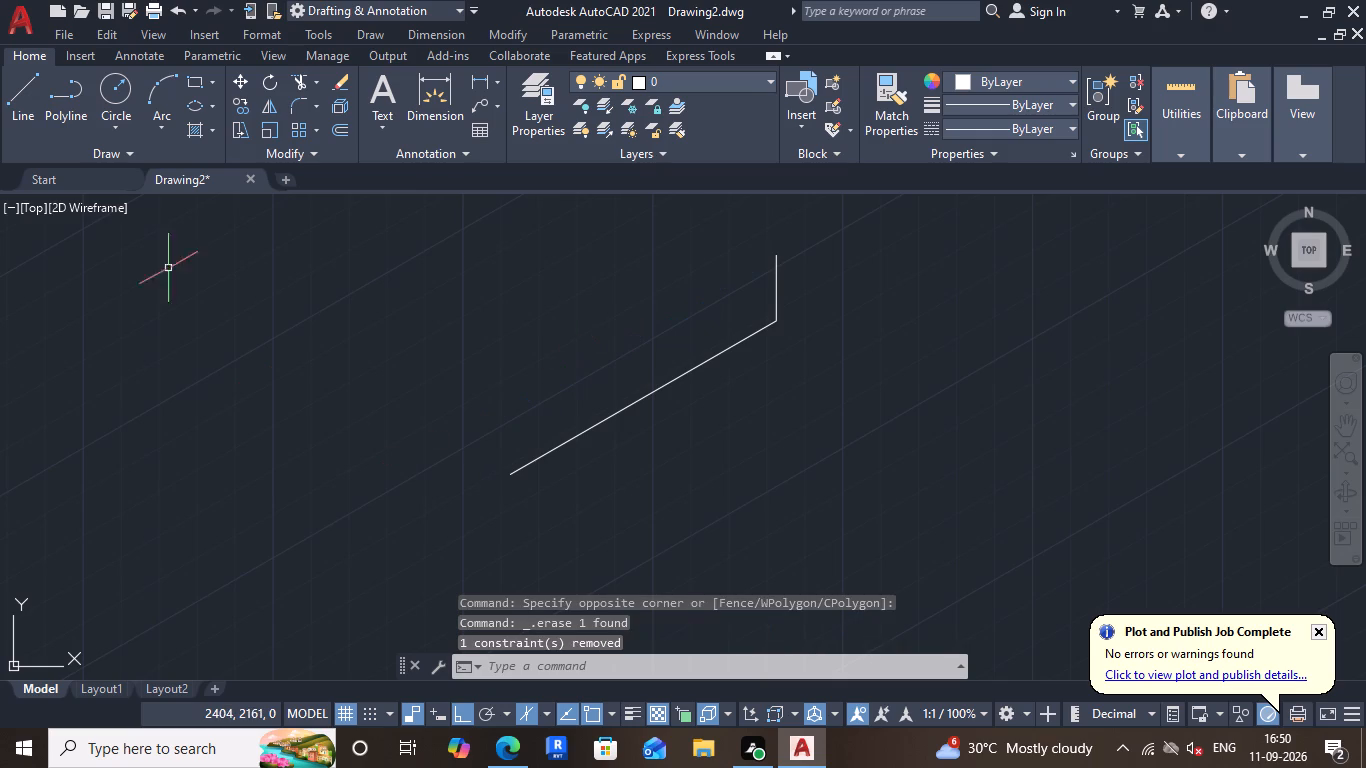
Draw a 15 mm line at 30° from the lower end of the 70 mm base line, along that line.
left_click(29, 86)
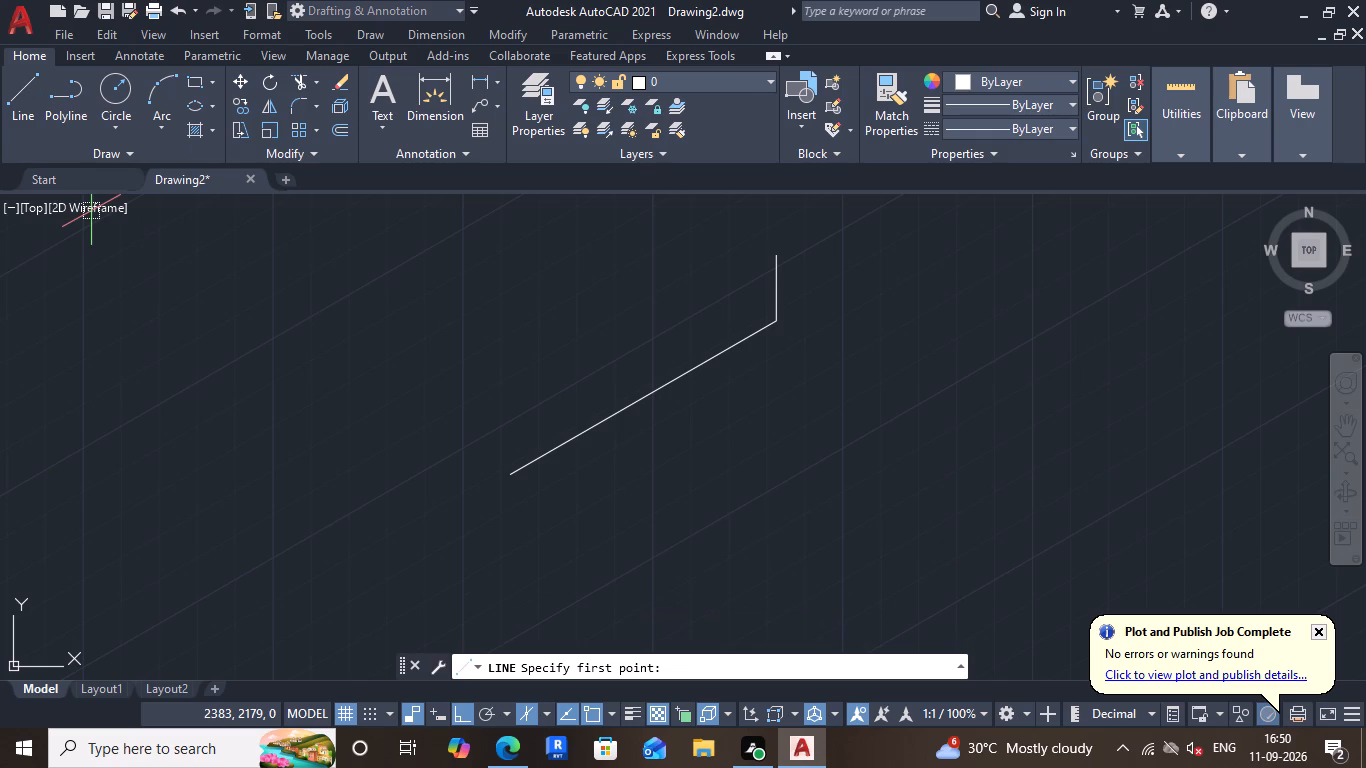
left_click(10, 84)
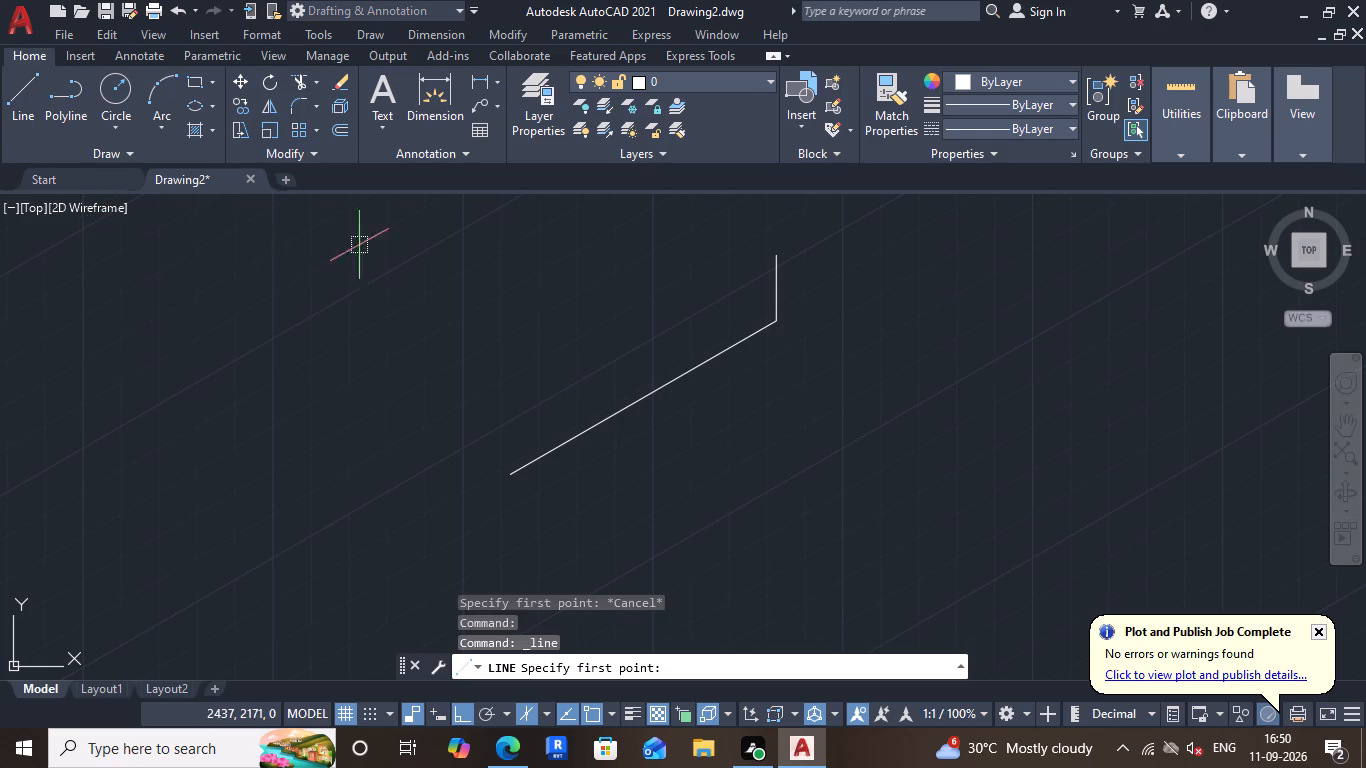
left_click_drag(514, 473, 529, 459)
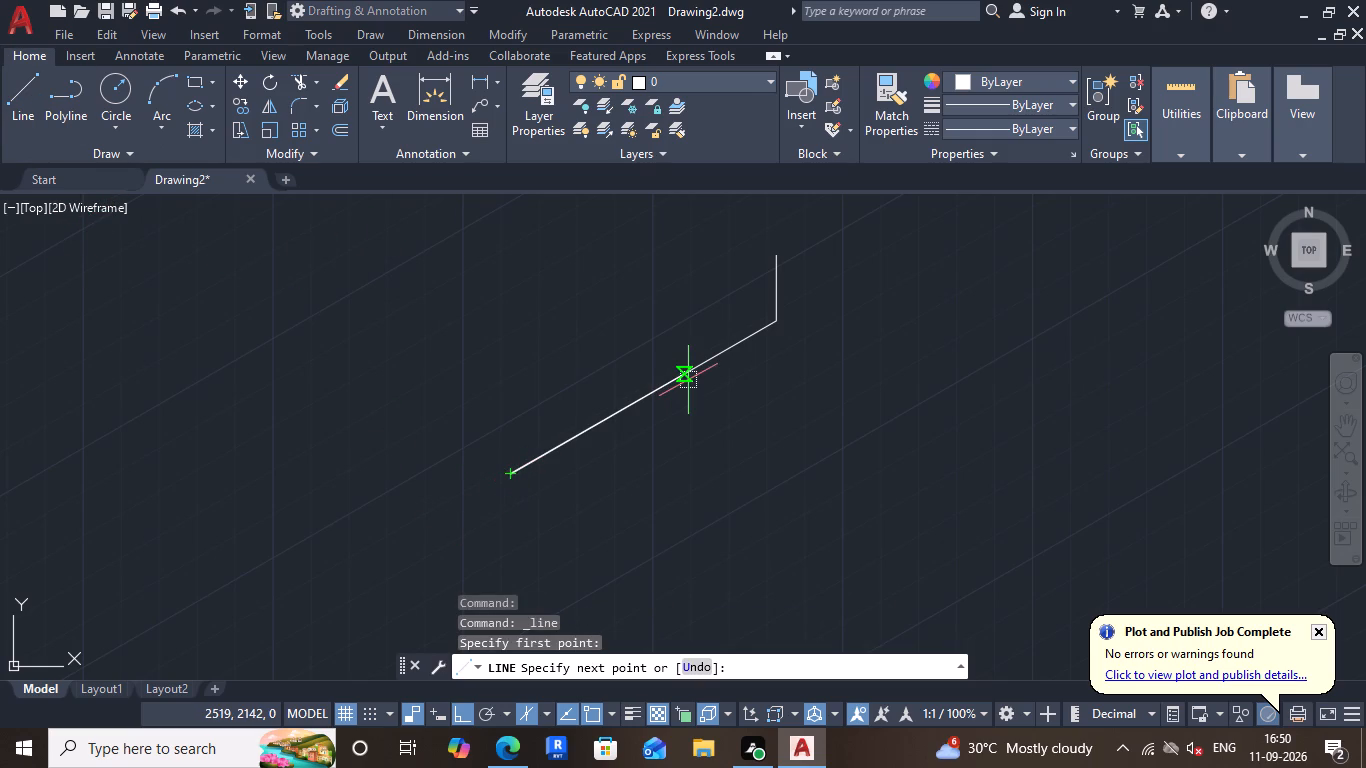
type("15")
key("Return")
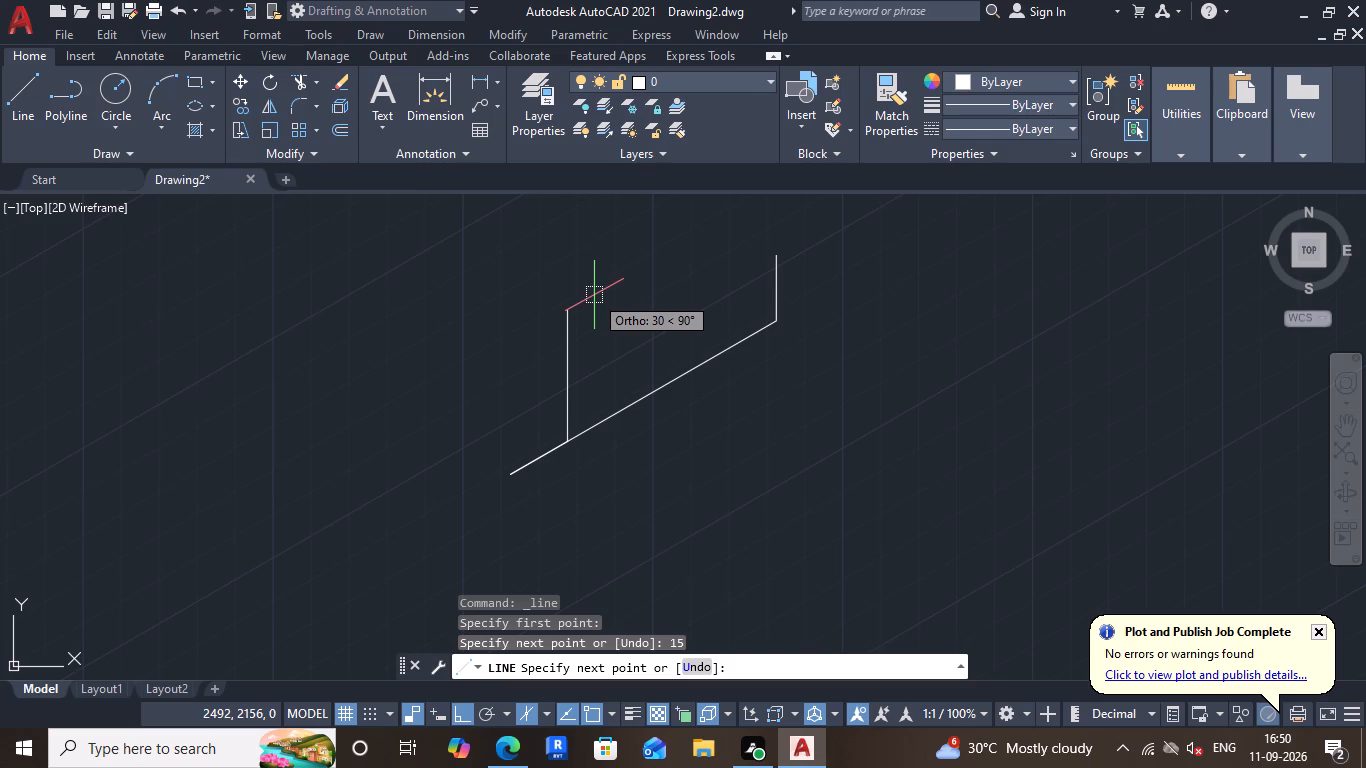
key("Escape")
scroll(595, 317, "down", 2)
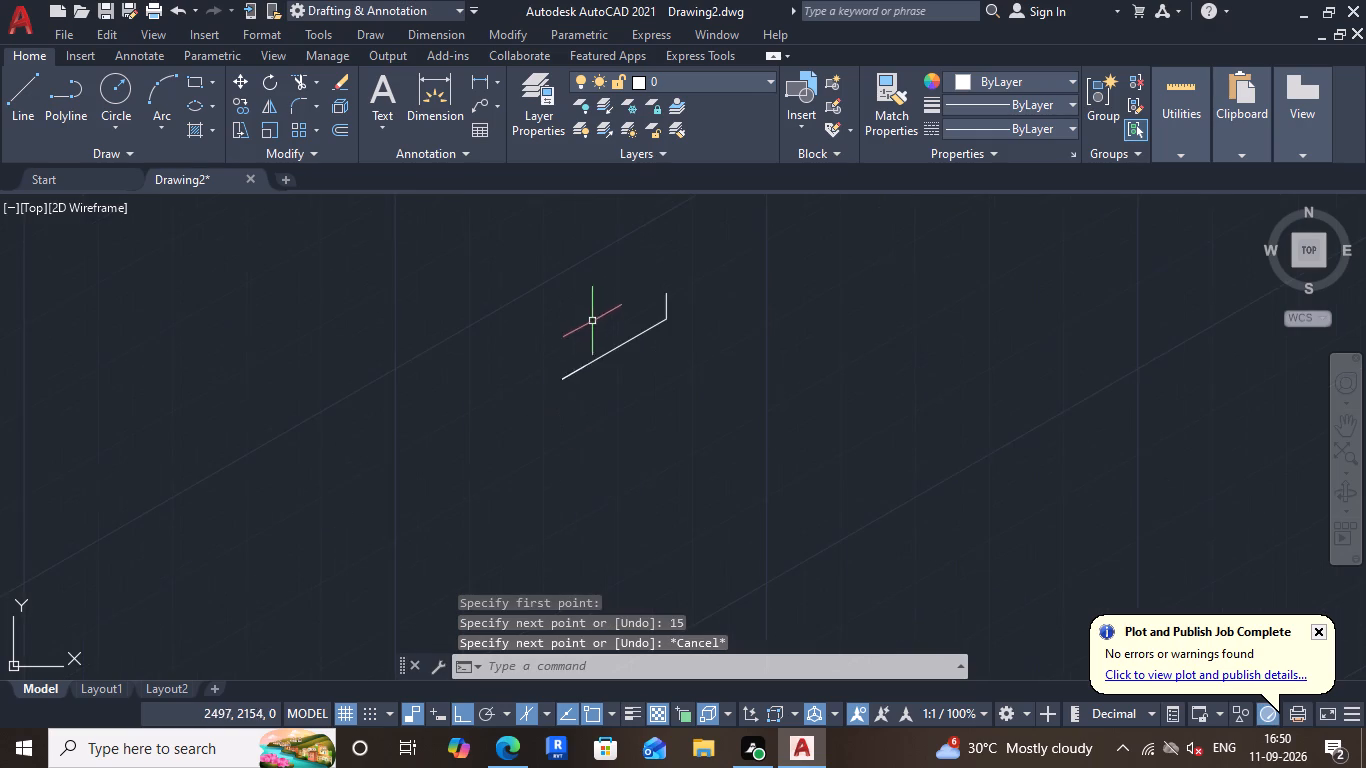
Delete the 15 mm line lying along the lower end of the 70 mm base line.
scroll(563, 388, "up", 3)
left_click(569, 352)
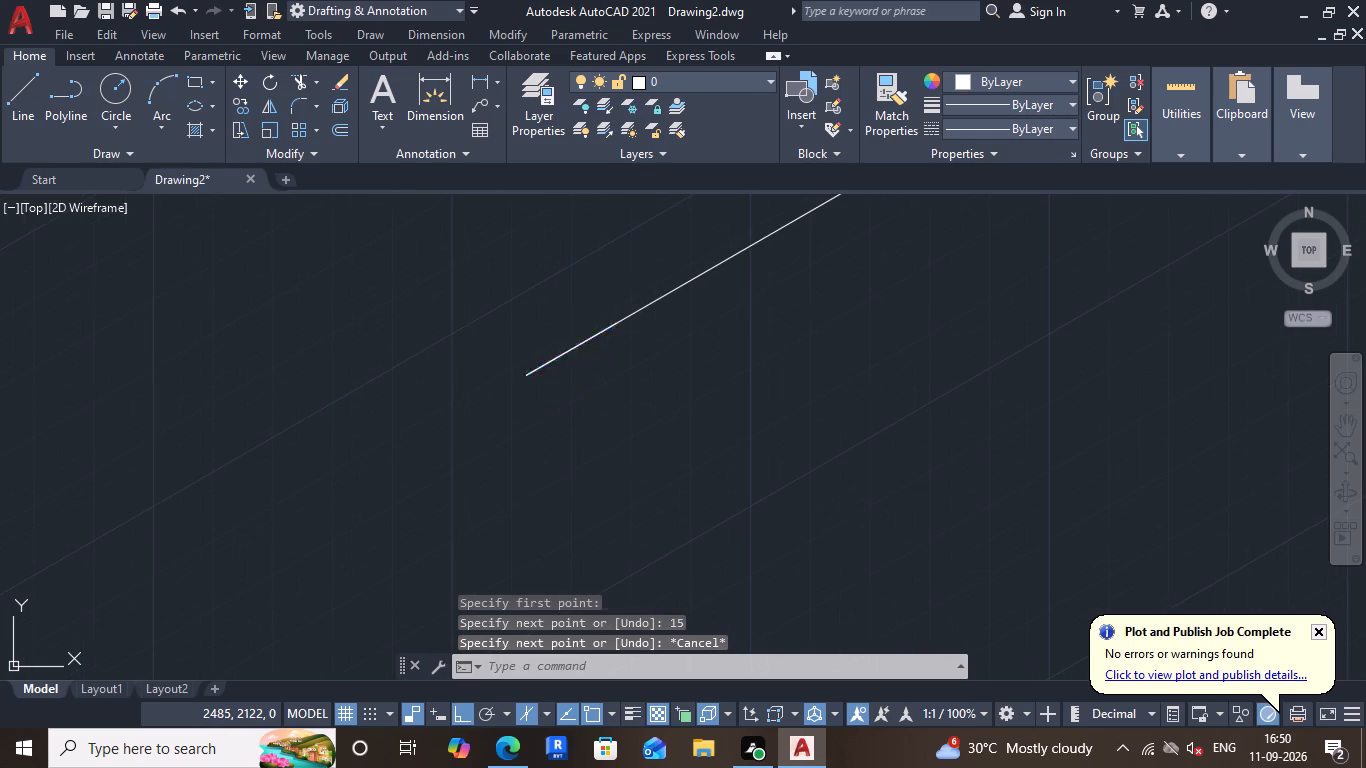
key("Delete")
From the lower end of the 70 mm base line, draw an 80 mm vertical line up and a 15 mm line at 30° from its top.
scroll(568, 349, "down", 2)
scroll(571, 316, "up", 2)
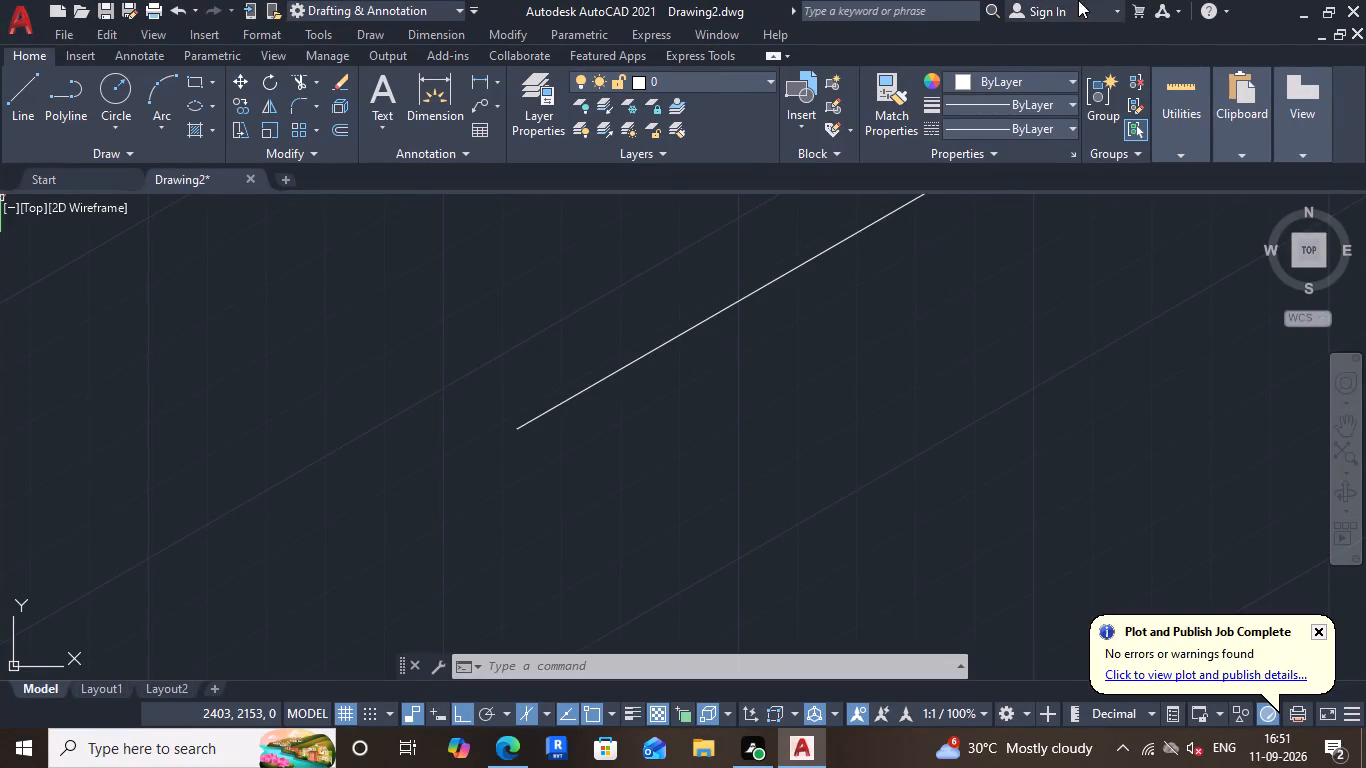
scroll(1146, 0, "down", 1)
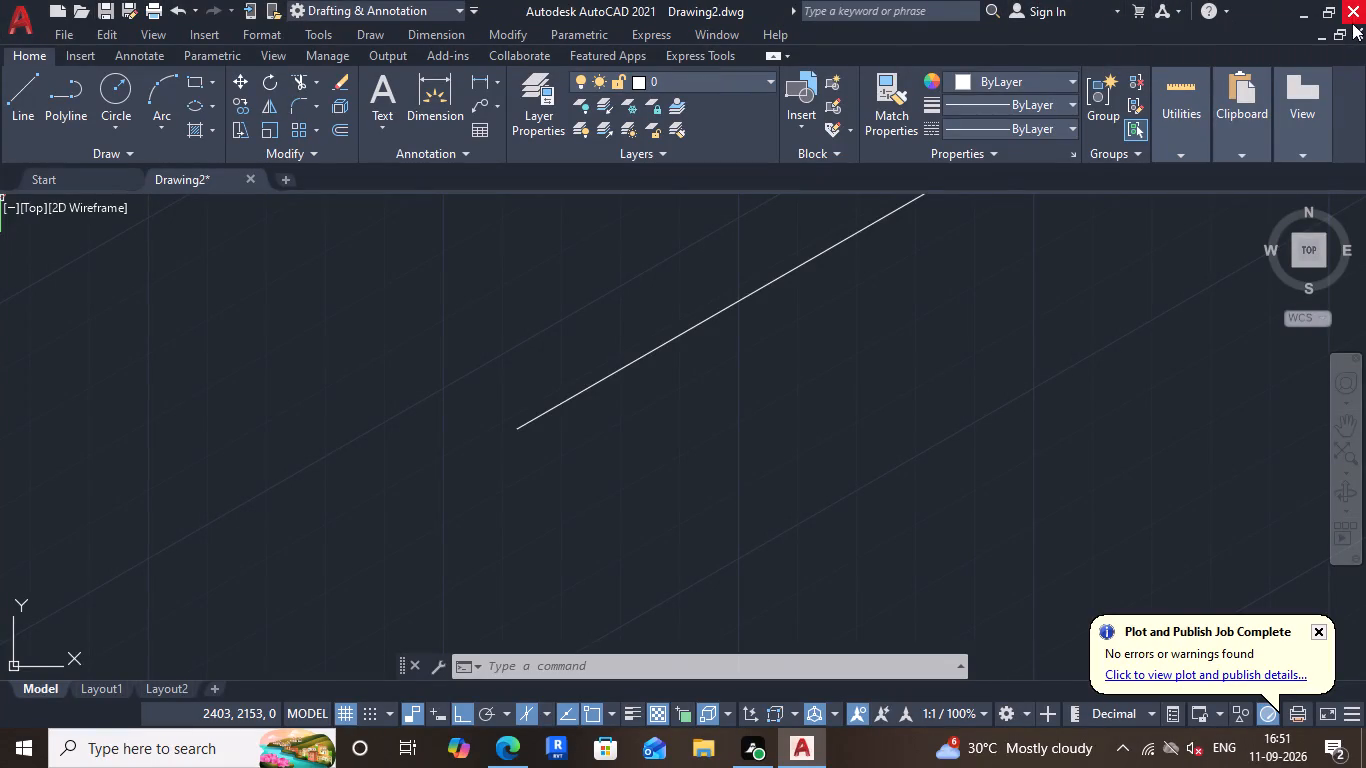
scroll(487, 417, "down", 3)
scroll(504, 335, "up", 2)
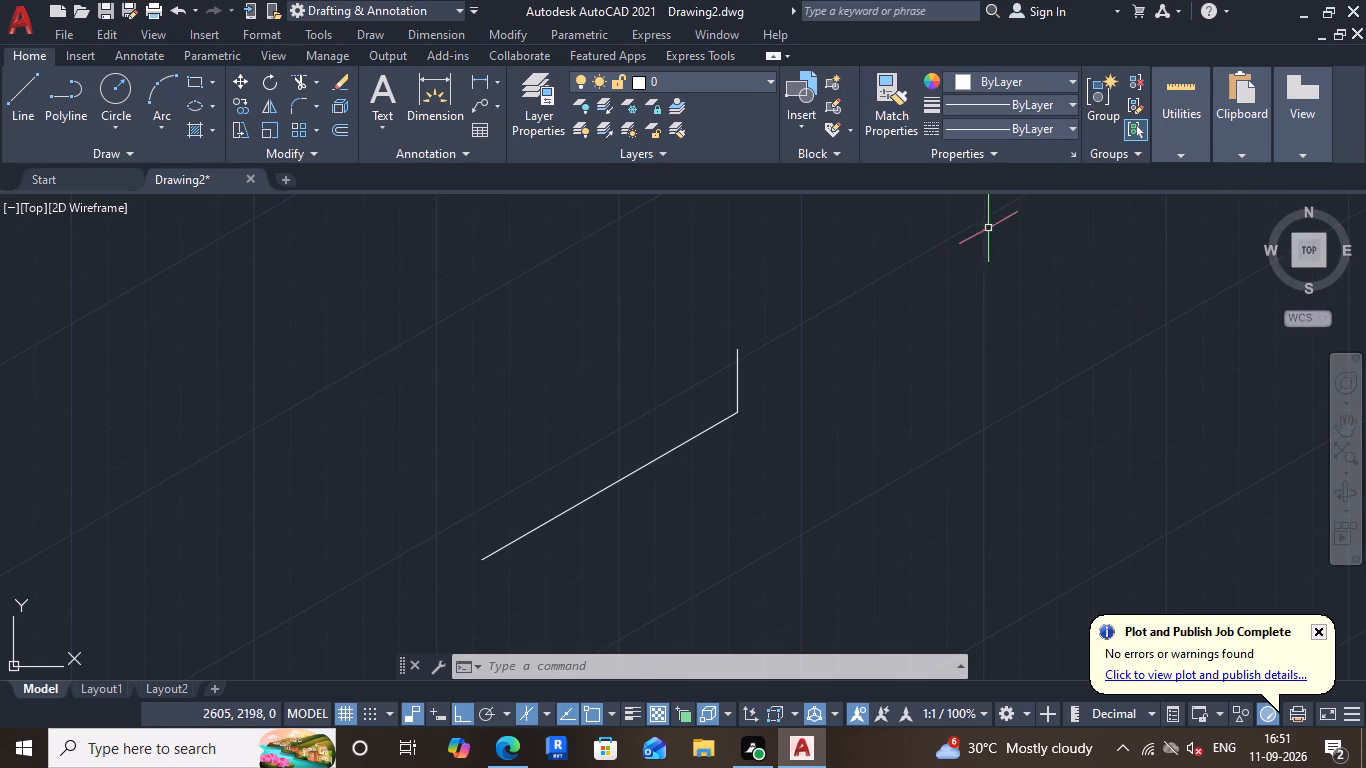
left_click(14, 109)
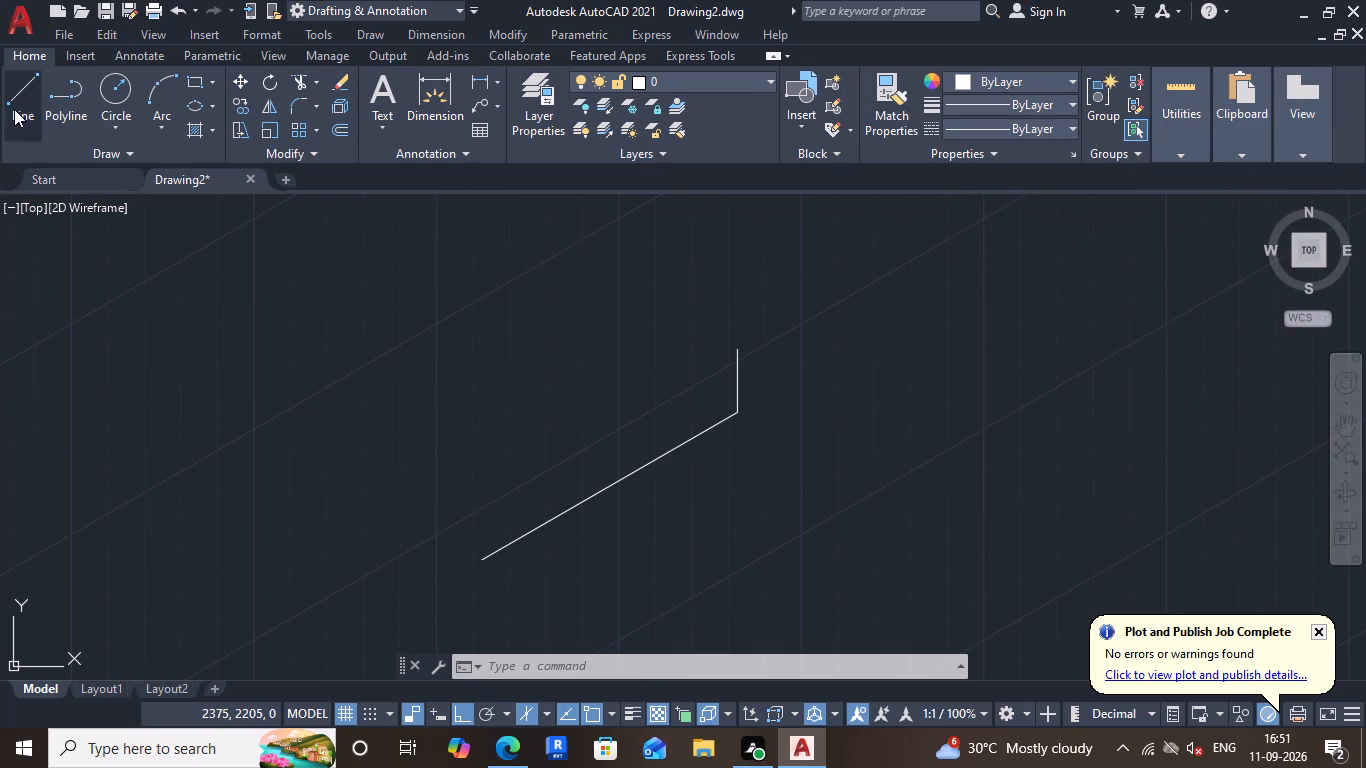
left_click(485, 559)
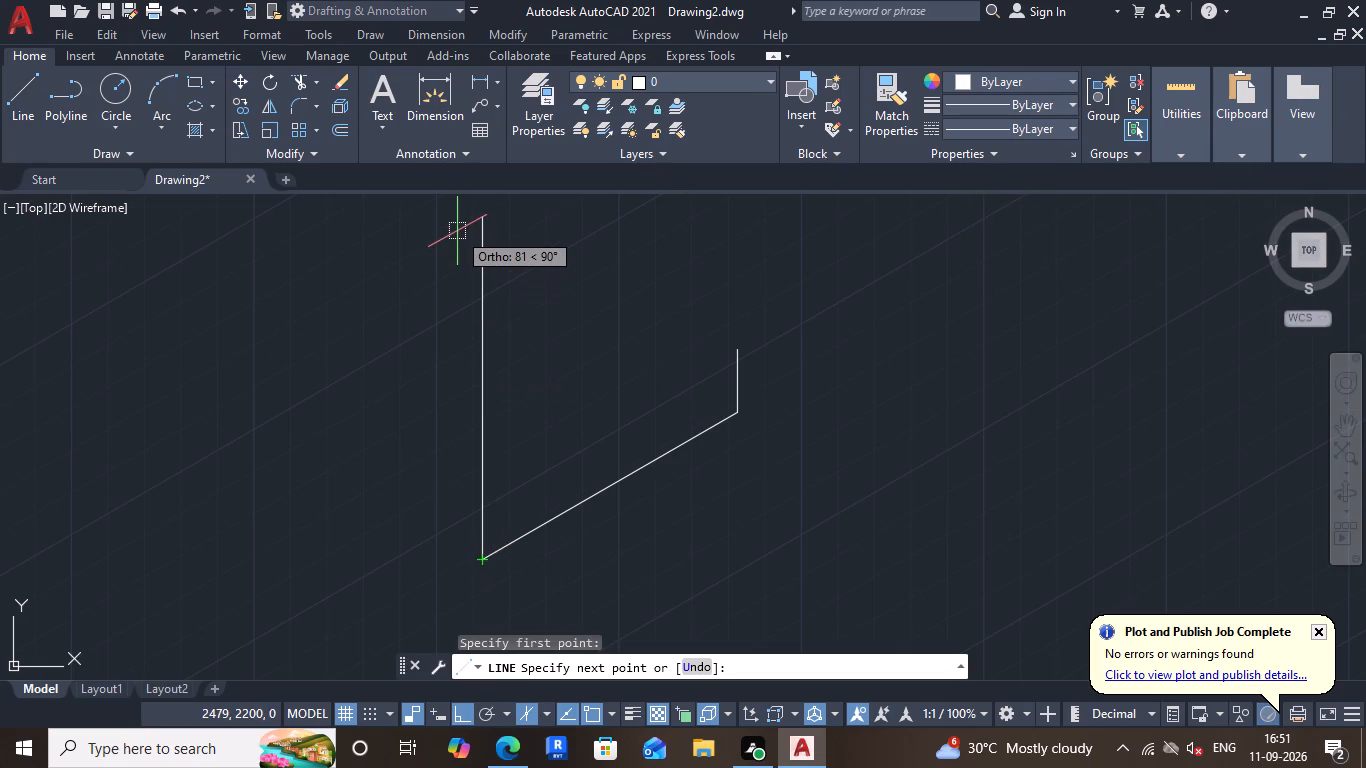
type("80")
key("Return")
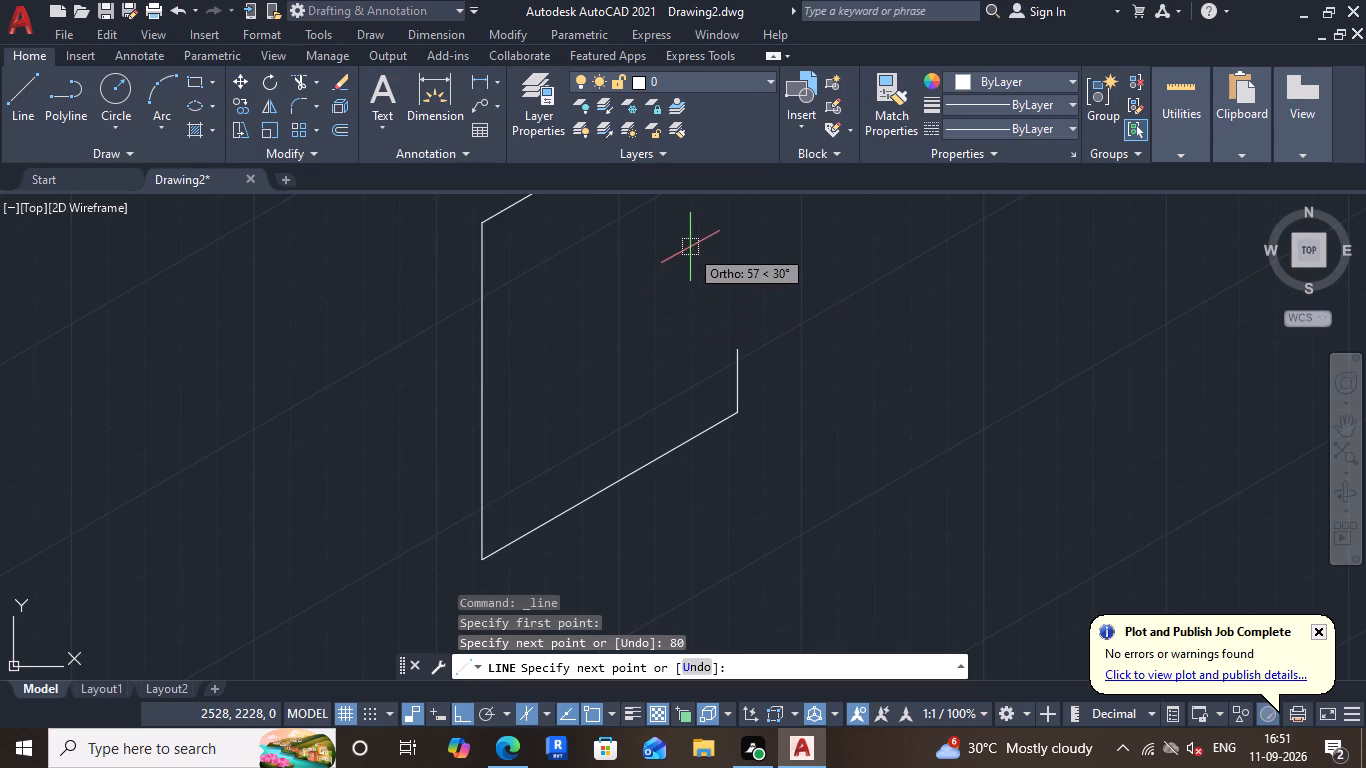
scroll(690, 248, "down", 2)
type("15")
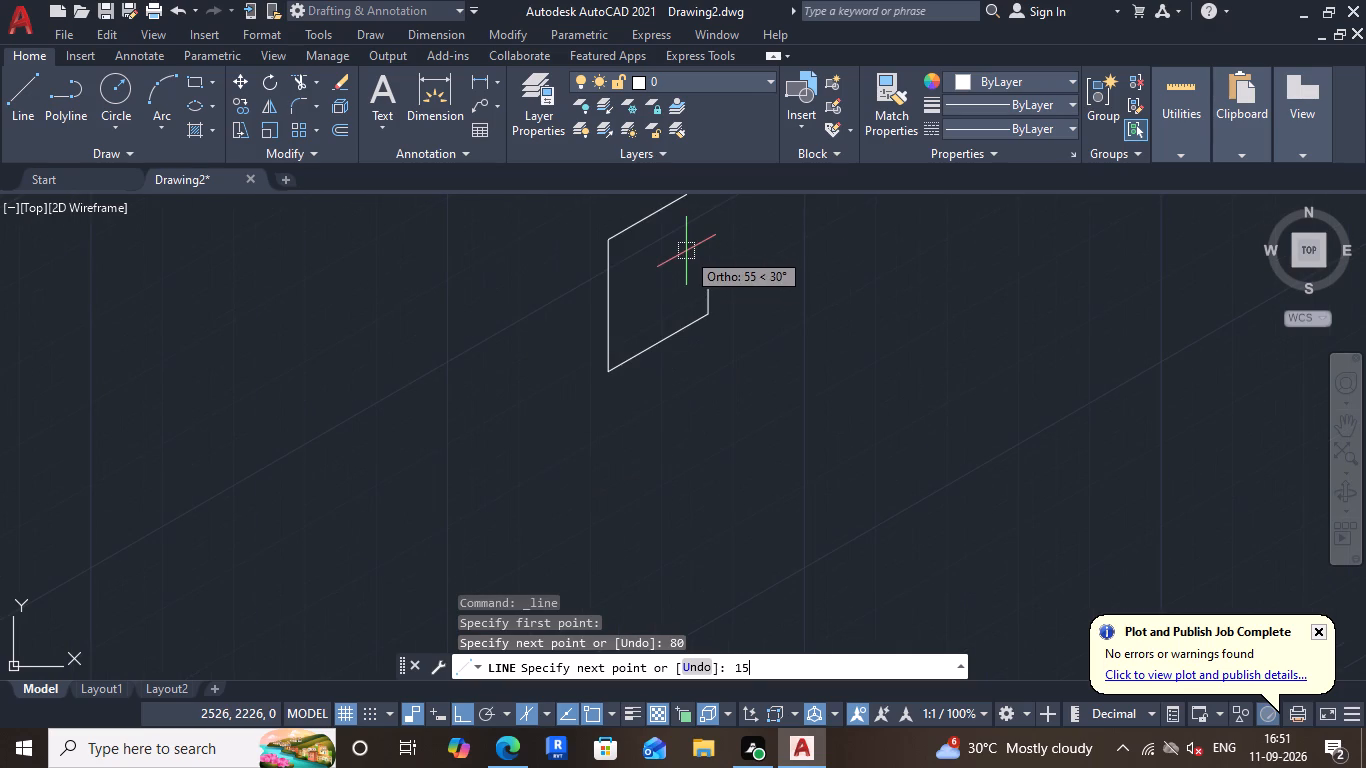
key("Return")
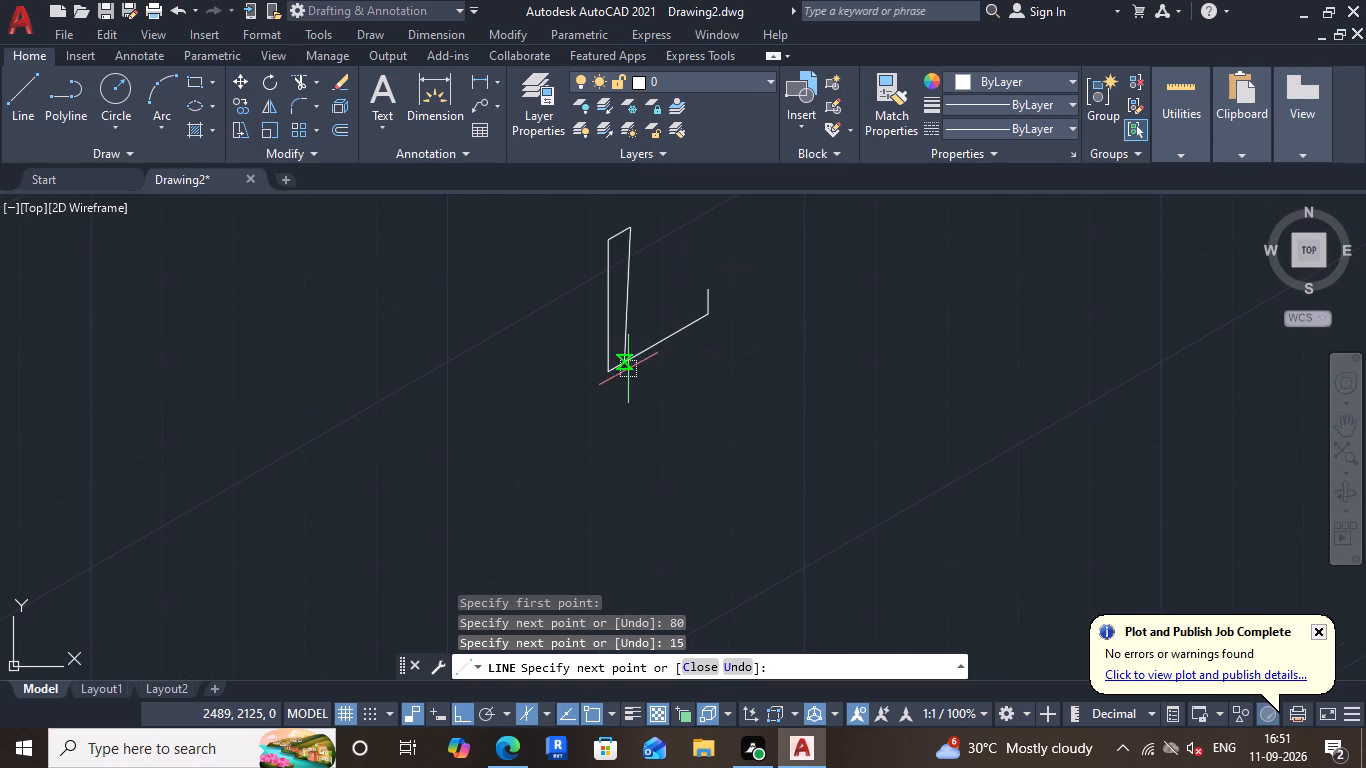
Close the L-profile with a line straight down, level with the short vertical edge's top, and a 30° line to that top endpoint.
scroll(629, 358, "up", 2)
middle_click_drag(768, 253, 730, 362)
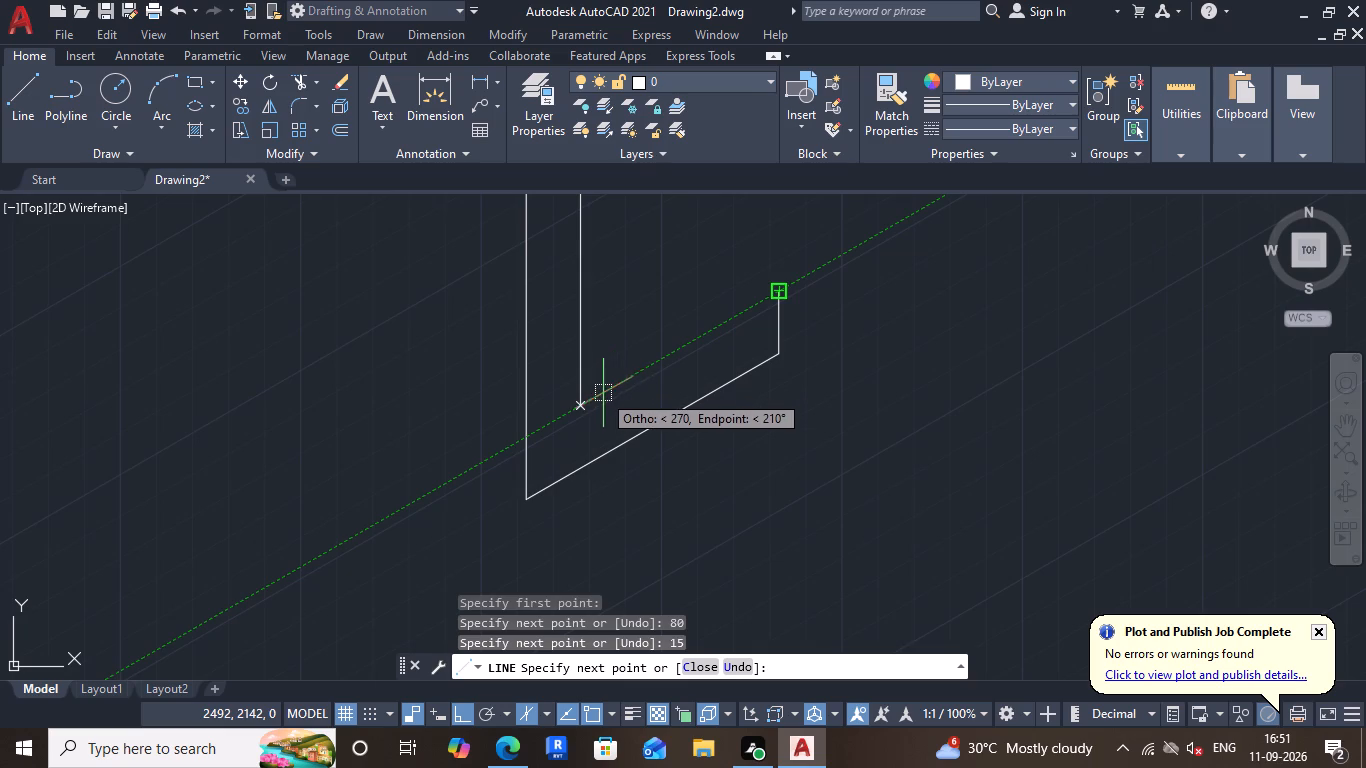
left_click(623, 380)
left_click(774, 292)
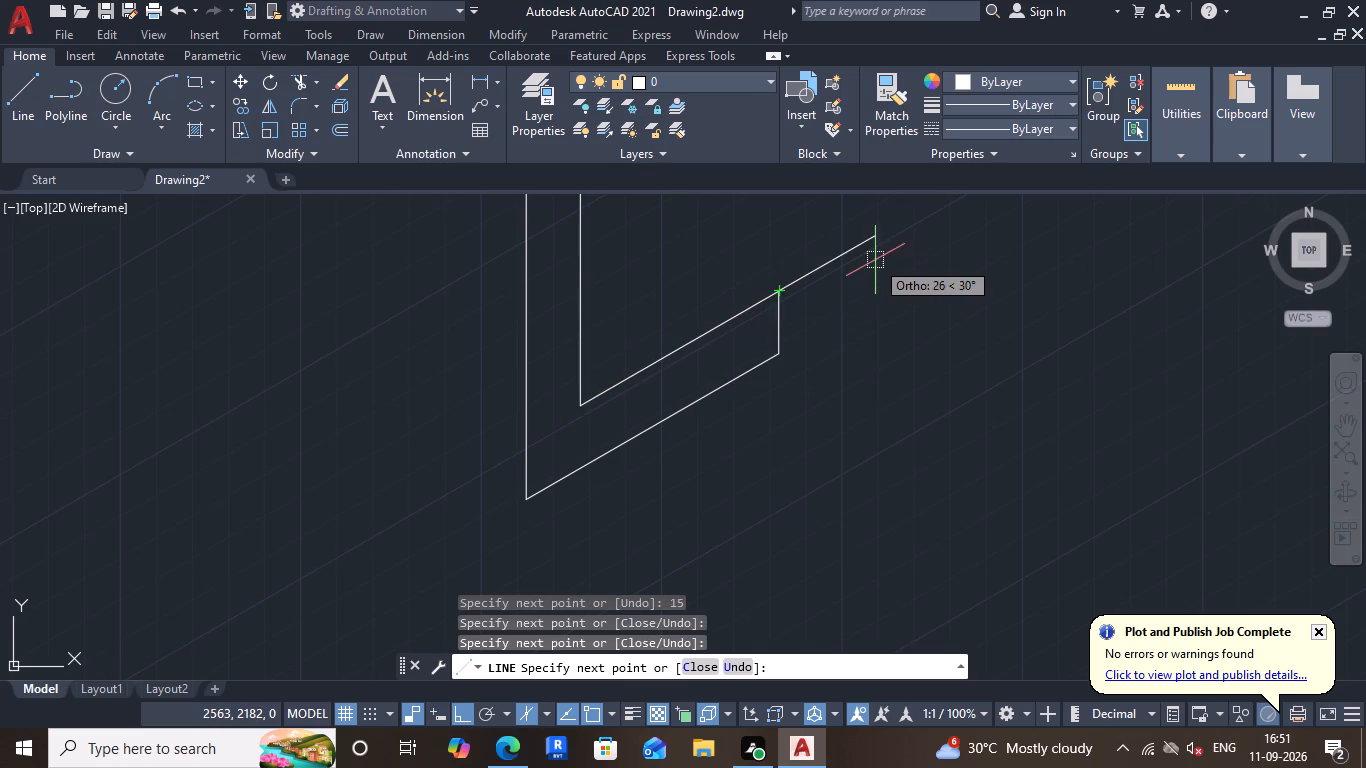
key("Escape")
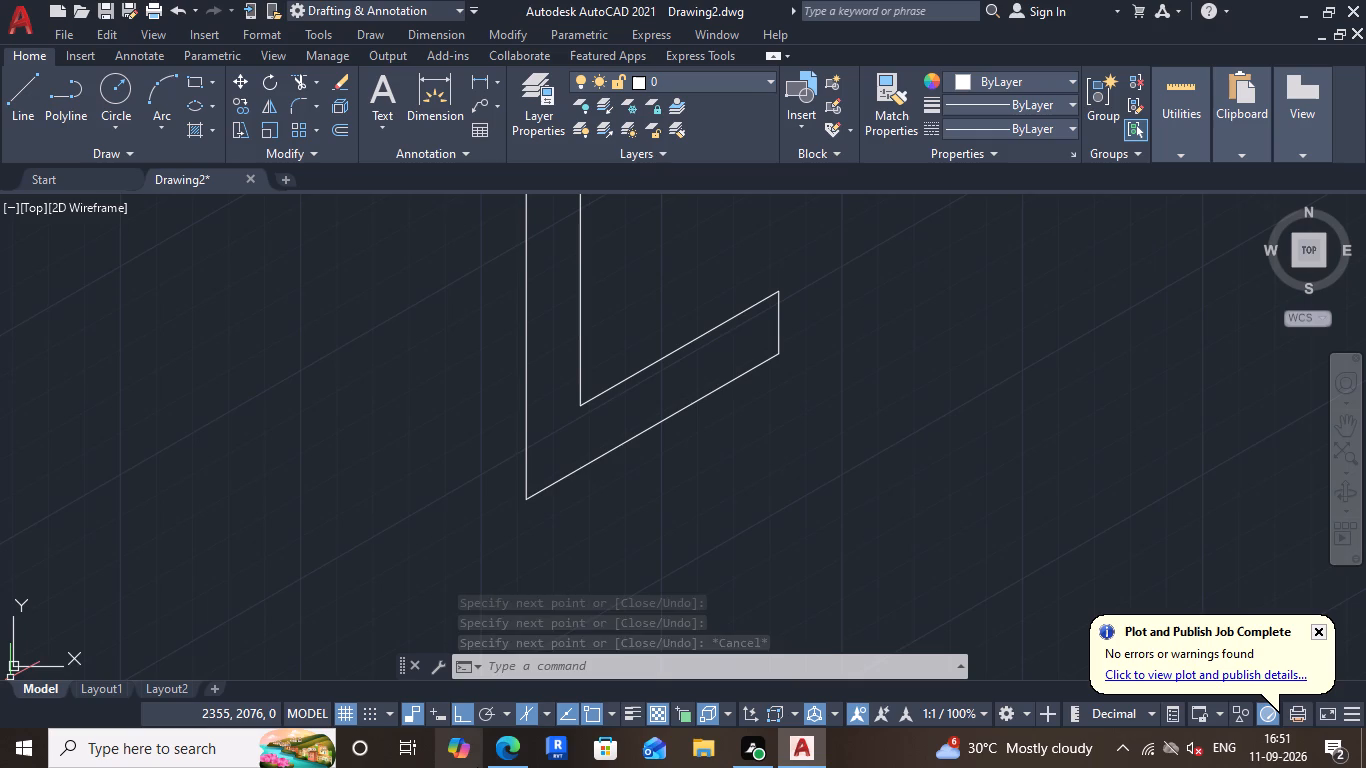
With the left isoplane active, draw a 60 mm line at 150° from the L-profile's lower corner.
scroll(513, 767, "down", 1)
scroll(432, 447, "down", 2)
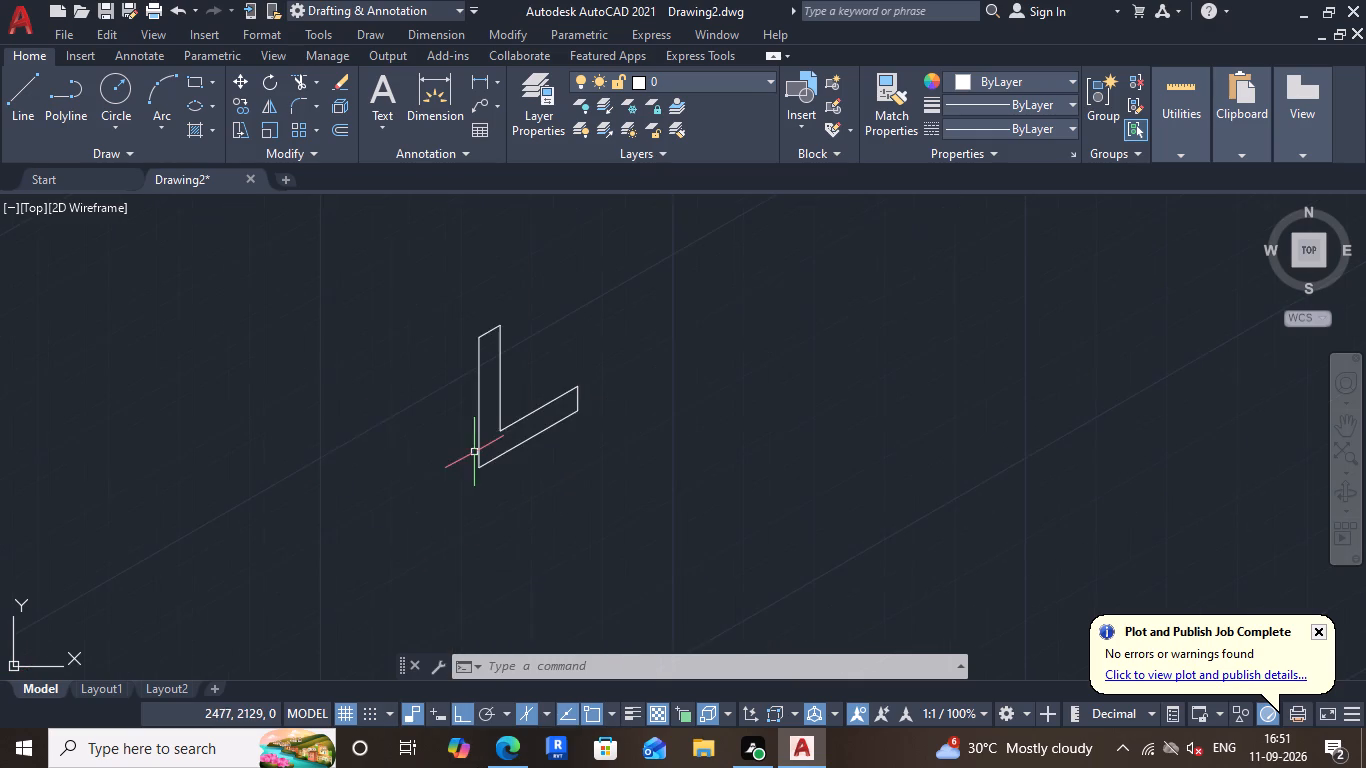
middle_click_drag(361, 436, 492, 402)
scroll(532, 476, "up", 1)
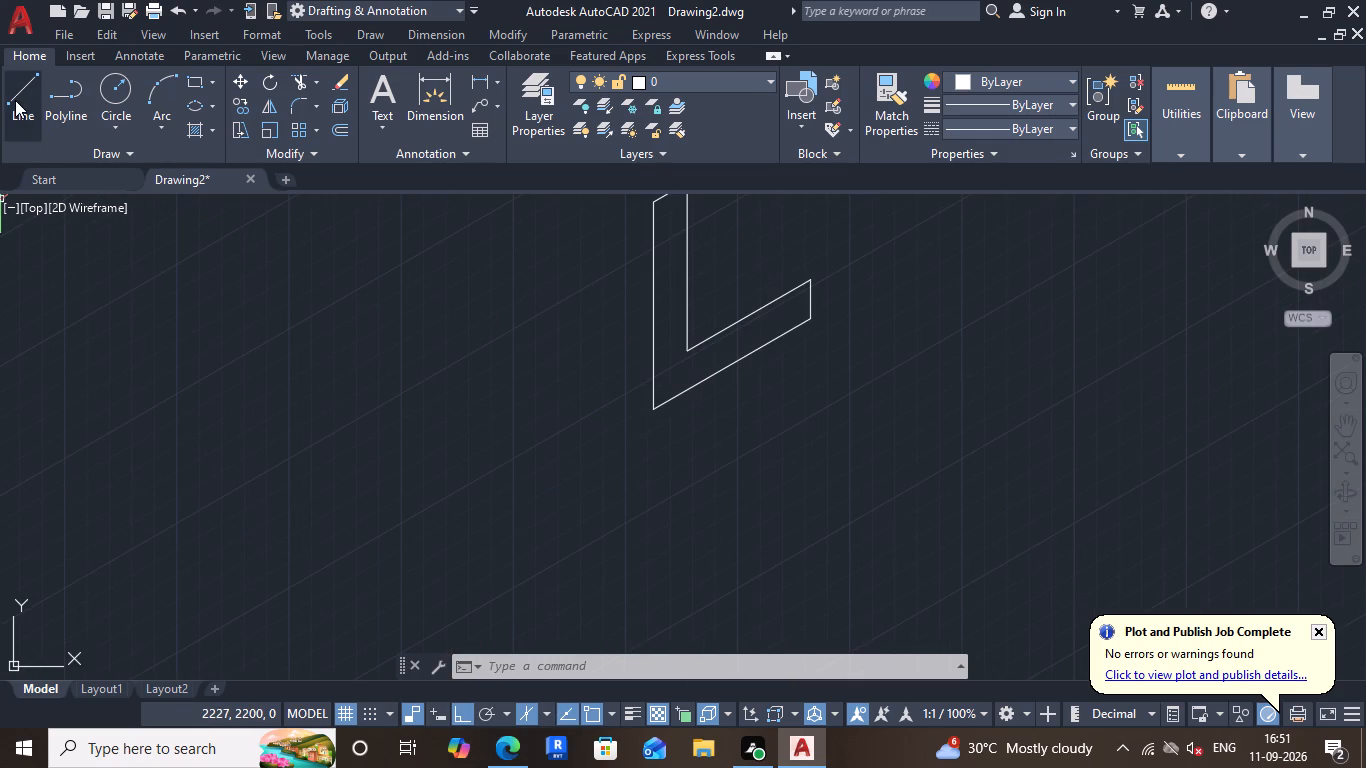
left_click(15, 100)
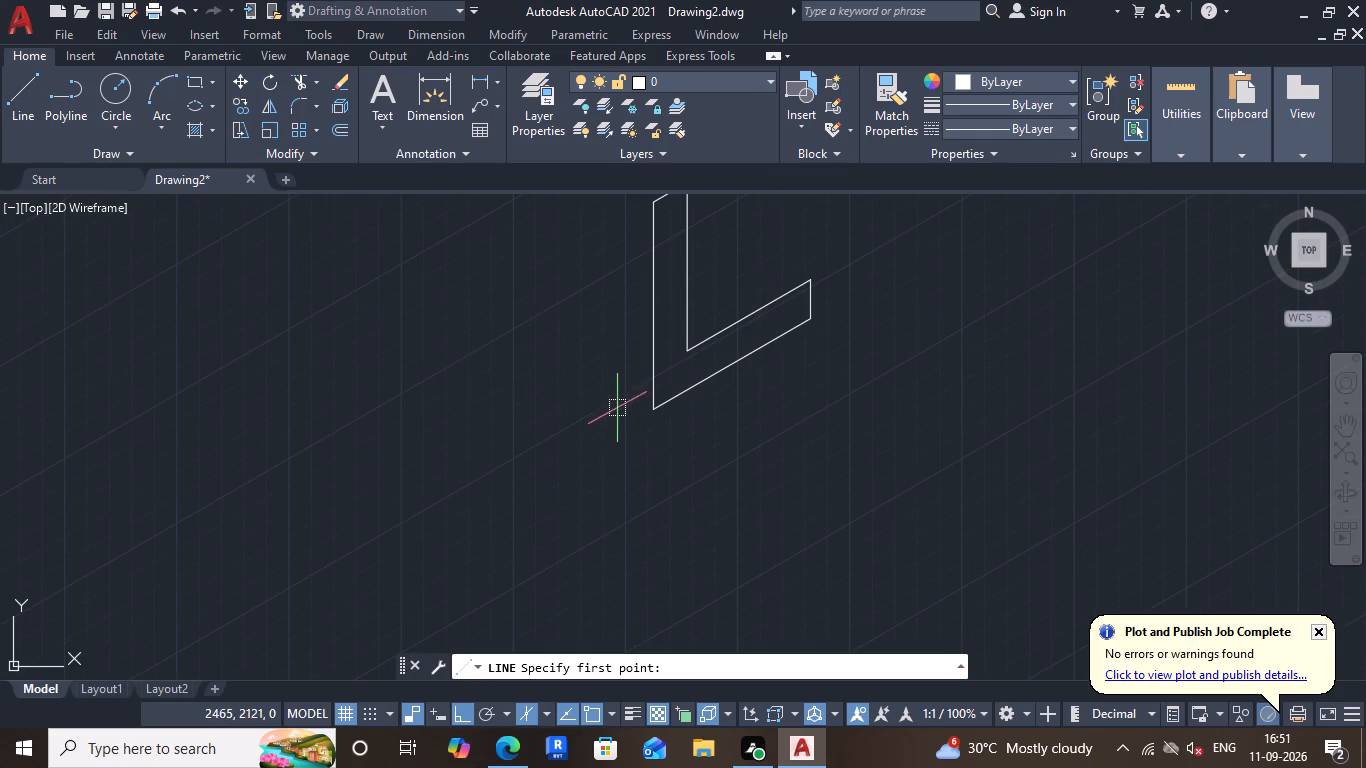
left_click(655, 408)
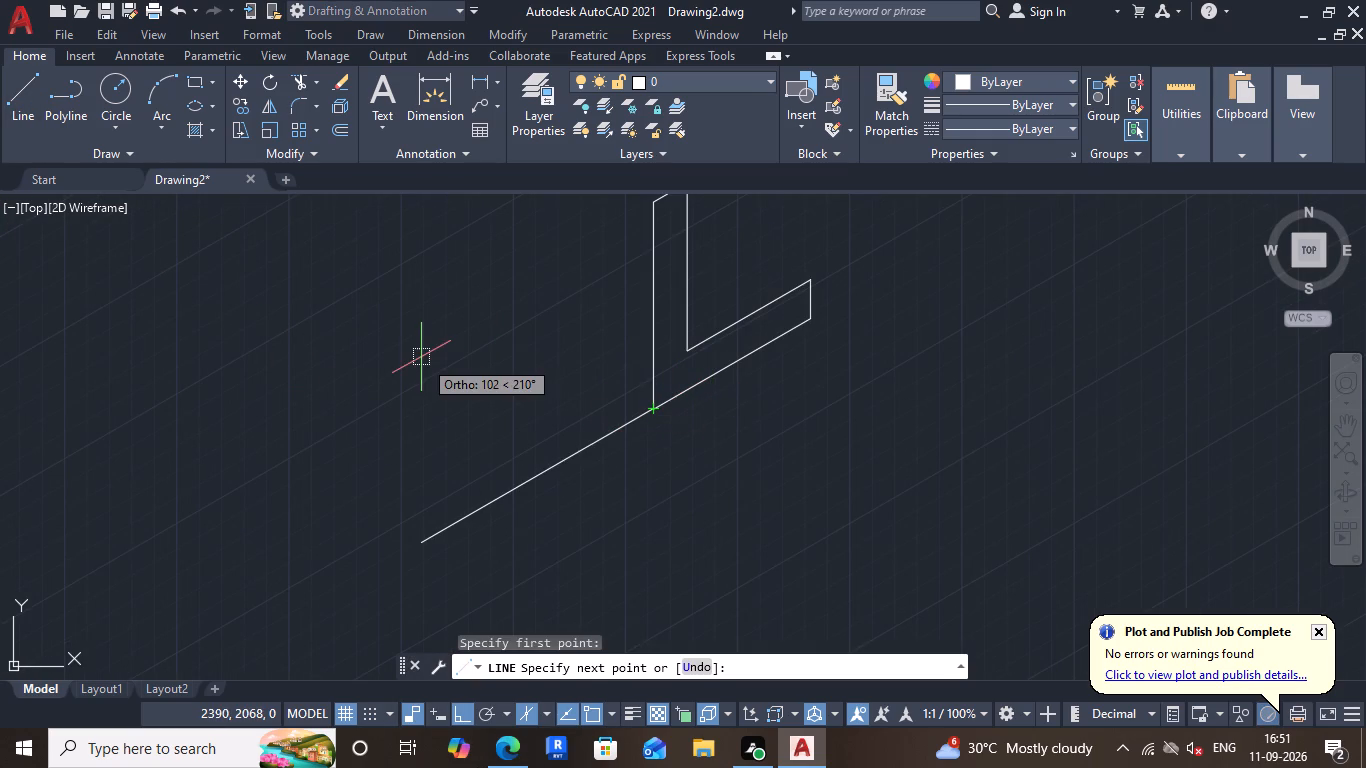
key("F5")
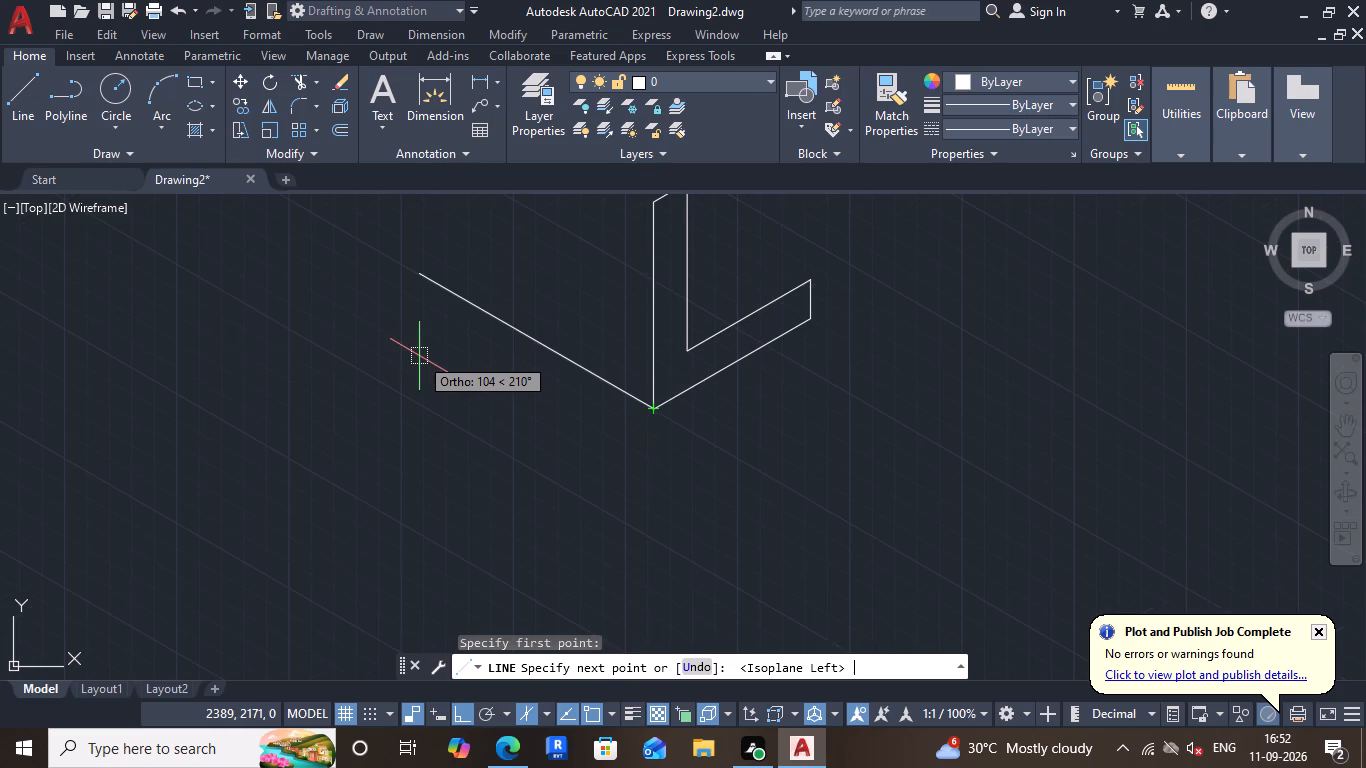
type("60")
key("Return")
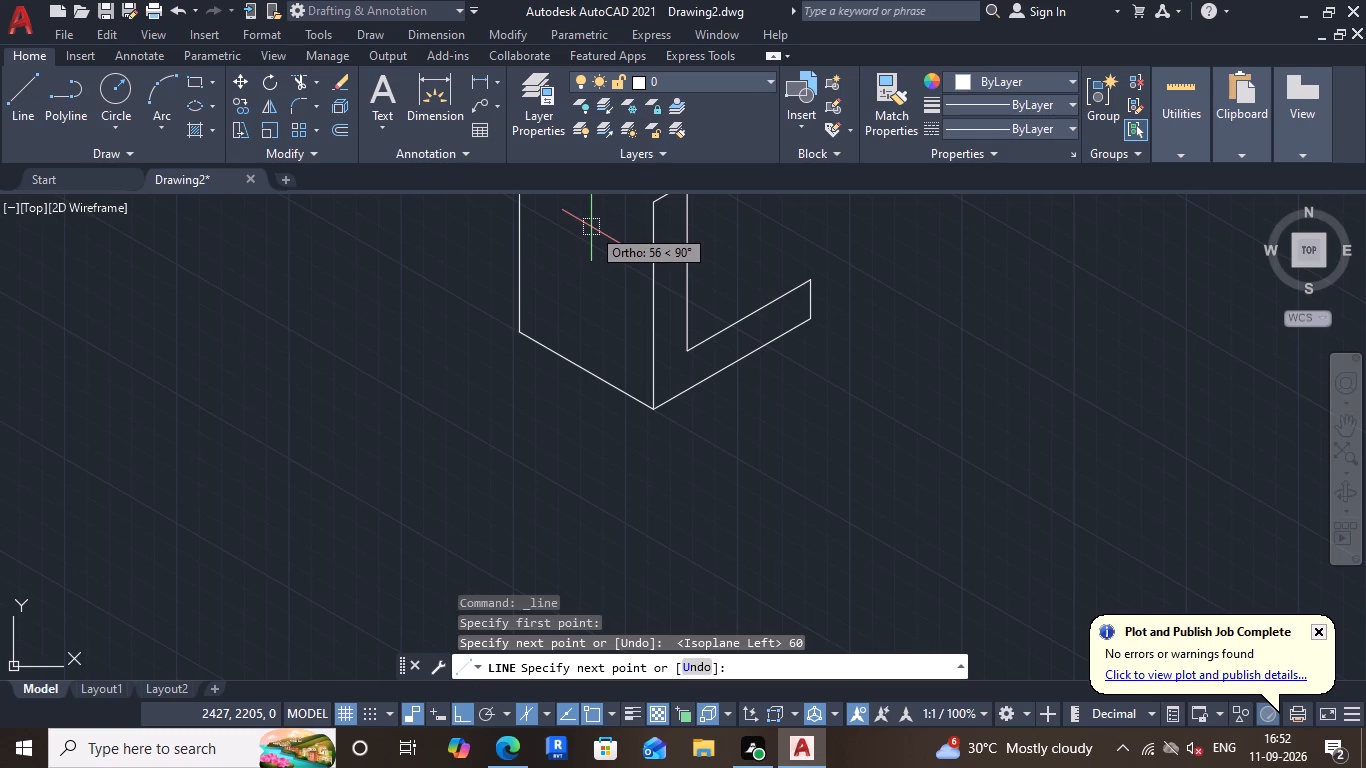
middle_click_drag(591, 227, 565, 319)
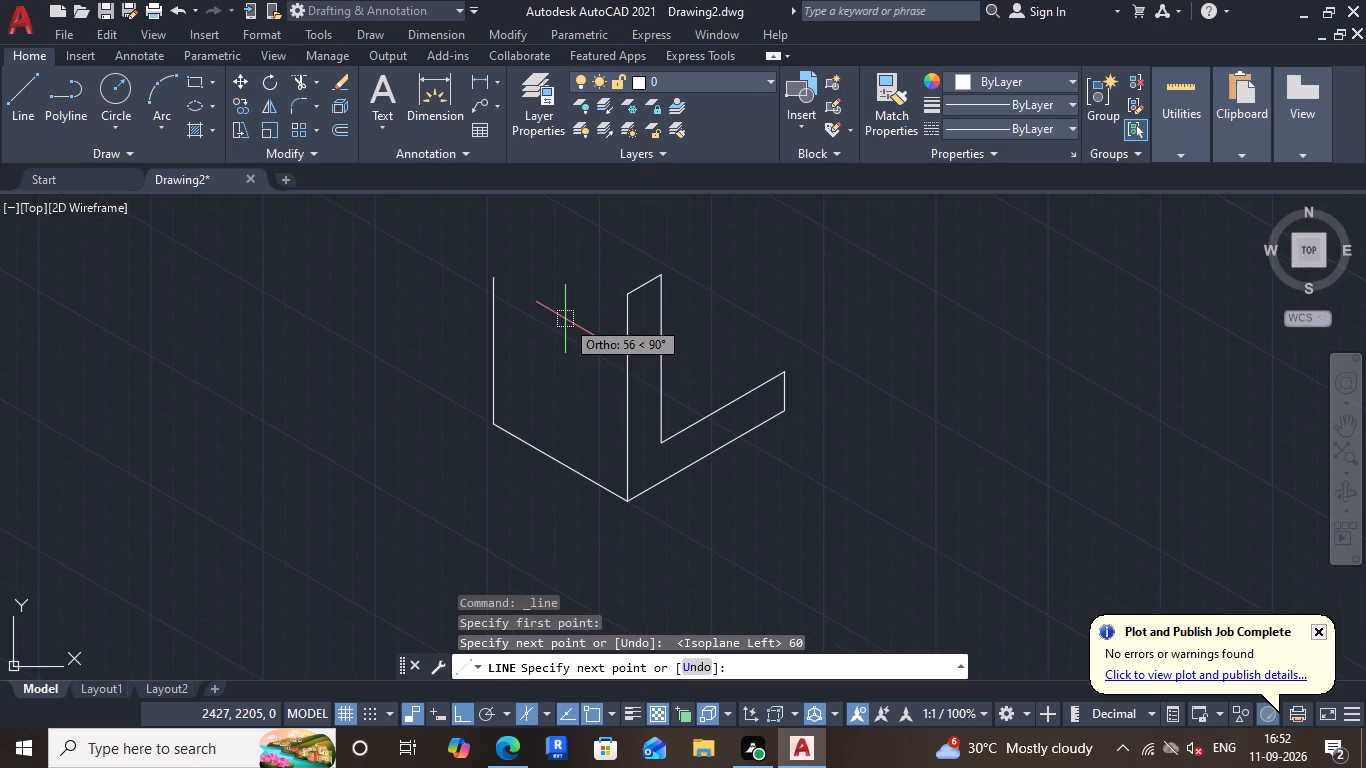
key("Escape")
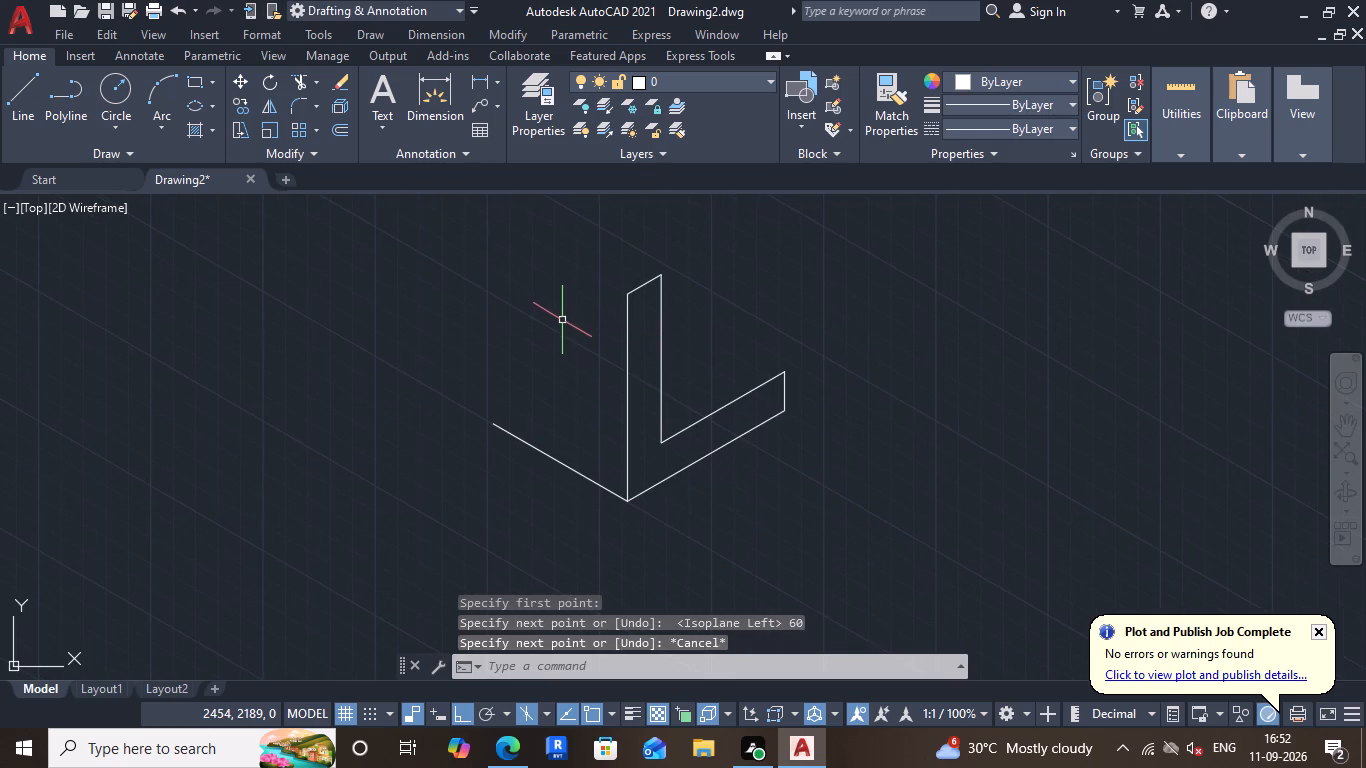
Outline the upright's top face: 60 mm at 150° from its inner top corner, 15 mm at 210° on the top isoplane, and back to its outer top corner.
left_click(28, 100)
middle_click_drag(509, 217, 515, 273)
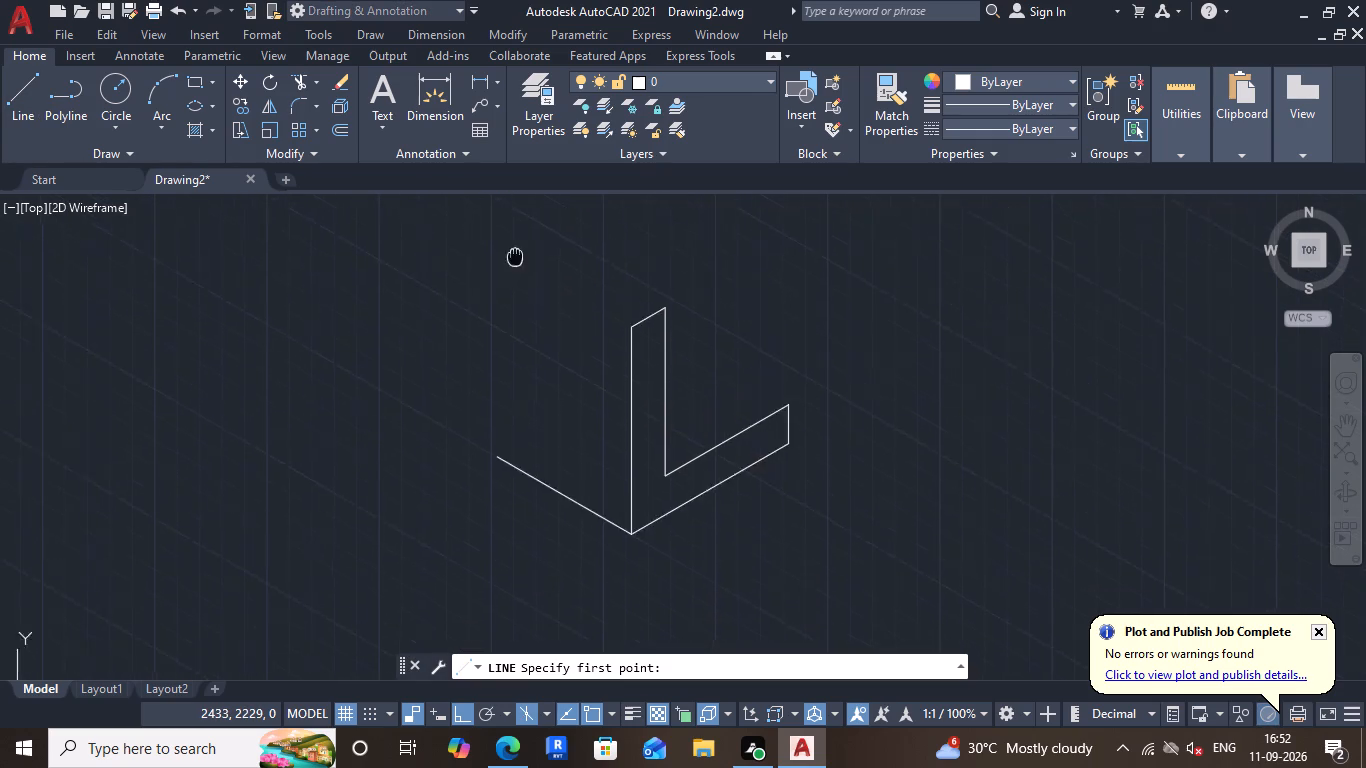
middle_click_drag(515, 273, 488, 389)
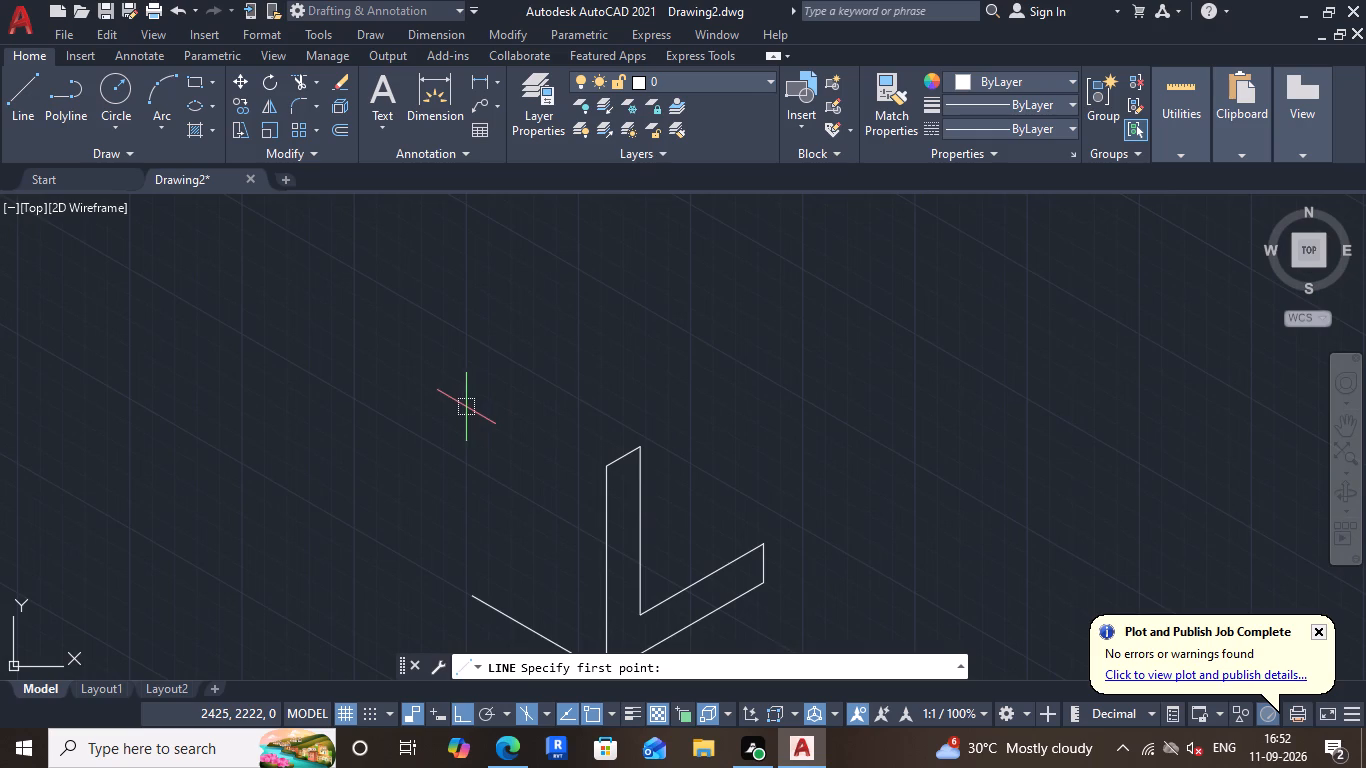
middle_click_drag(442, 413, 387, 544)
middle_click_drag(428, 506, 413, 424)
scroll(413, 424, "up", 1)
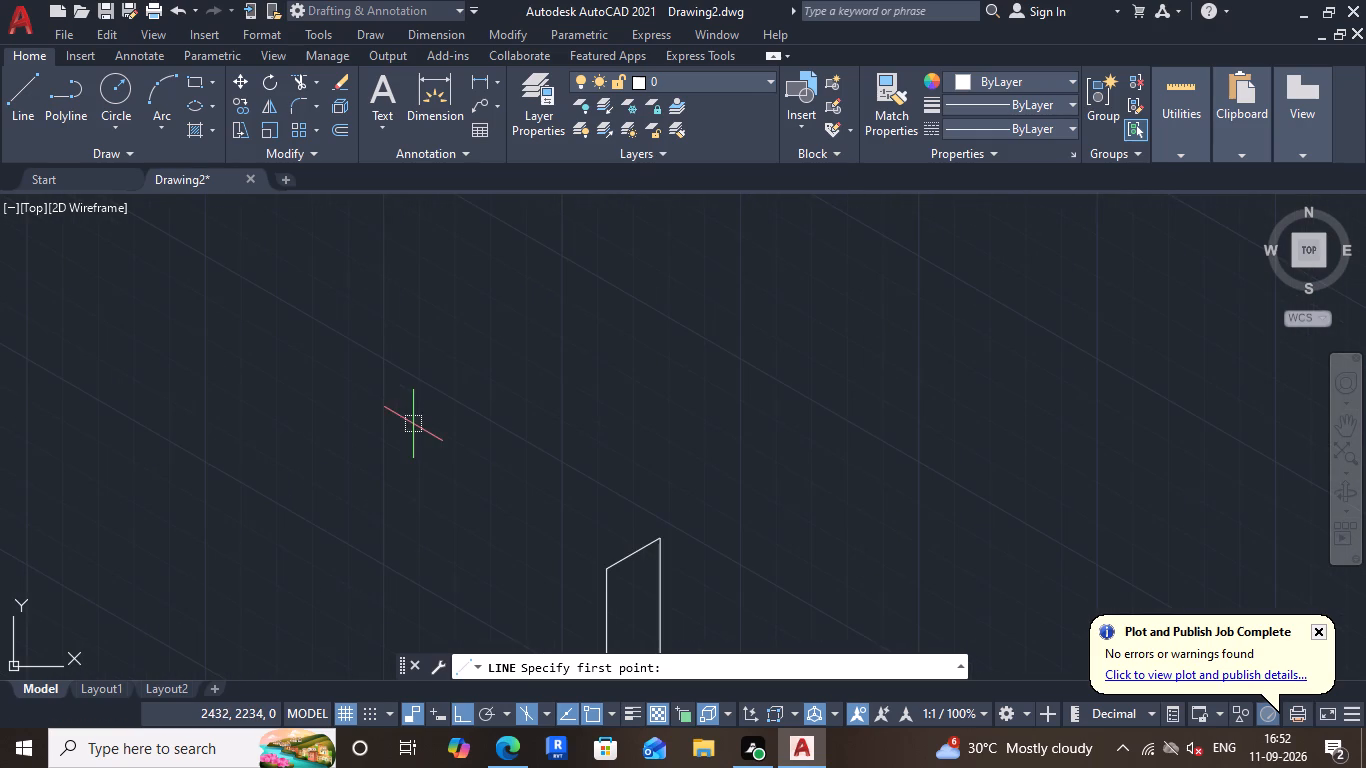
middle_click_drag(498, 377, 354, 306)
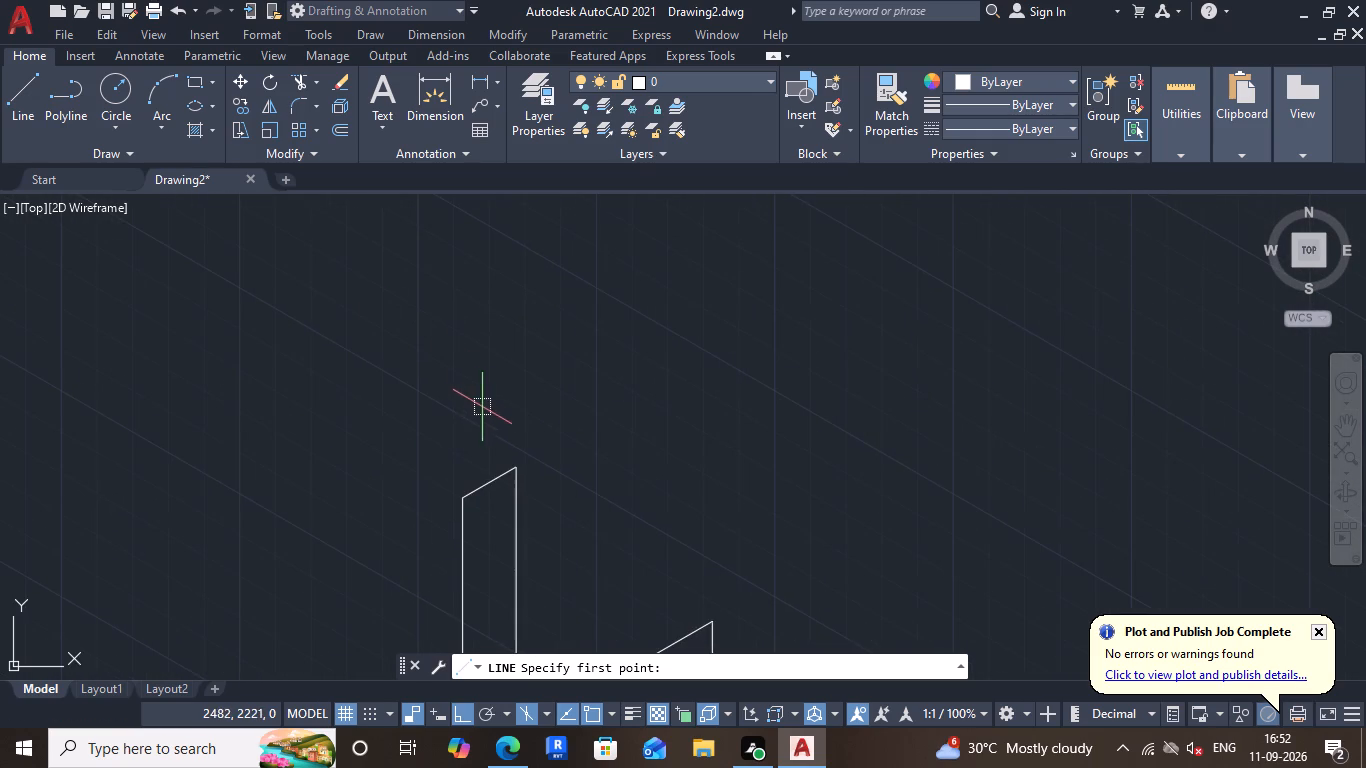
scroll(499, 481, "down", 2)
scroll(511, 468, "up", 3)
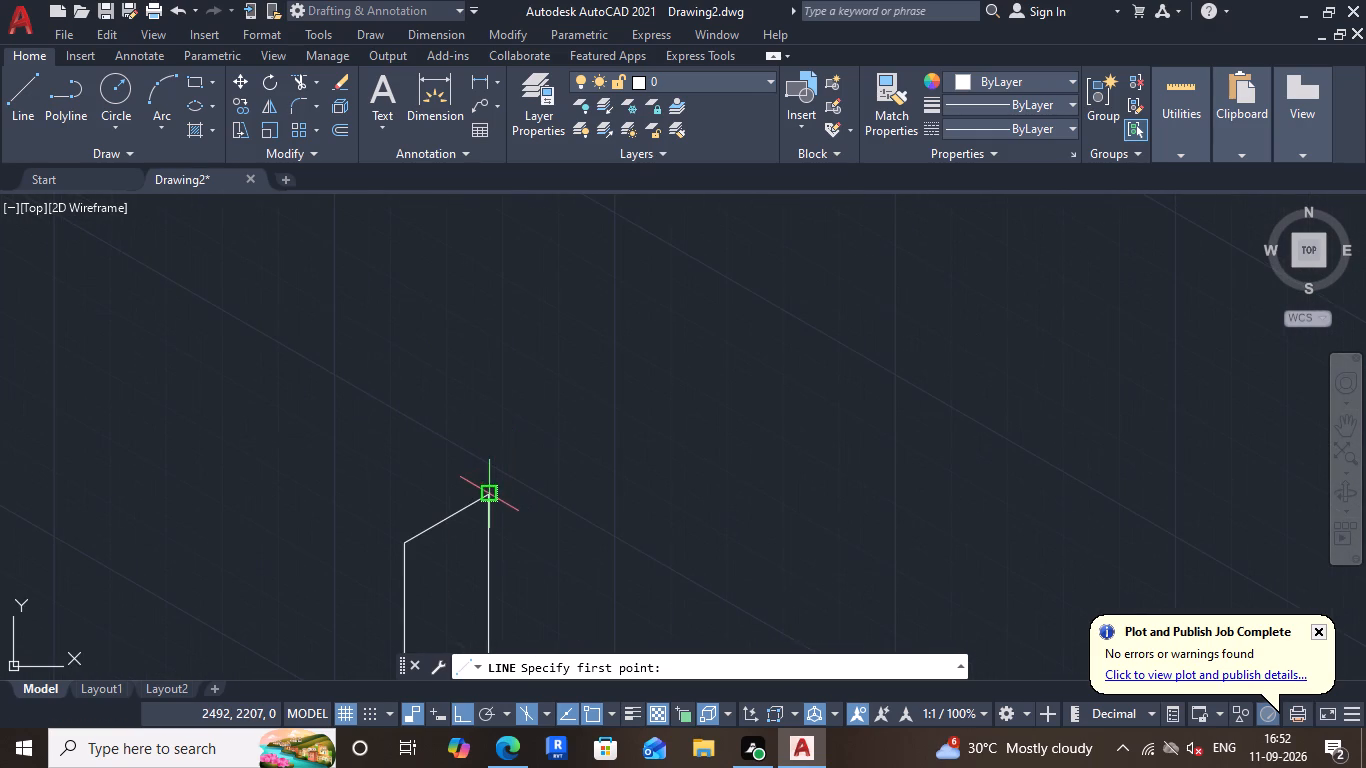
left_click(492, 496)
type("60")
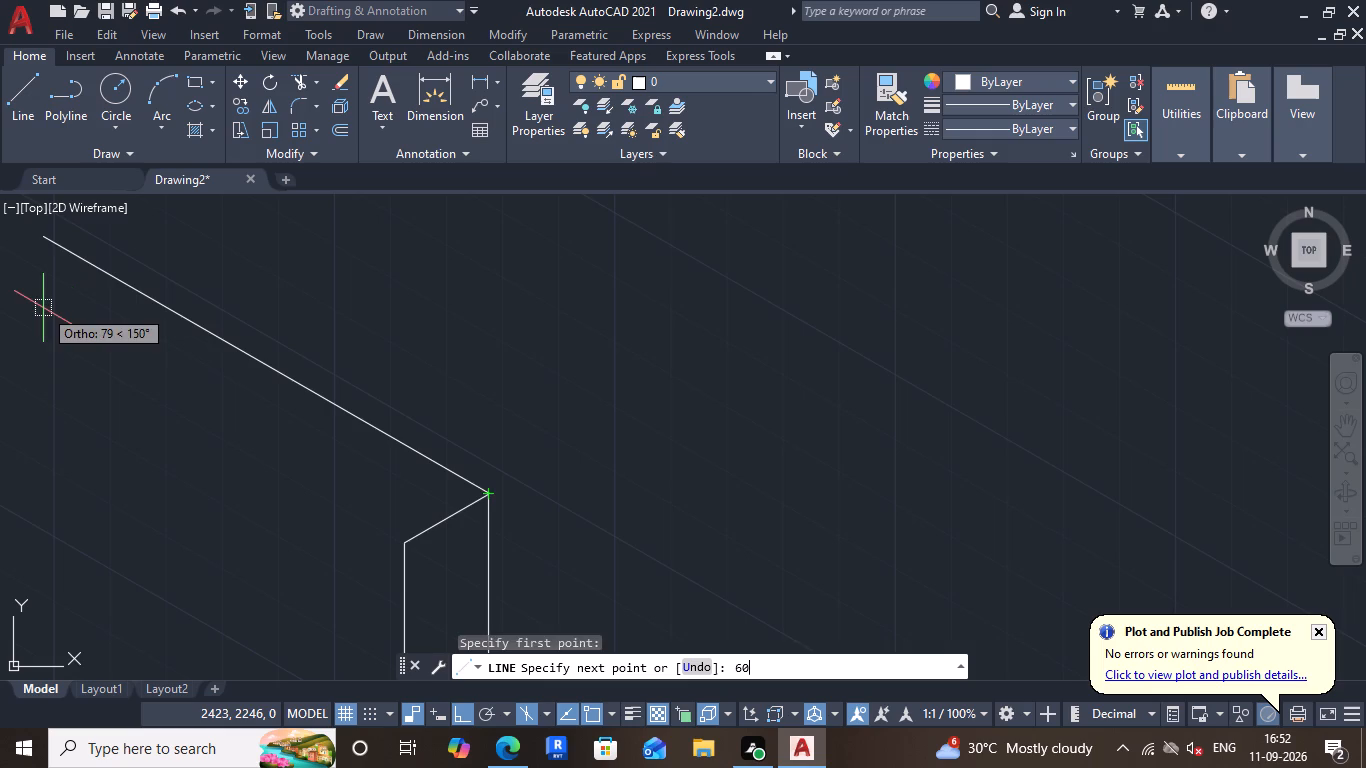
key("Return")
key("F5")
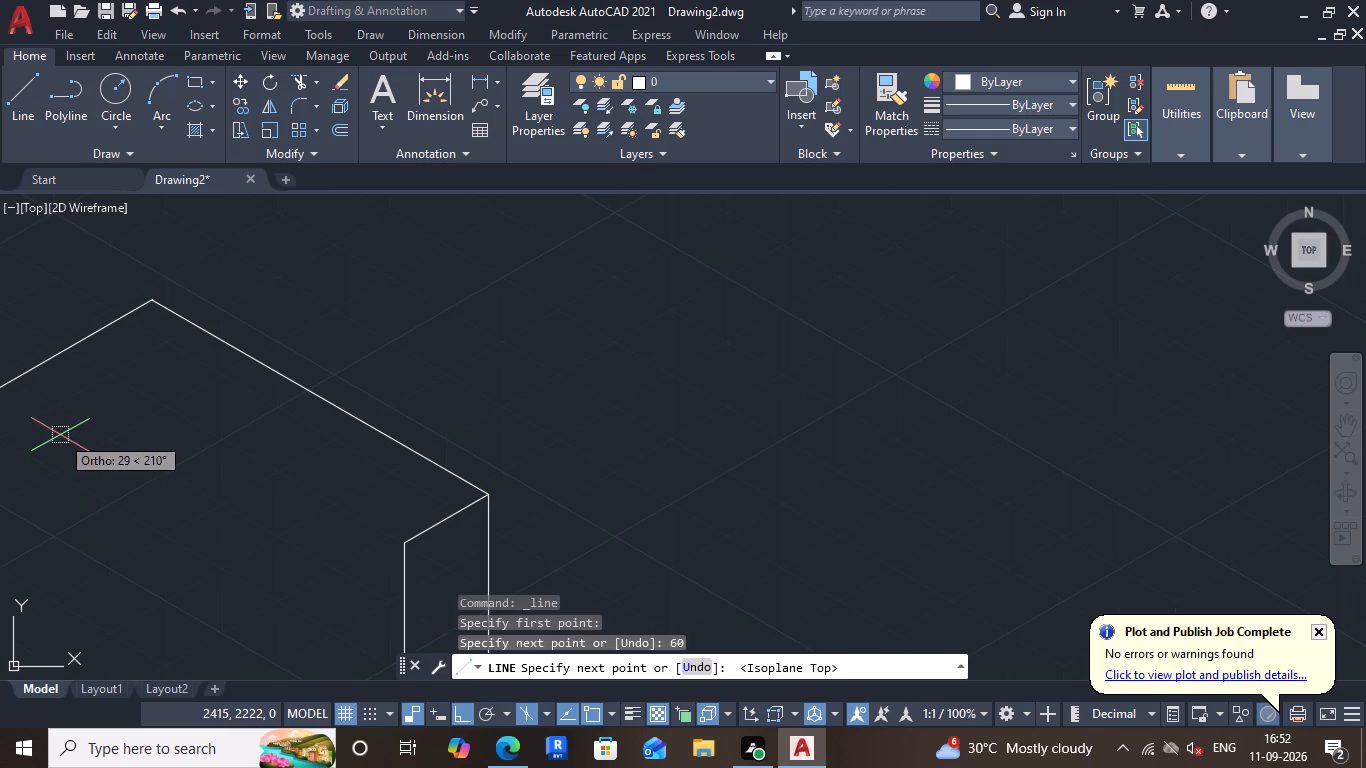
type("15")
key("Return")
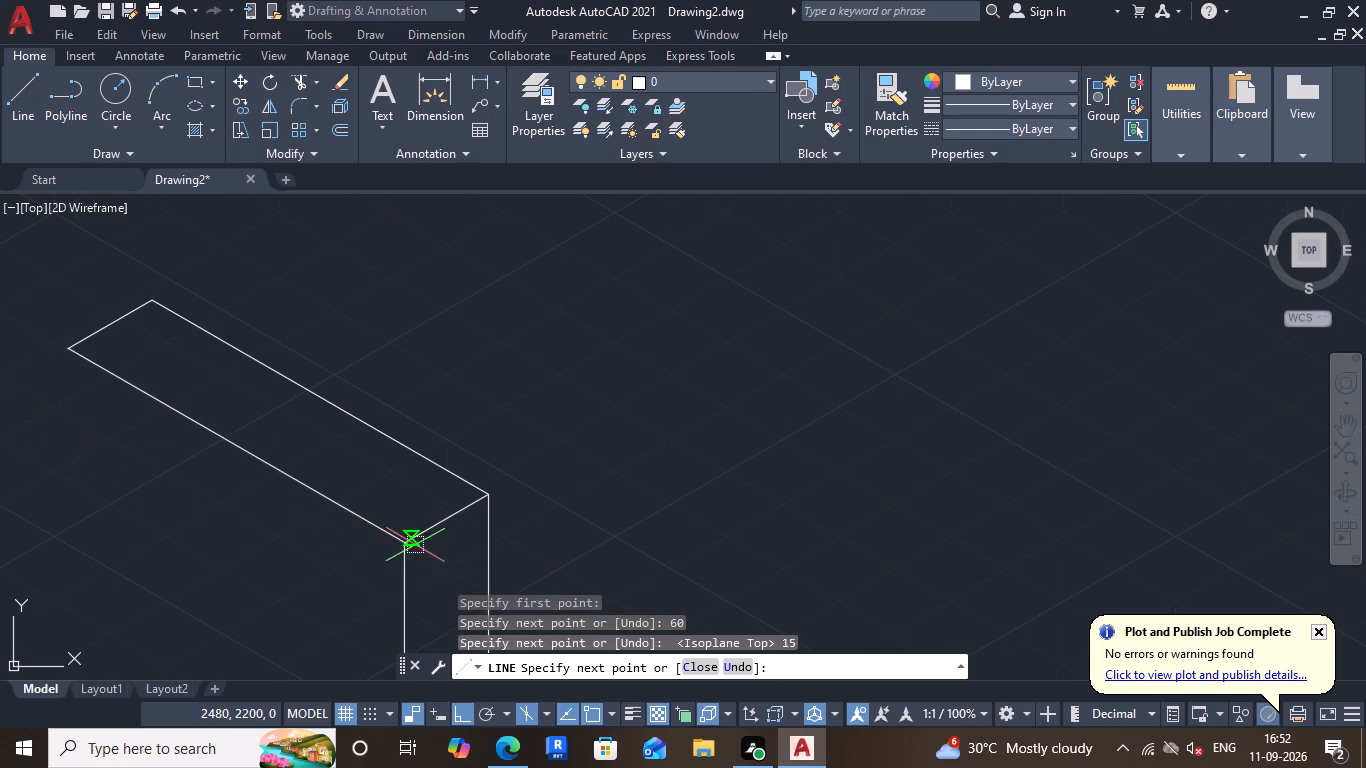
left_click(411, 542)
key("Escape")
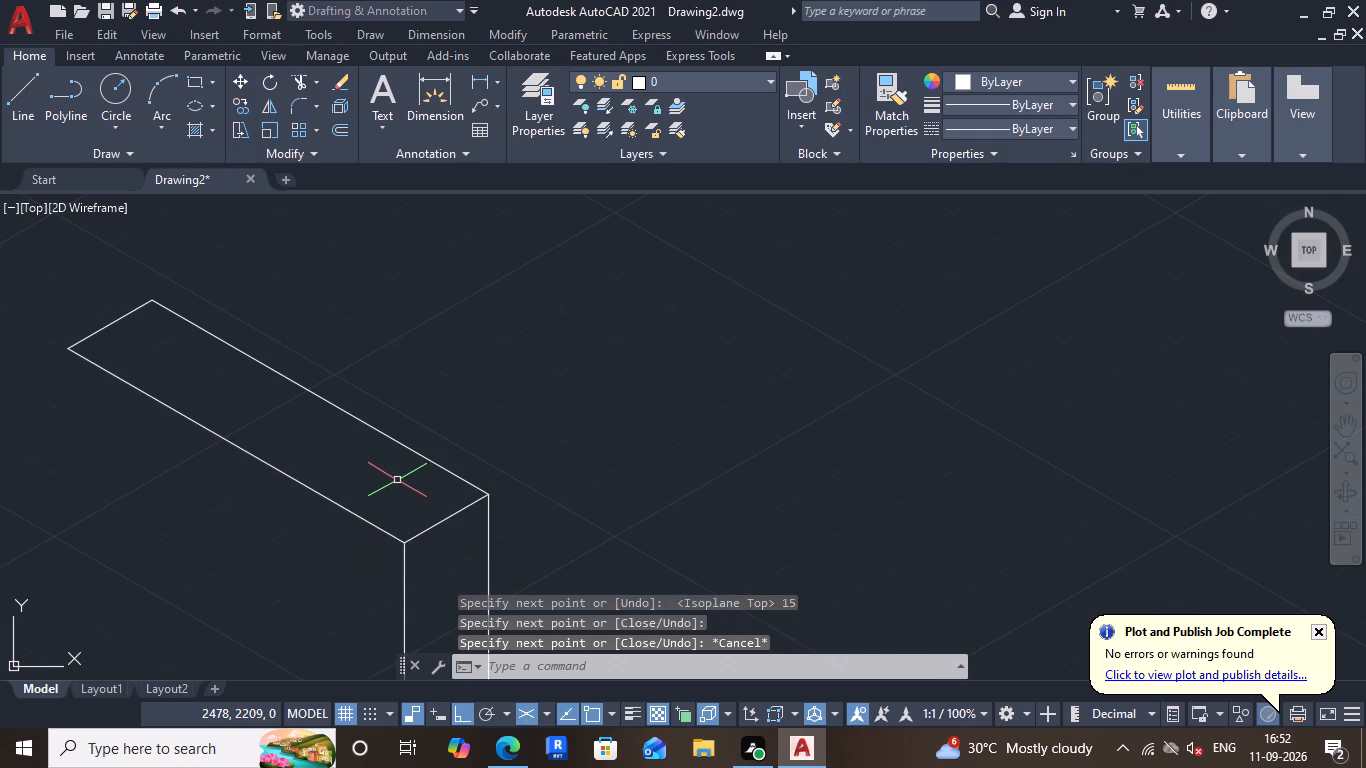
Draw a left-isoplane isocircle centred on the midpoint of the top face's inner 60 mm edge, with its radius reaching that edge's end.
scroll(357, 482, "down", 2)
middle_click_drag(294, 465, 364, 417)
scroll(401, 439, "up", 1)
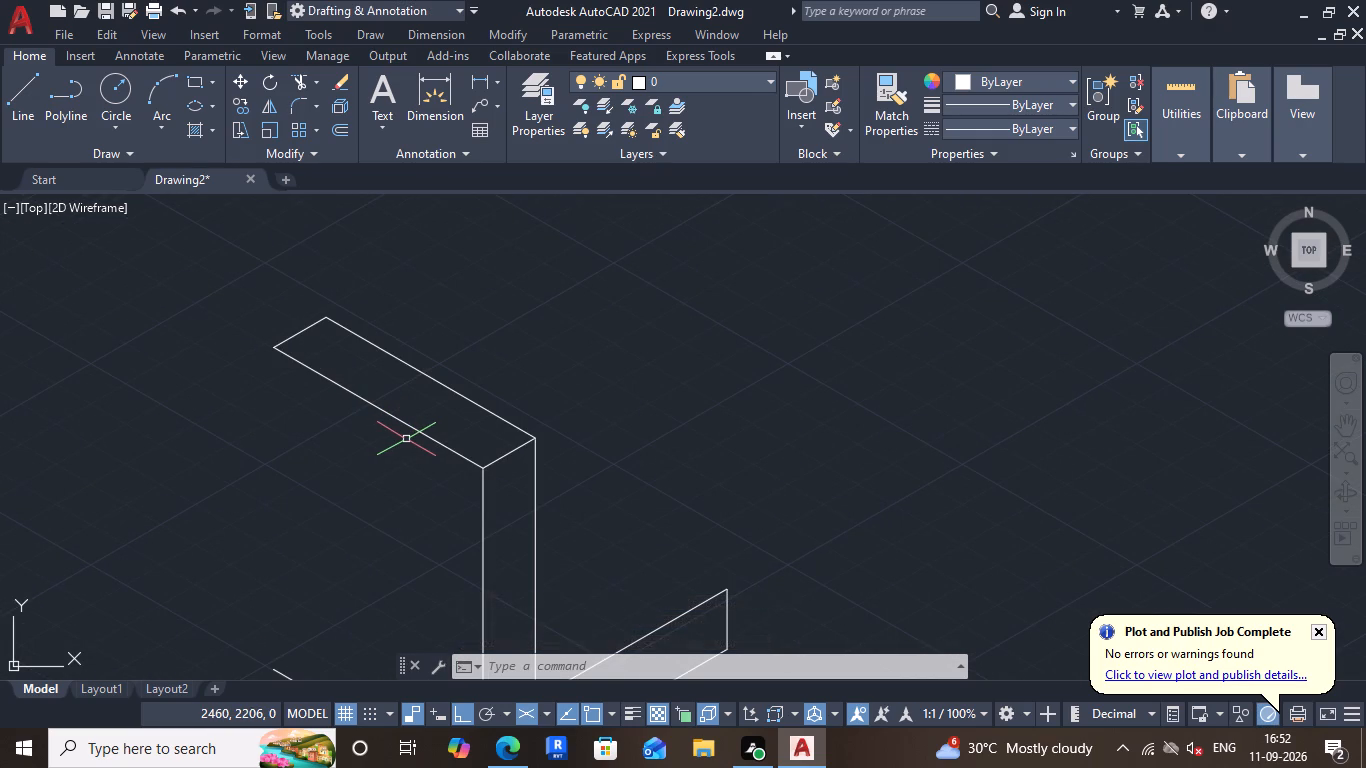
left_click(205, 107)
left_click(217, 114)
left_click(258, 181)
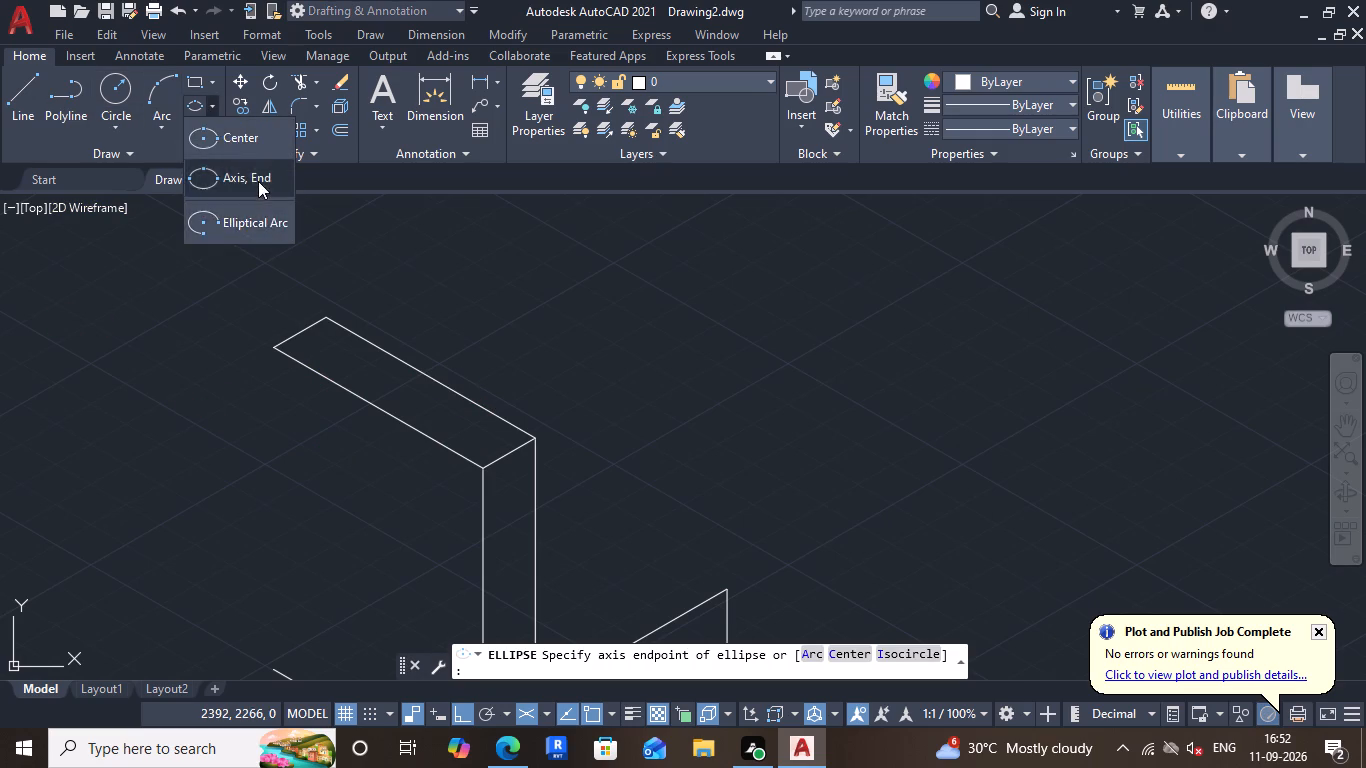
left_click(903, 655)
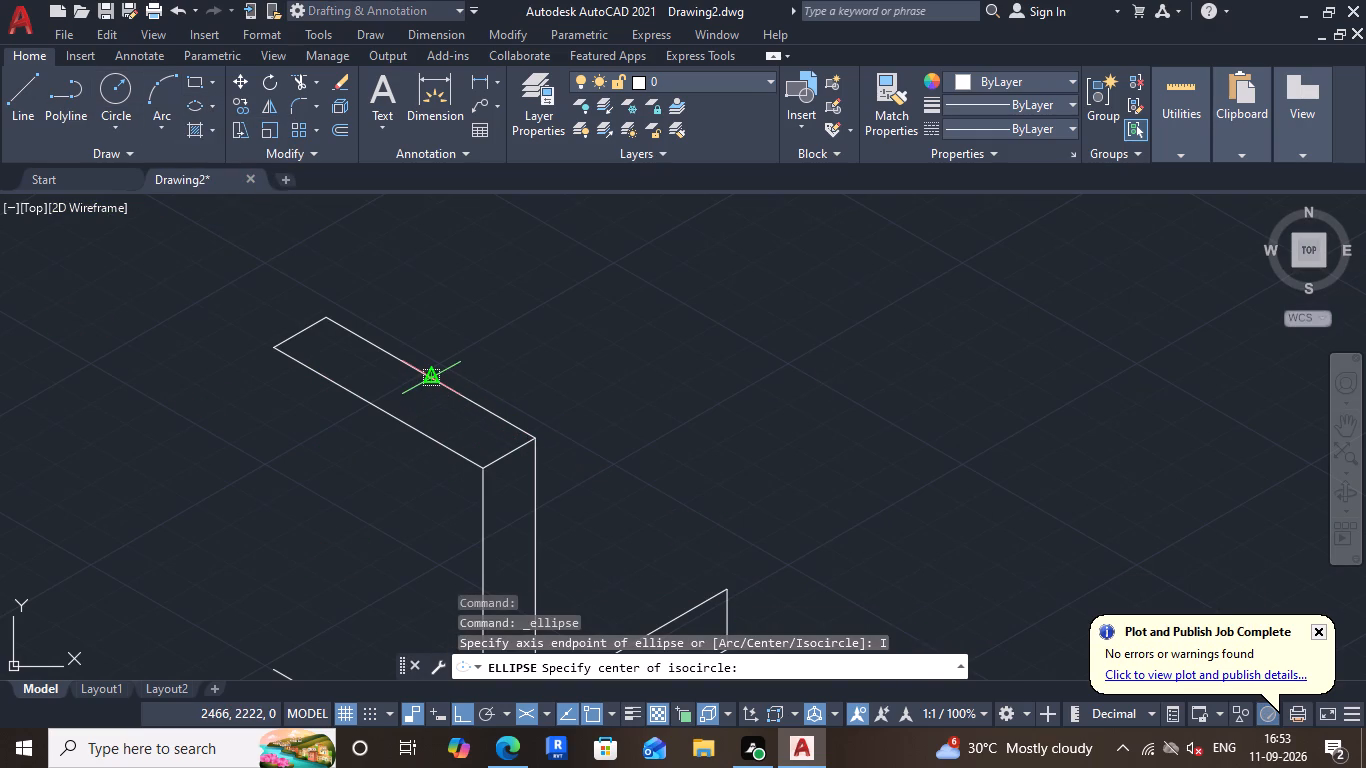
left_click(424, 377)
key("F5")
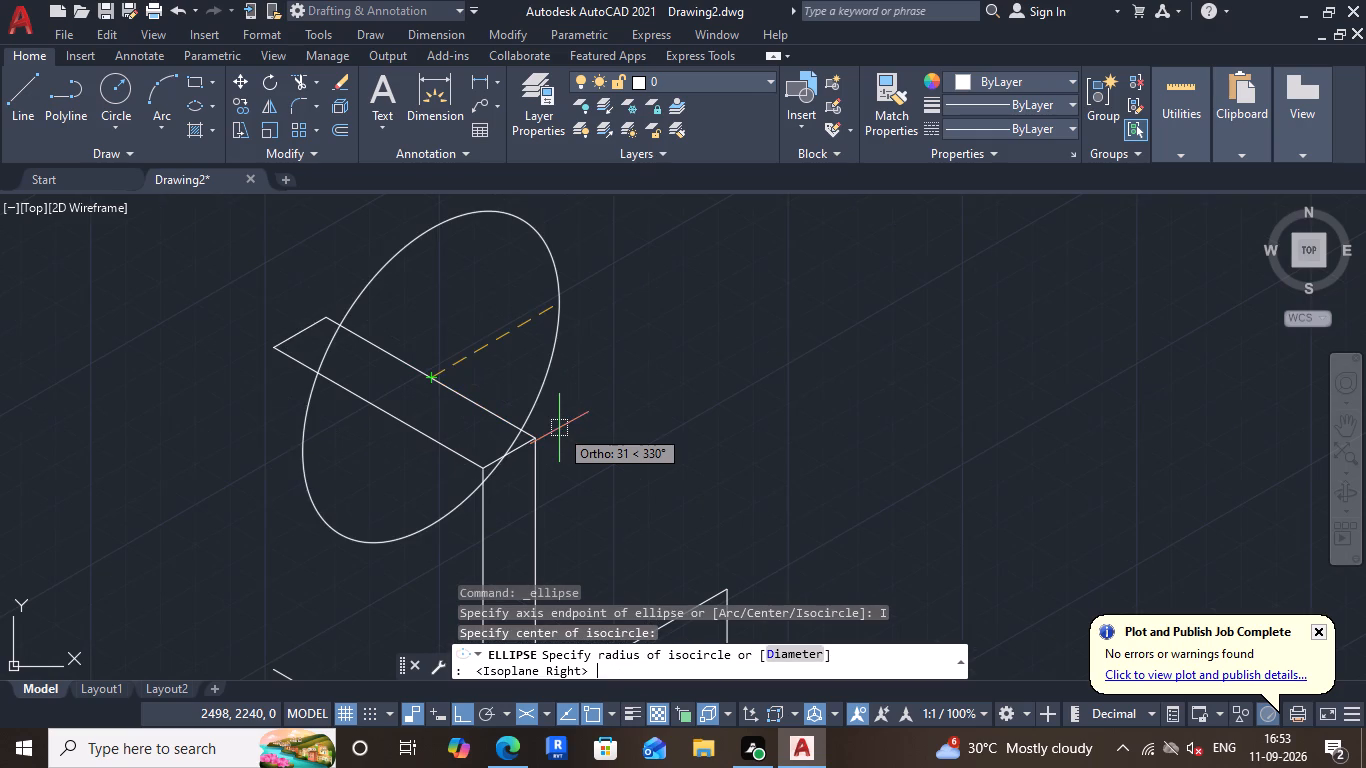
key("F5")
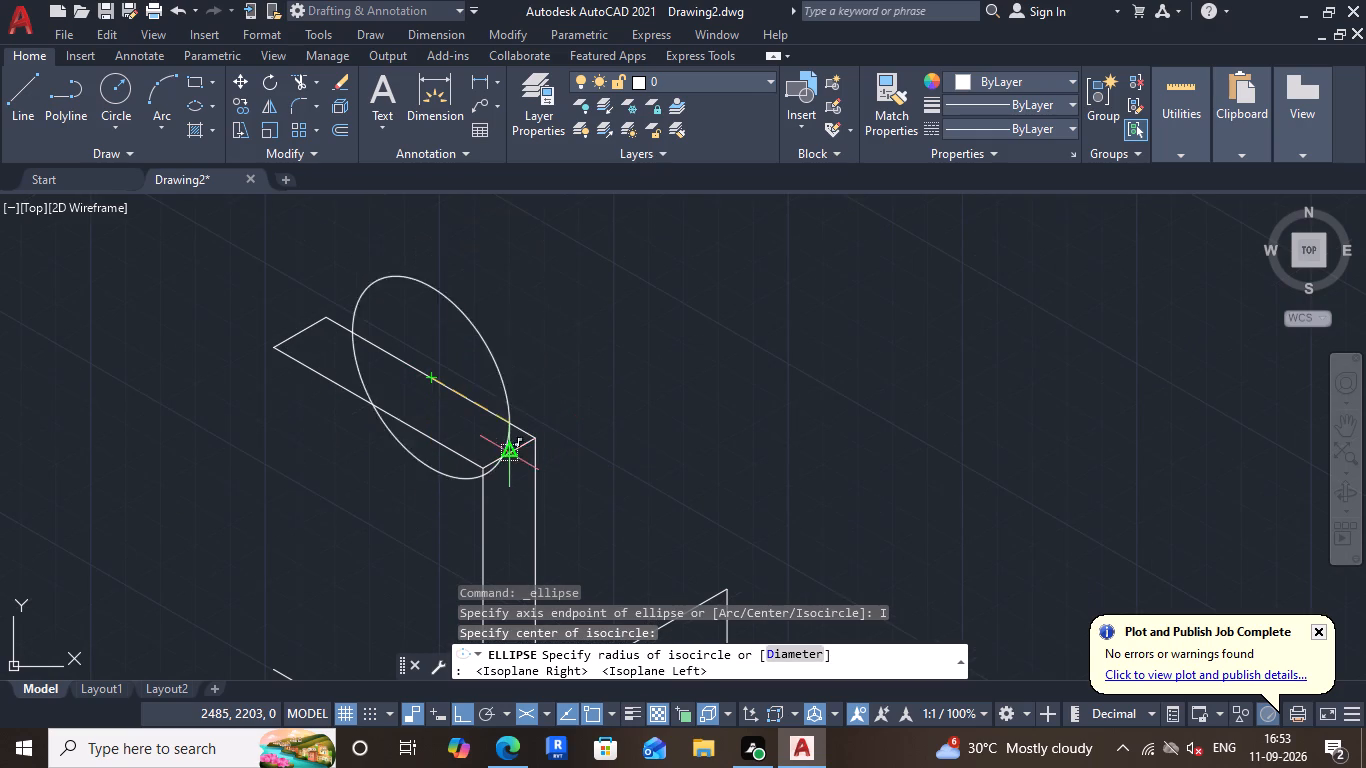
left_click(537, 434)
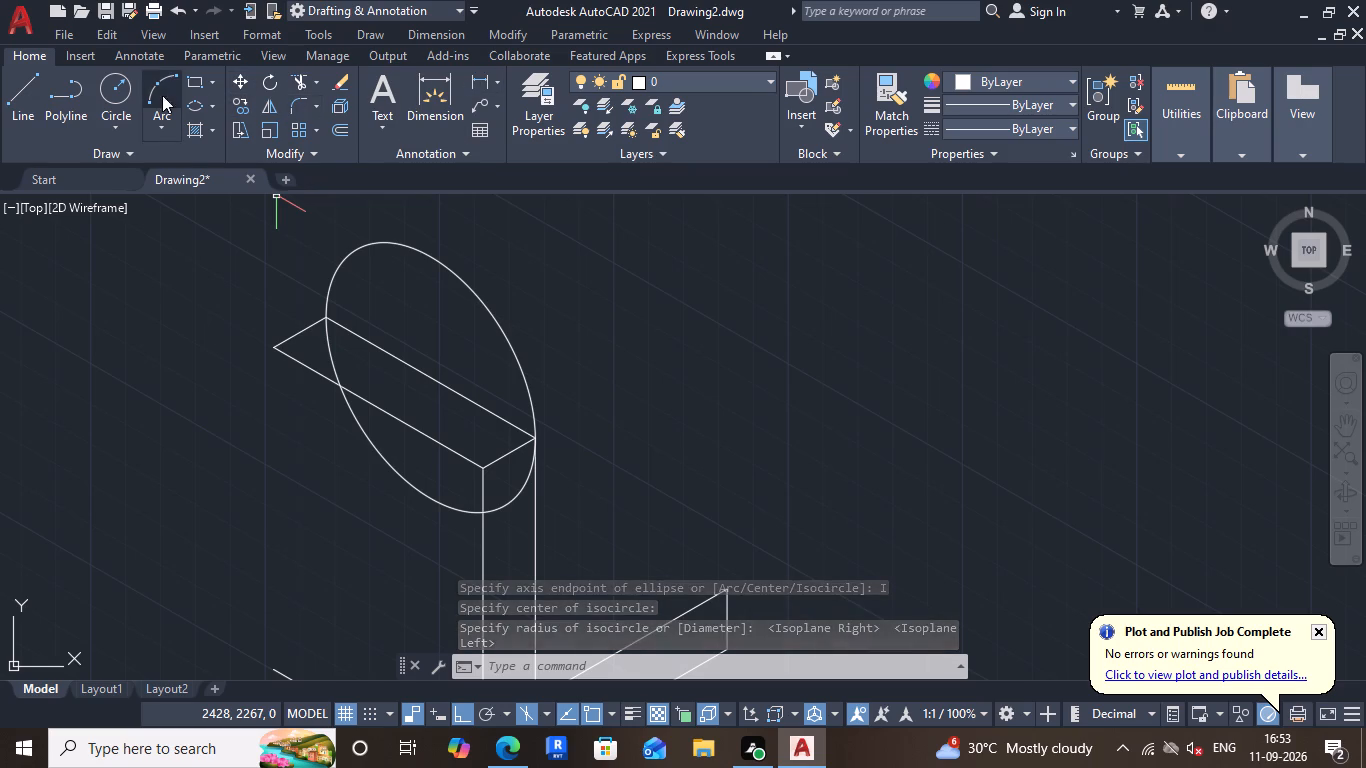
Draw a left-isoplane isocircle centred on the midpoint of the top face's outer 60 mm edge, with its radius reaching that edge's end.
left_click(198, 102)
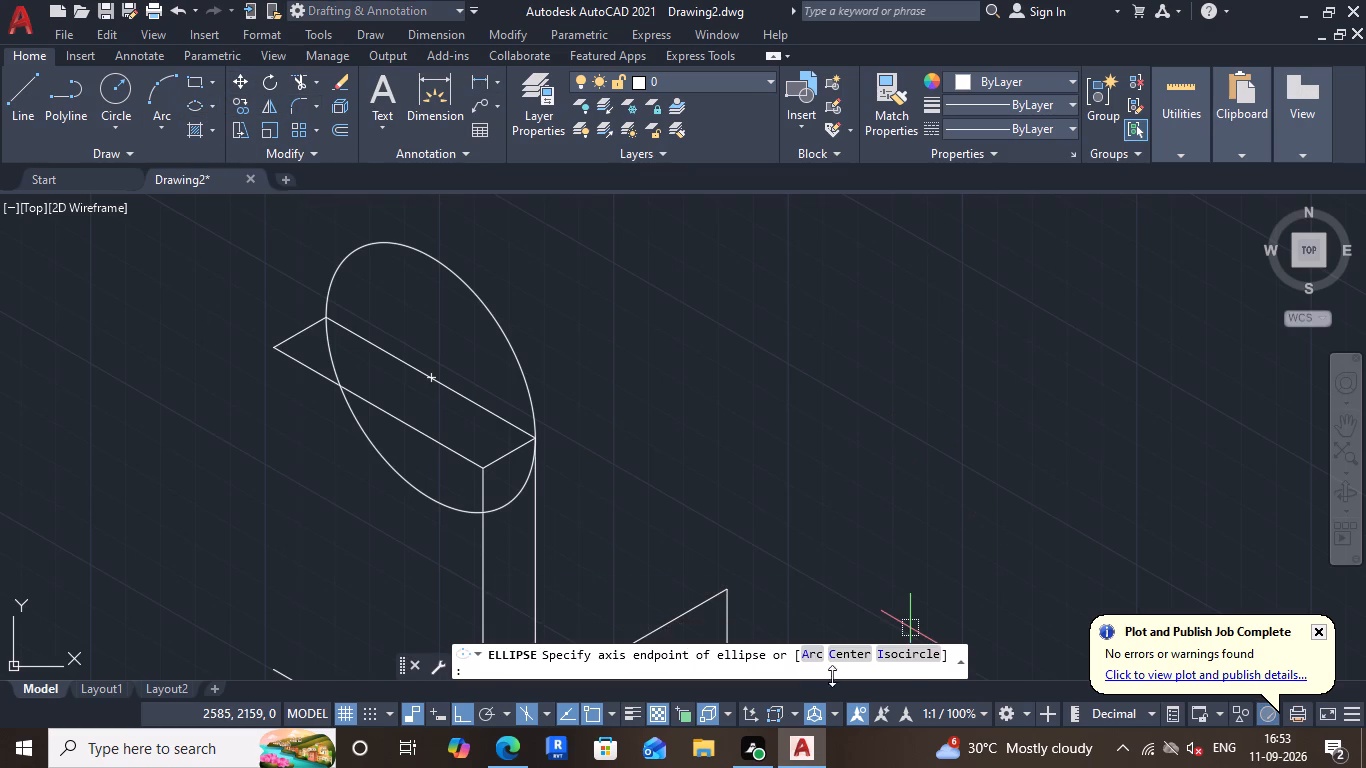
left_click(907, 655)
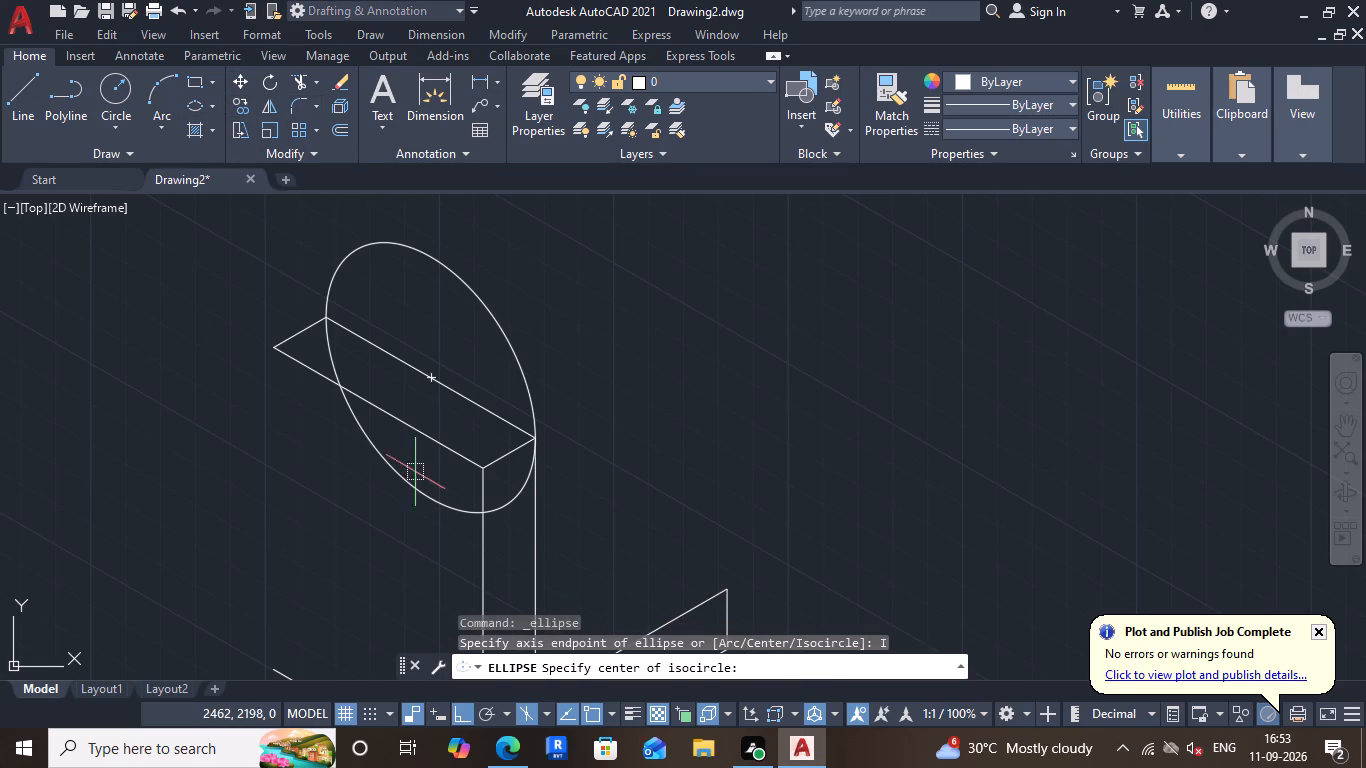
left_click(379, 403)
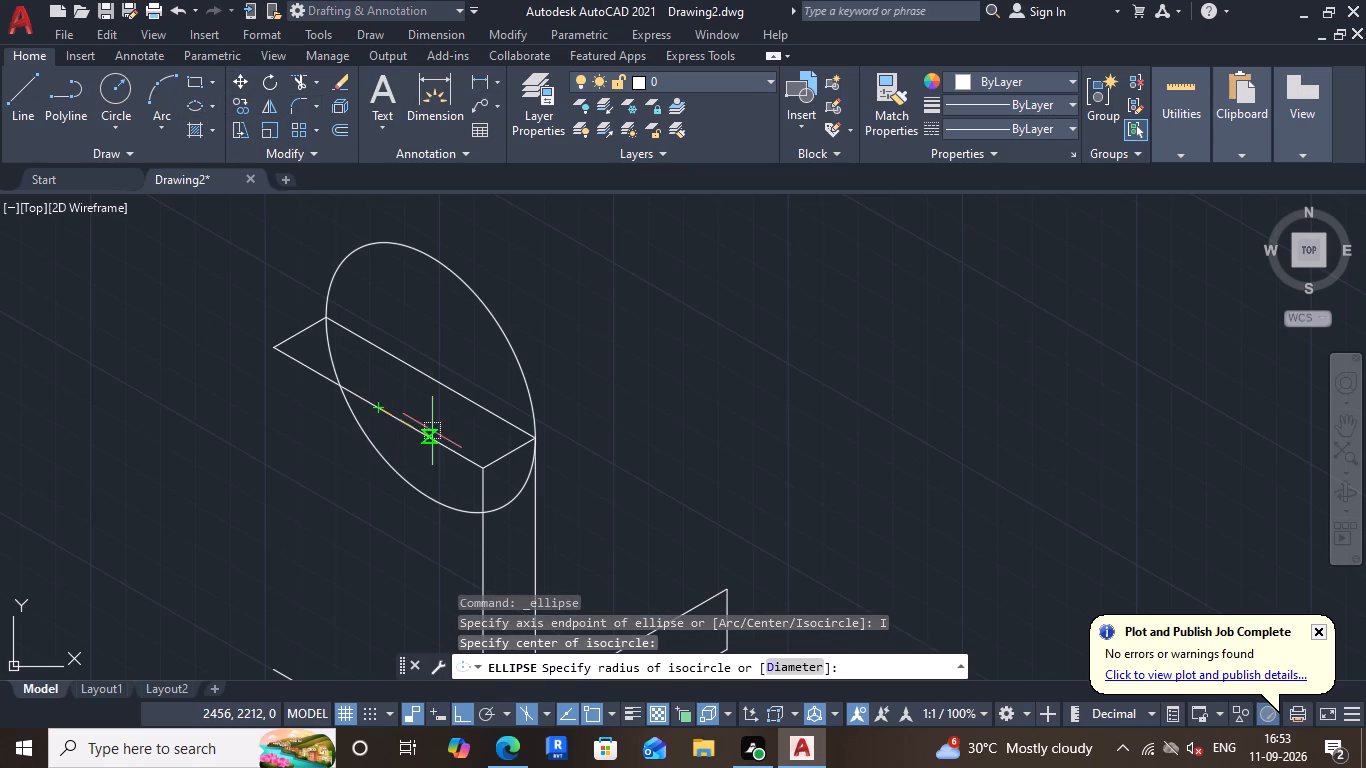
left_click(486, 470)
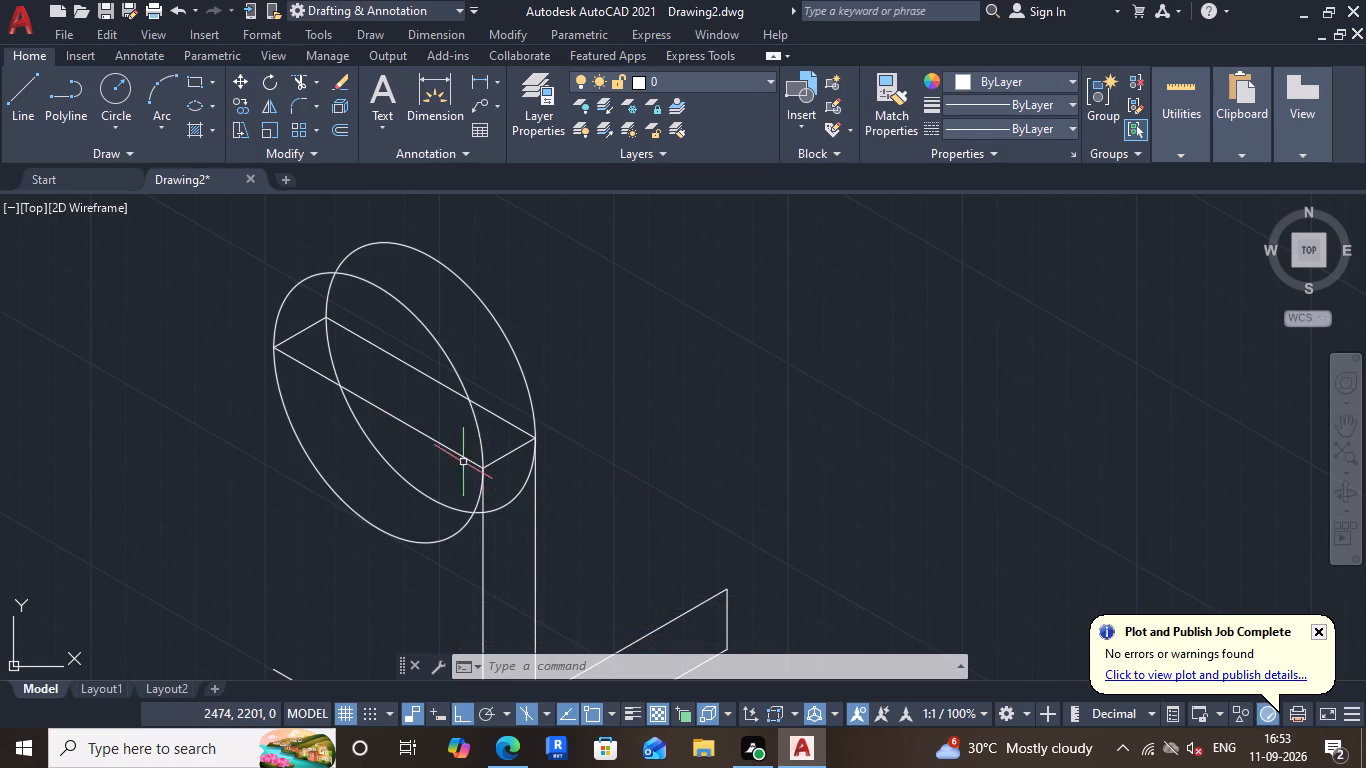
On the top isoplane, draw a 50 mm line at 210° from the L-profile's inner top corner, past its outer top corner.
left_click(33, 86)
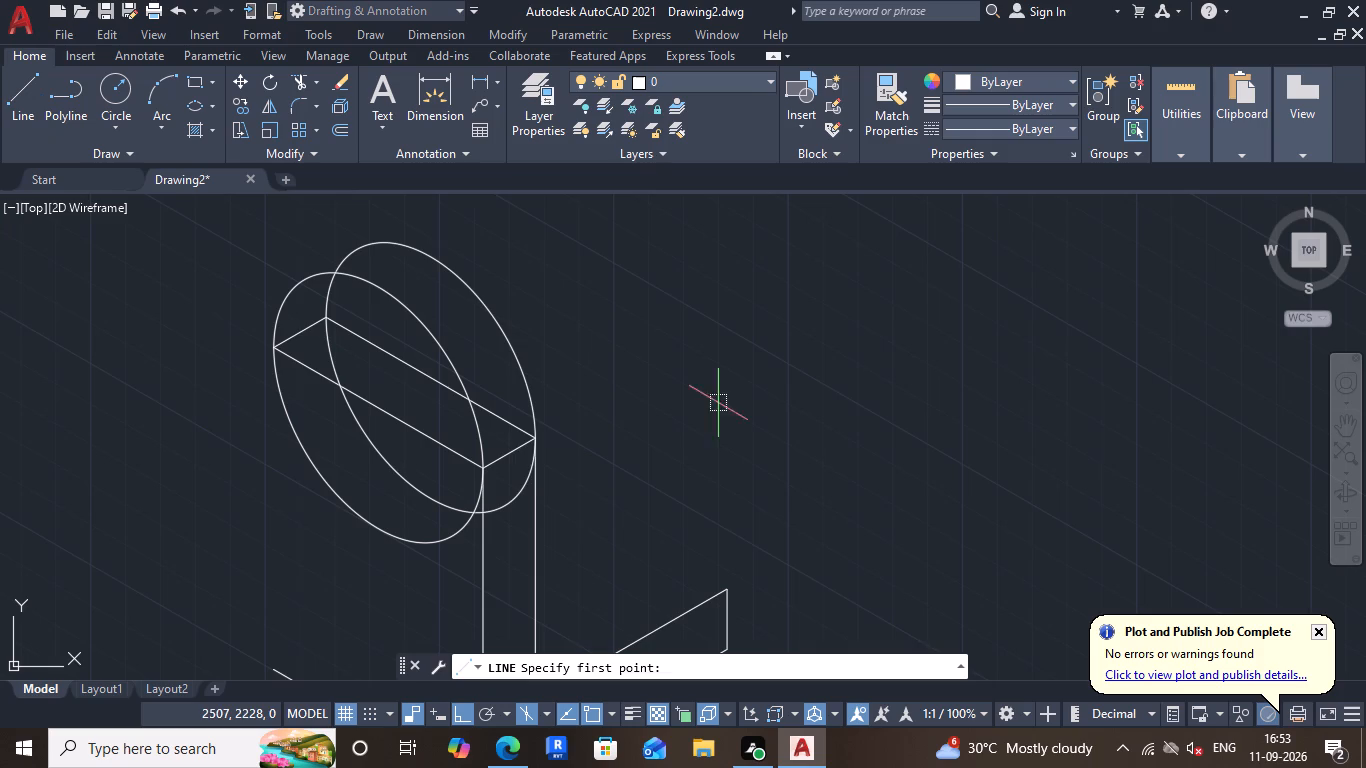
left_click(528, 442)
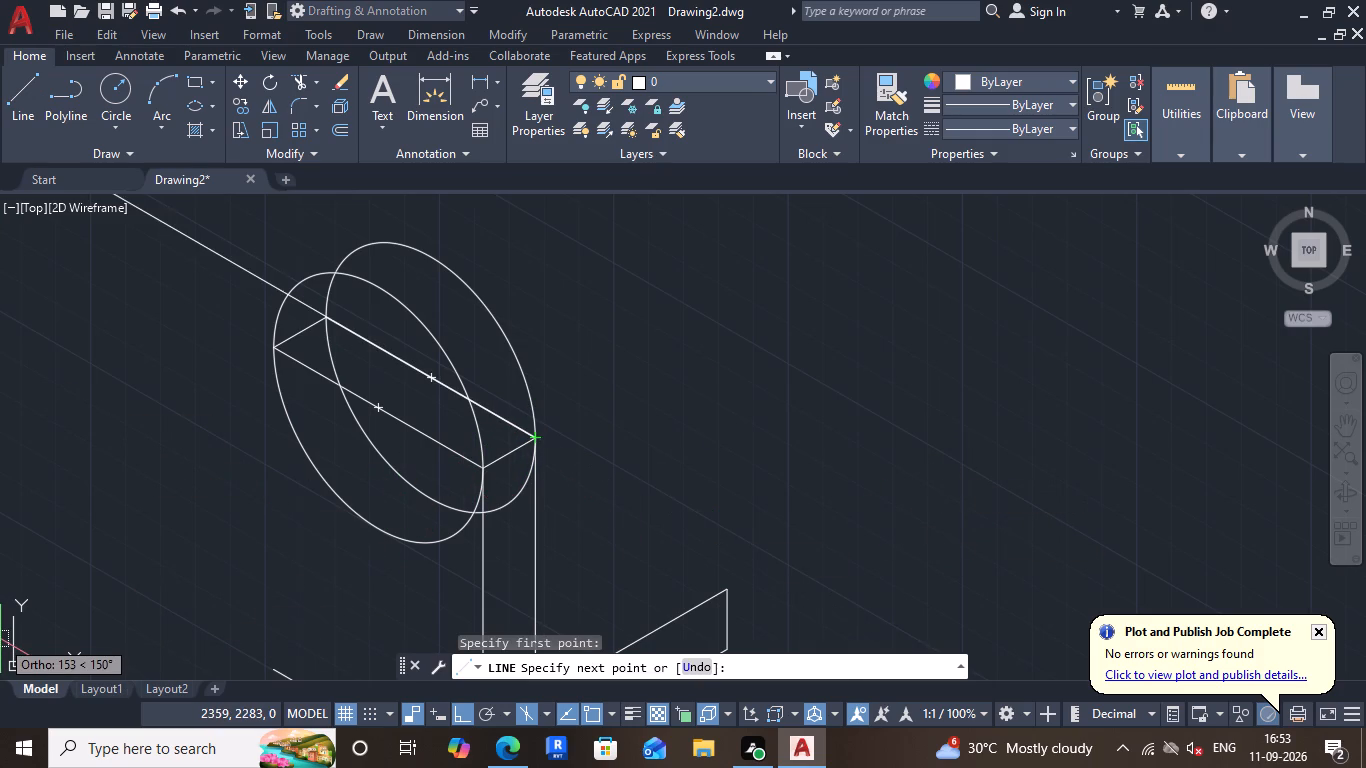
key("F5")
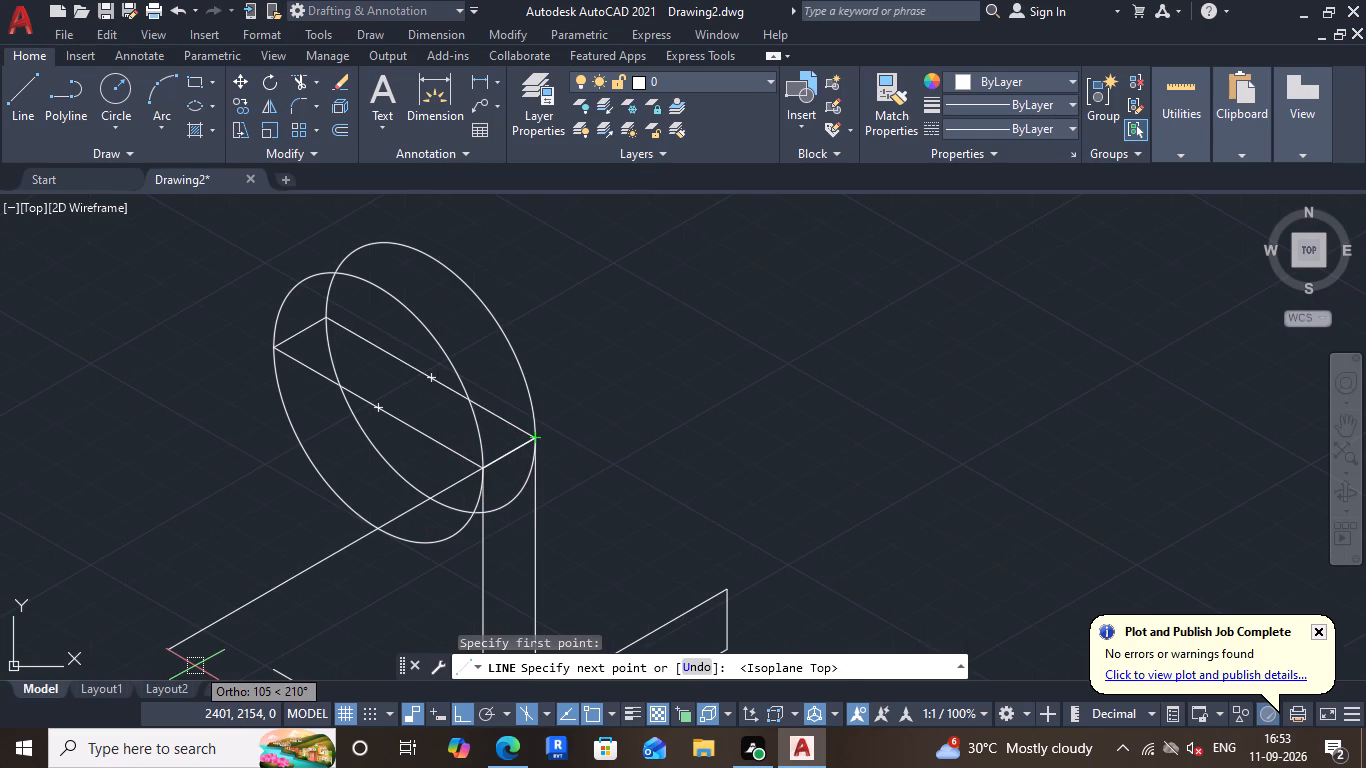
type("50")
key("Return")
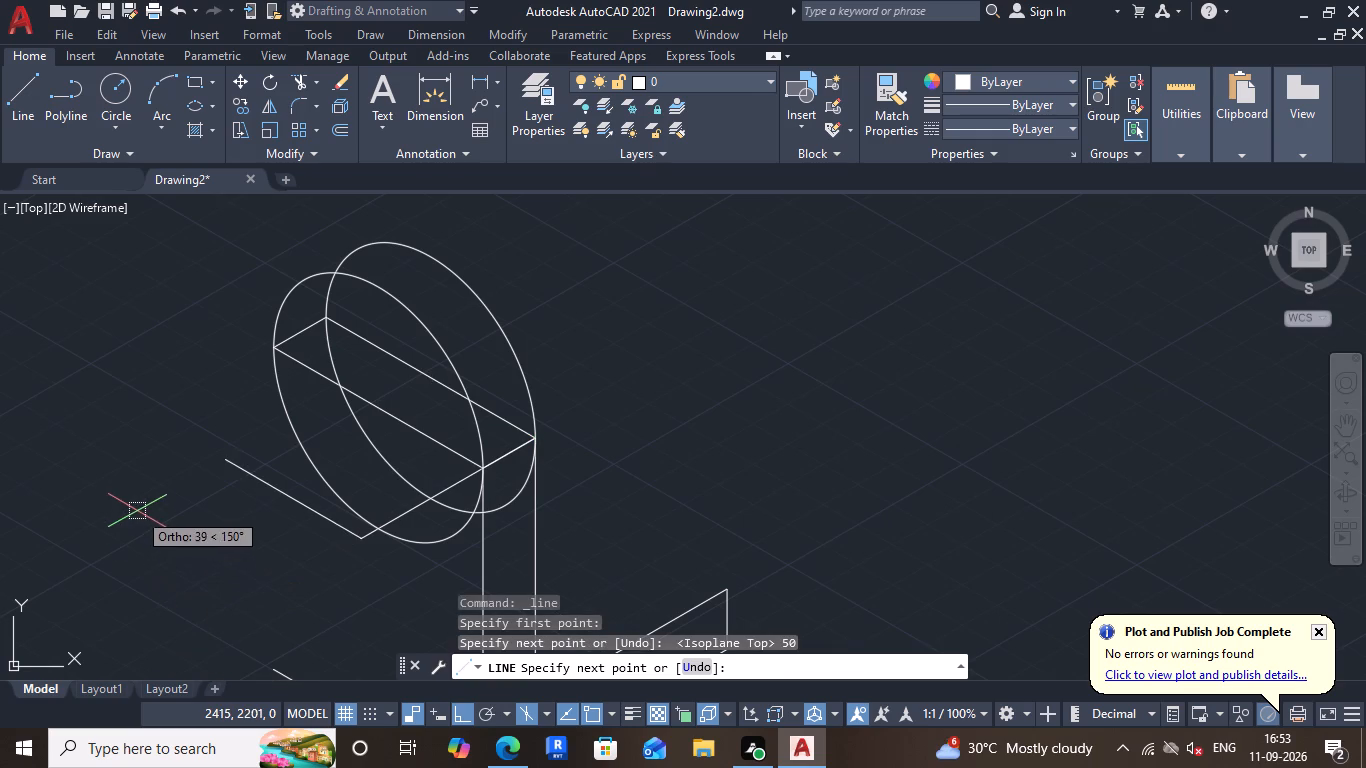
key("Escape")
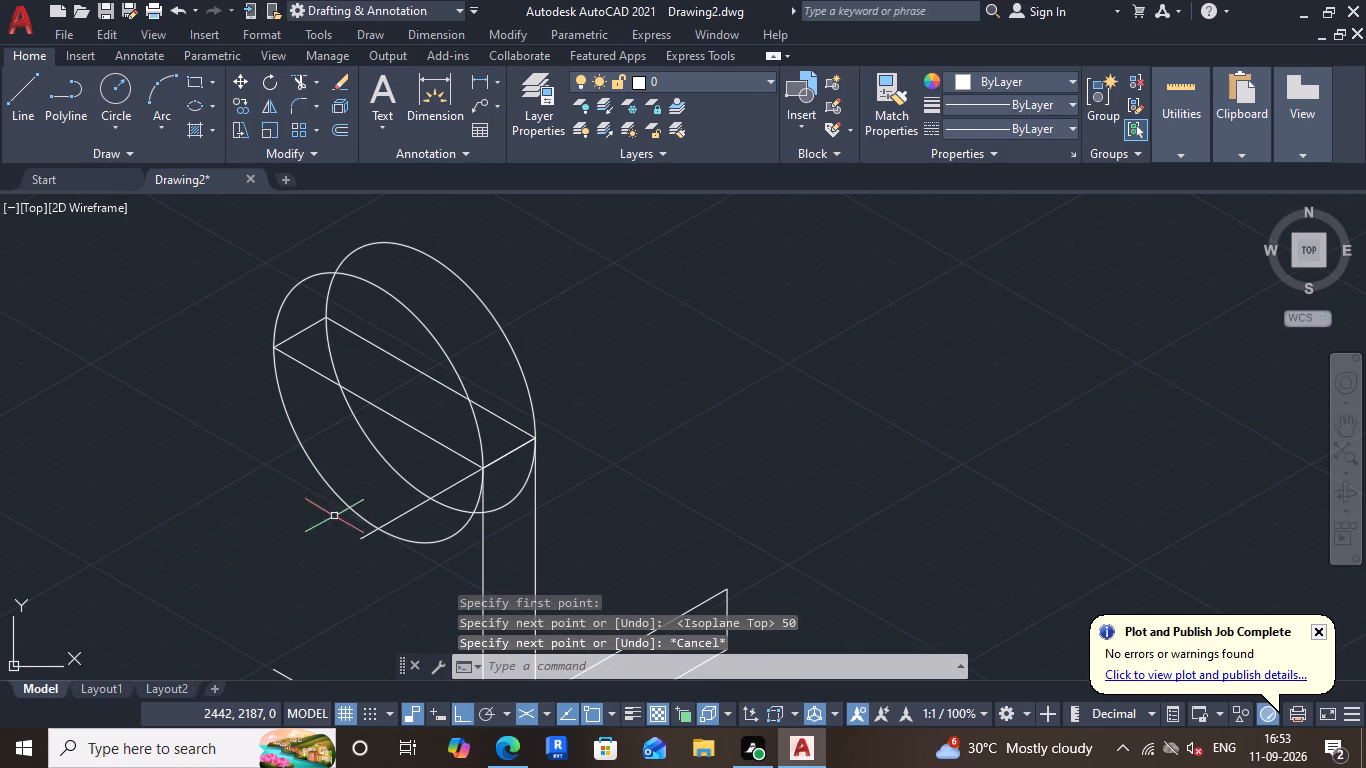
Draw a 60 mm line at 150° from the 50 mm line's free end and connect it to the top face's outer back corner.
left_click(22, 109)
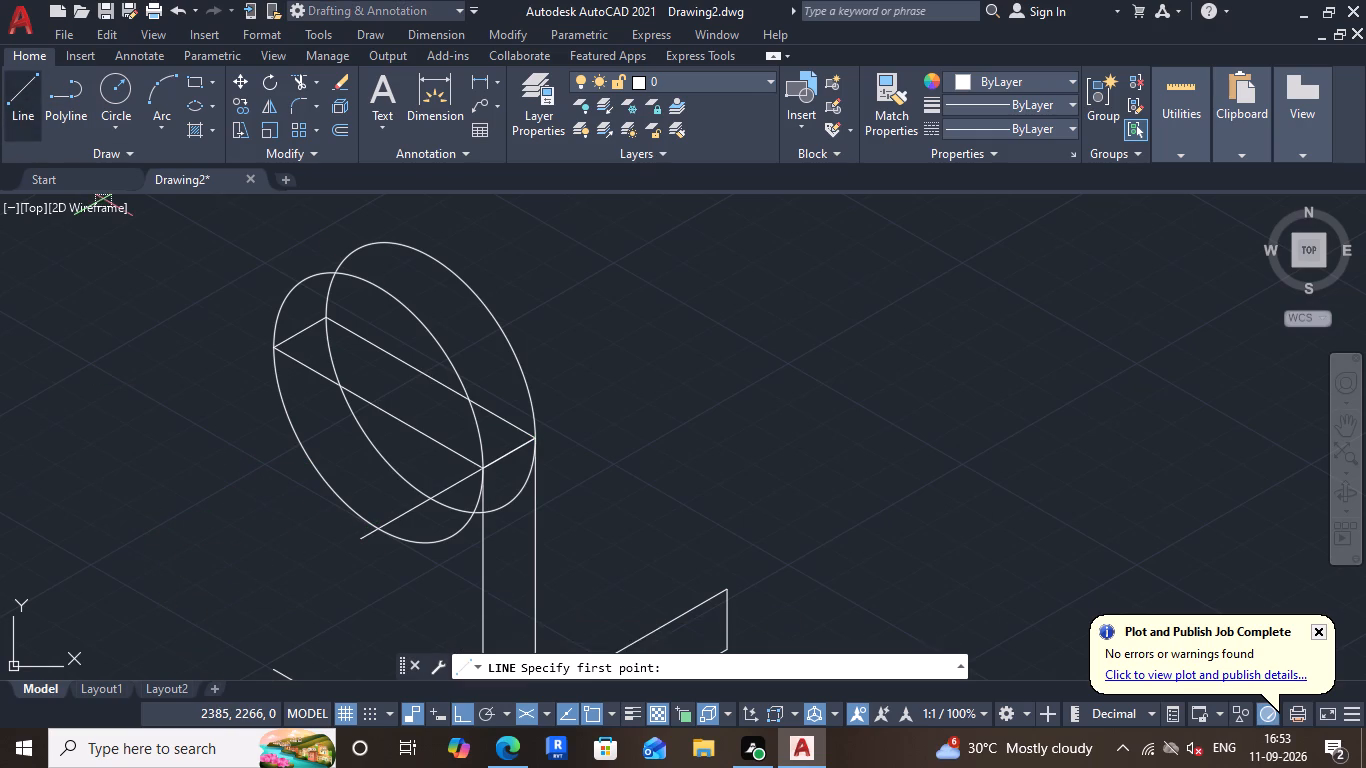
left_click(356, 543)
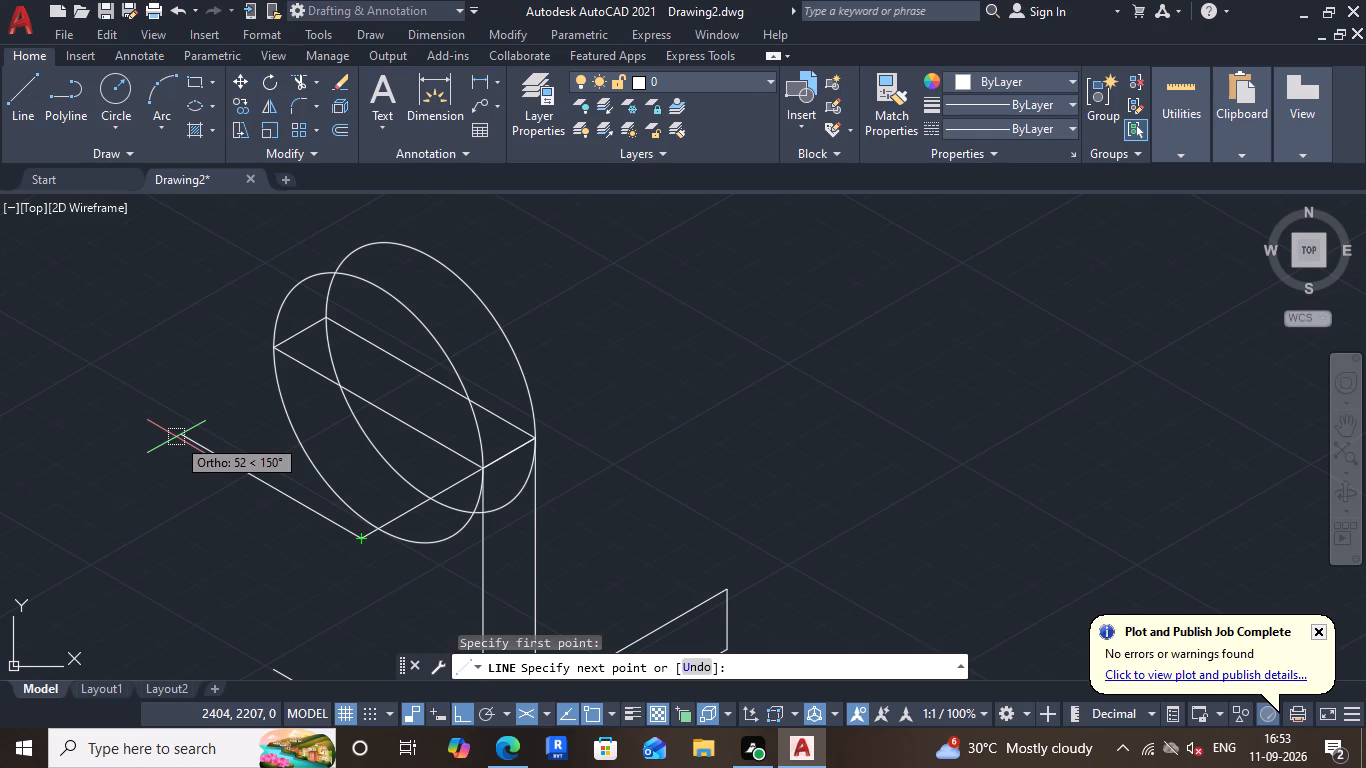
type("60")
key("Return")
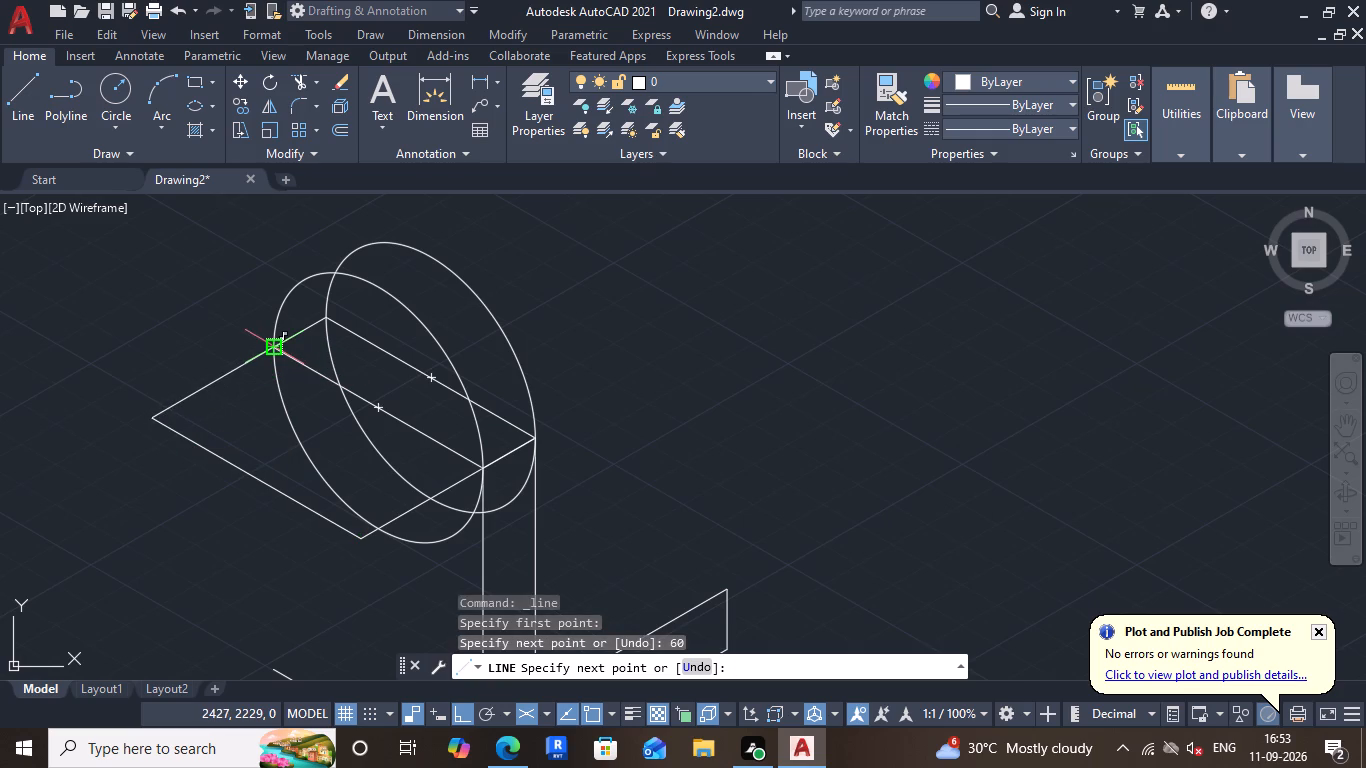
left_click(276, 347)
key("Escape")
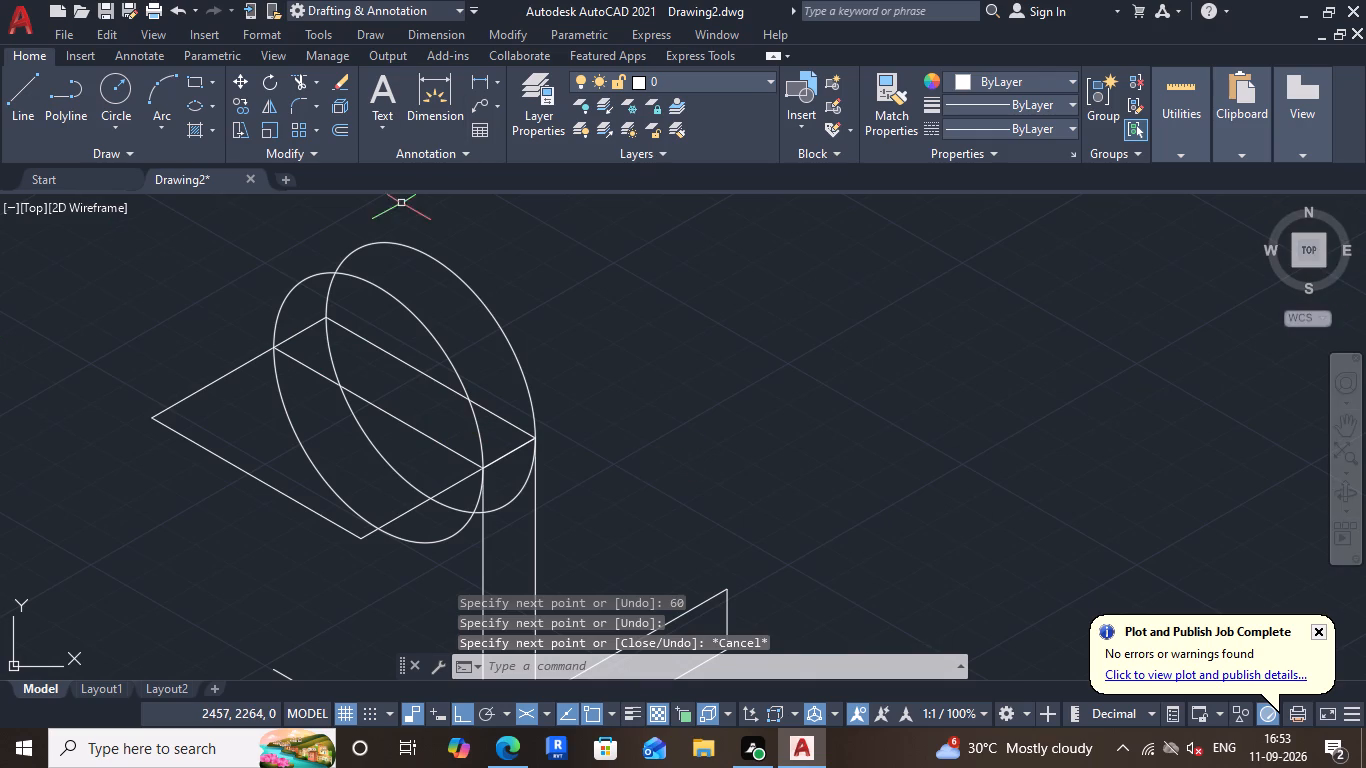
Draw a left-isoplane isocircle of radius 30 mm centred on the midpoint of the new offset 60 mm edge.
left_click(212, 105)
left_click(223, 179)
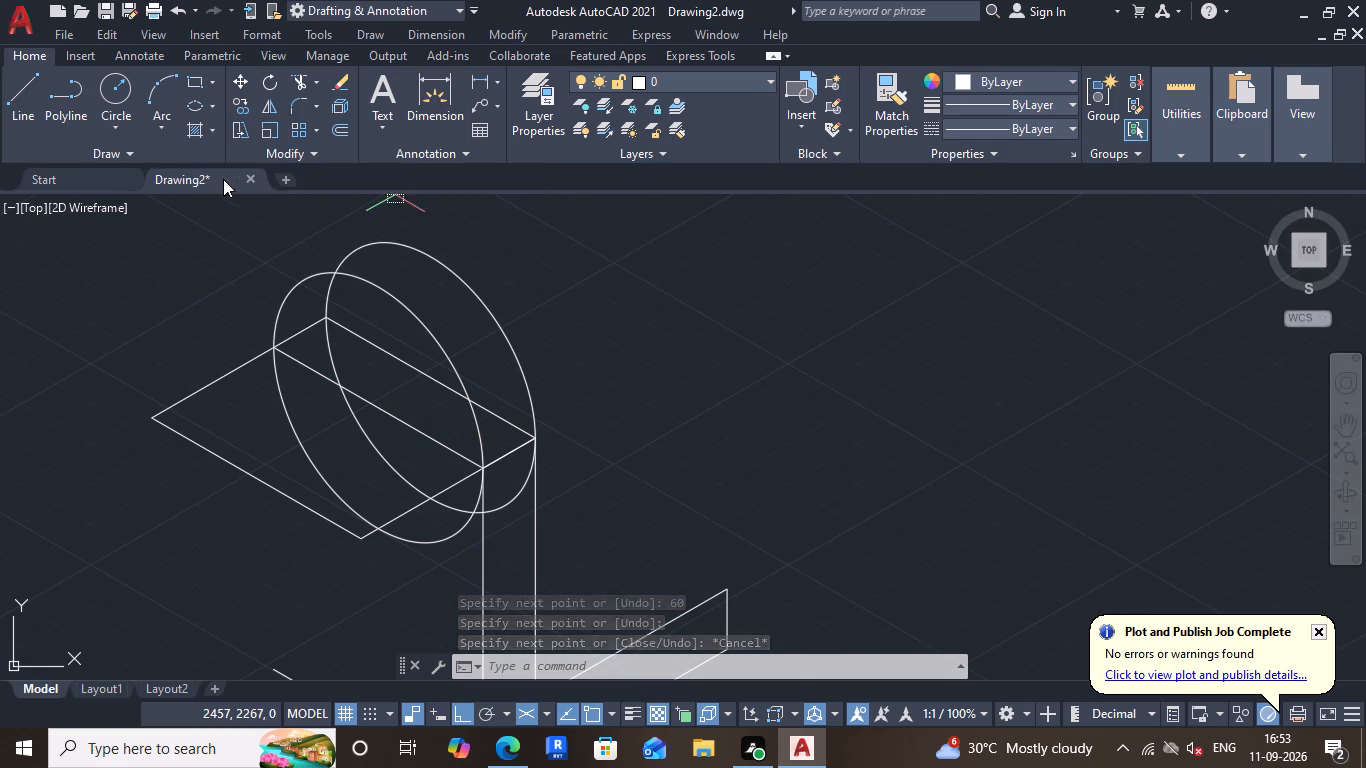
left_click(920, 655)
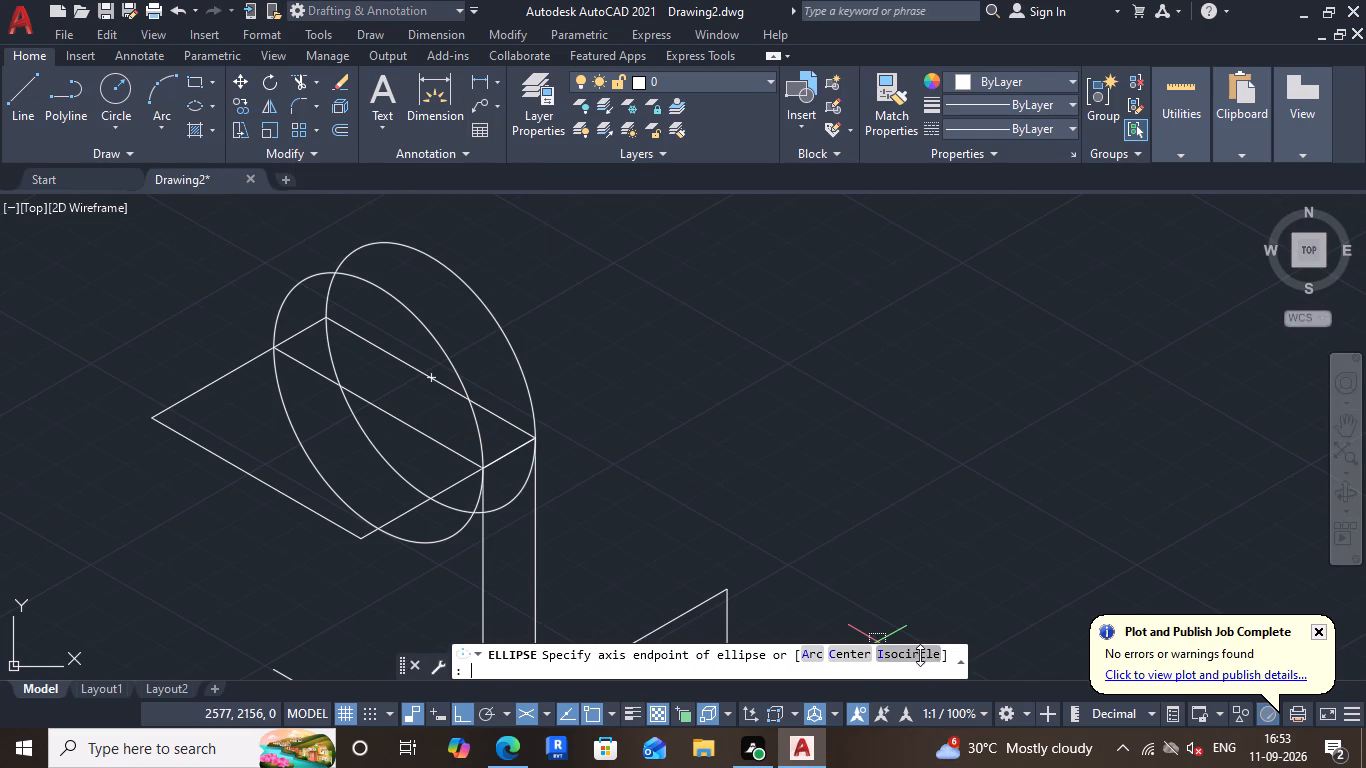
left_click(260, 483)
key("F5")
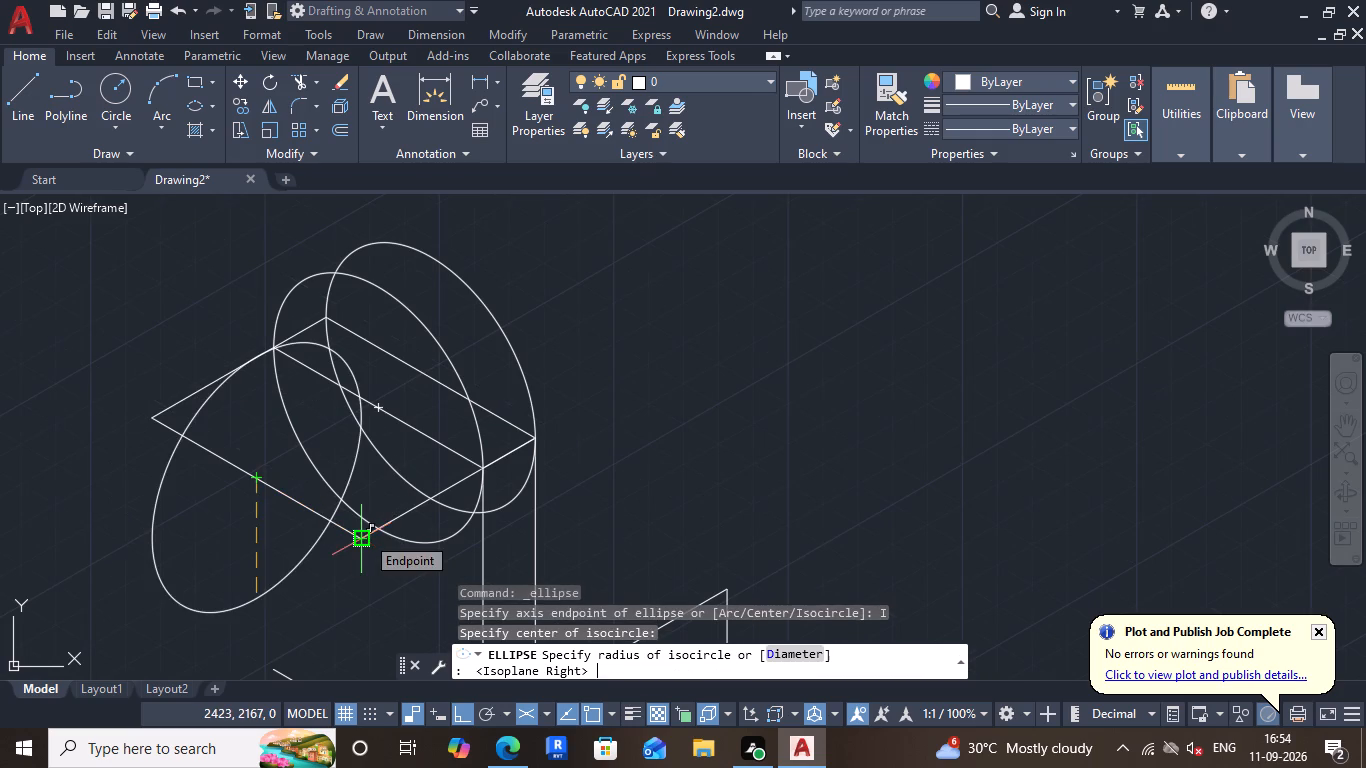
key("F5")
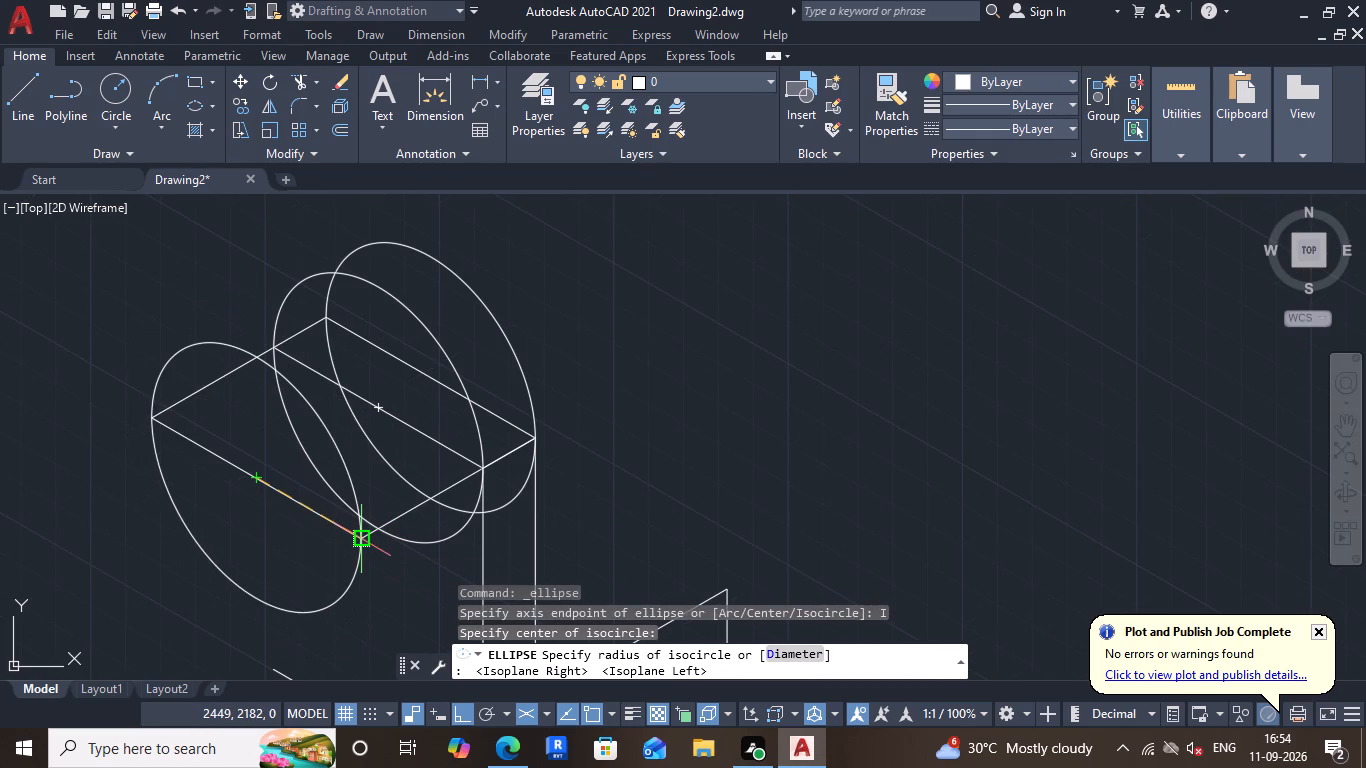
scroll(366, 540, "up", 3)
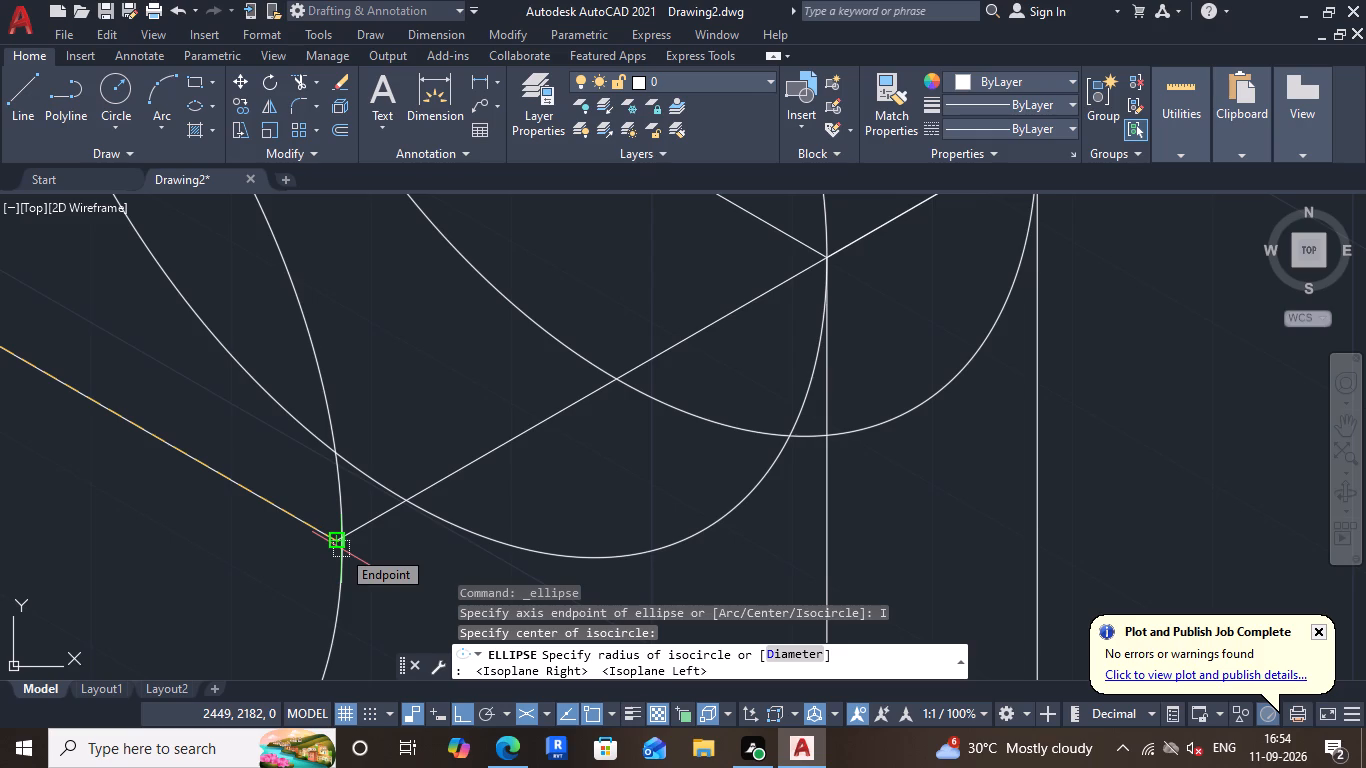
scroll(351, 549, "down", 2)
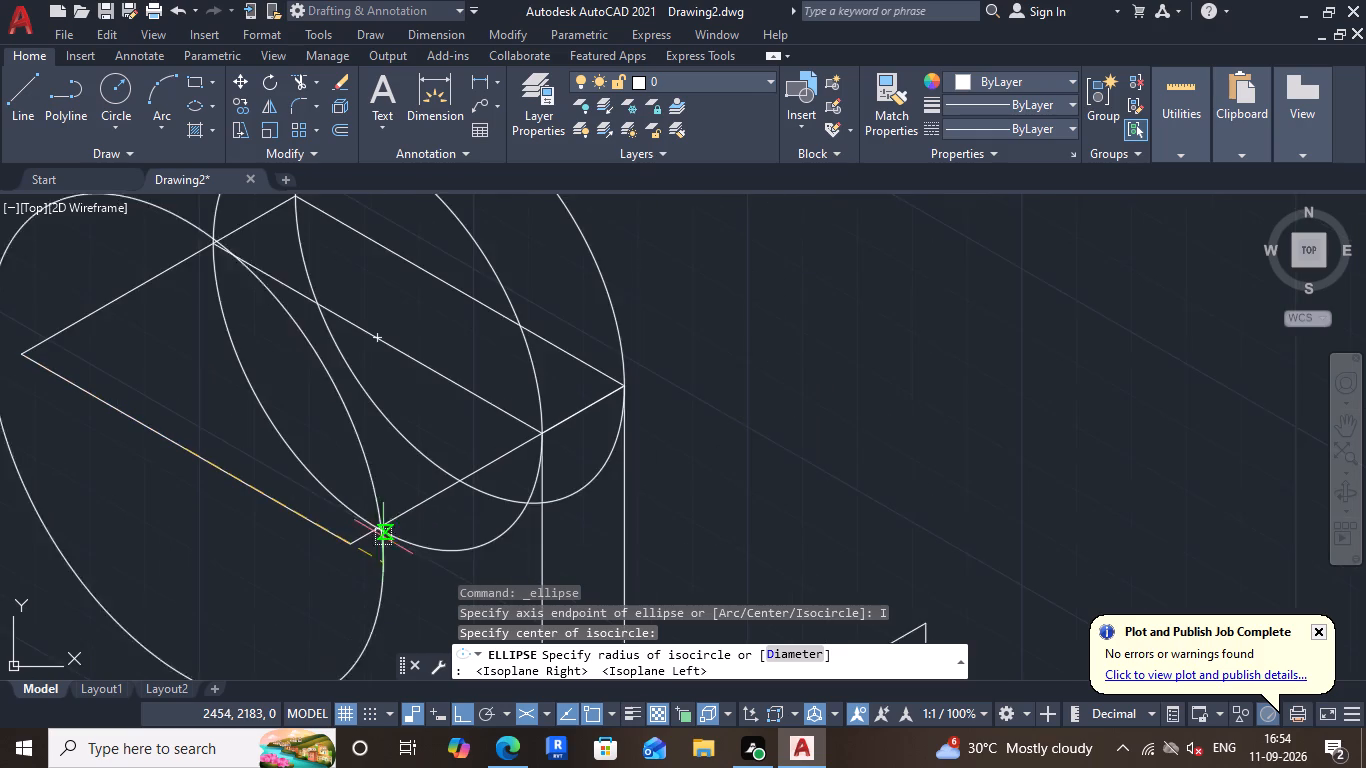
scroll(392, 538, "down", 2)
scroll(382, 537, "up", 2)
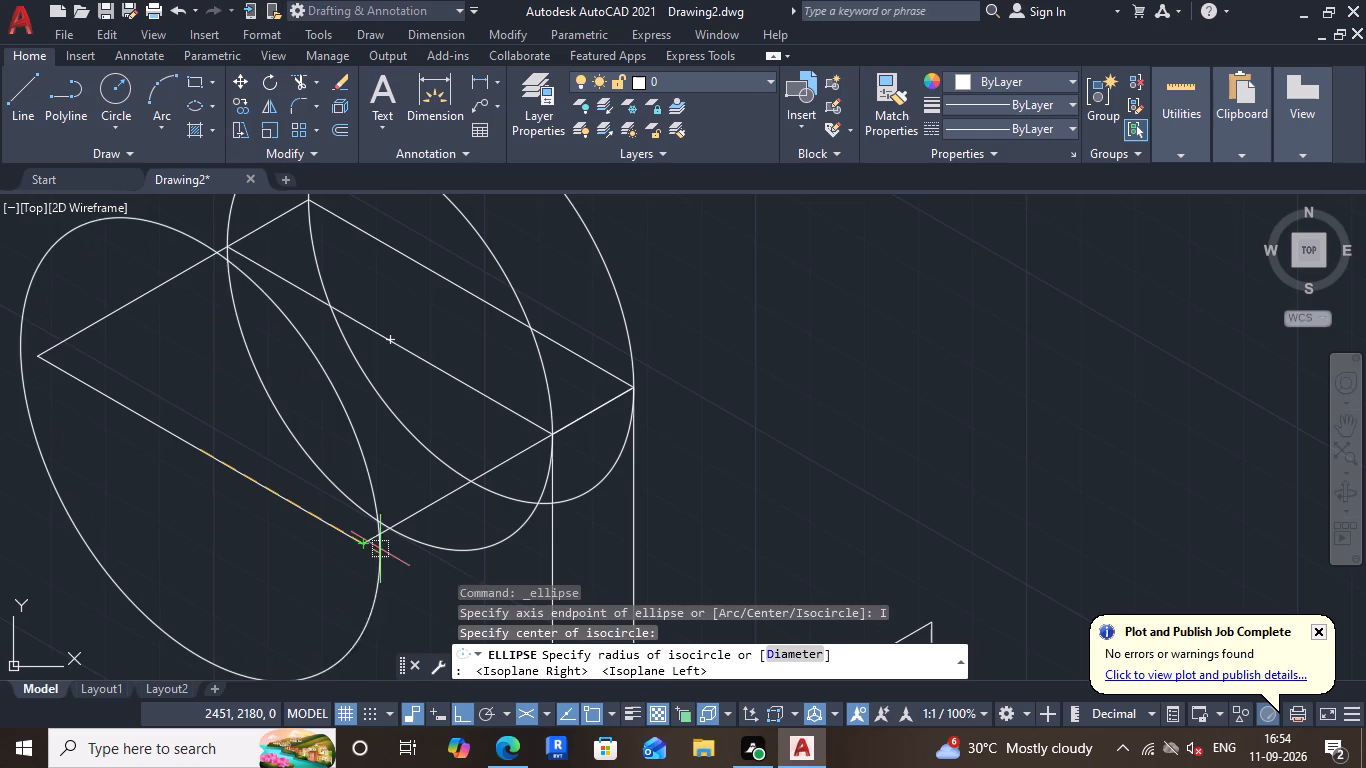
type("30")
key("Return")
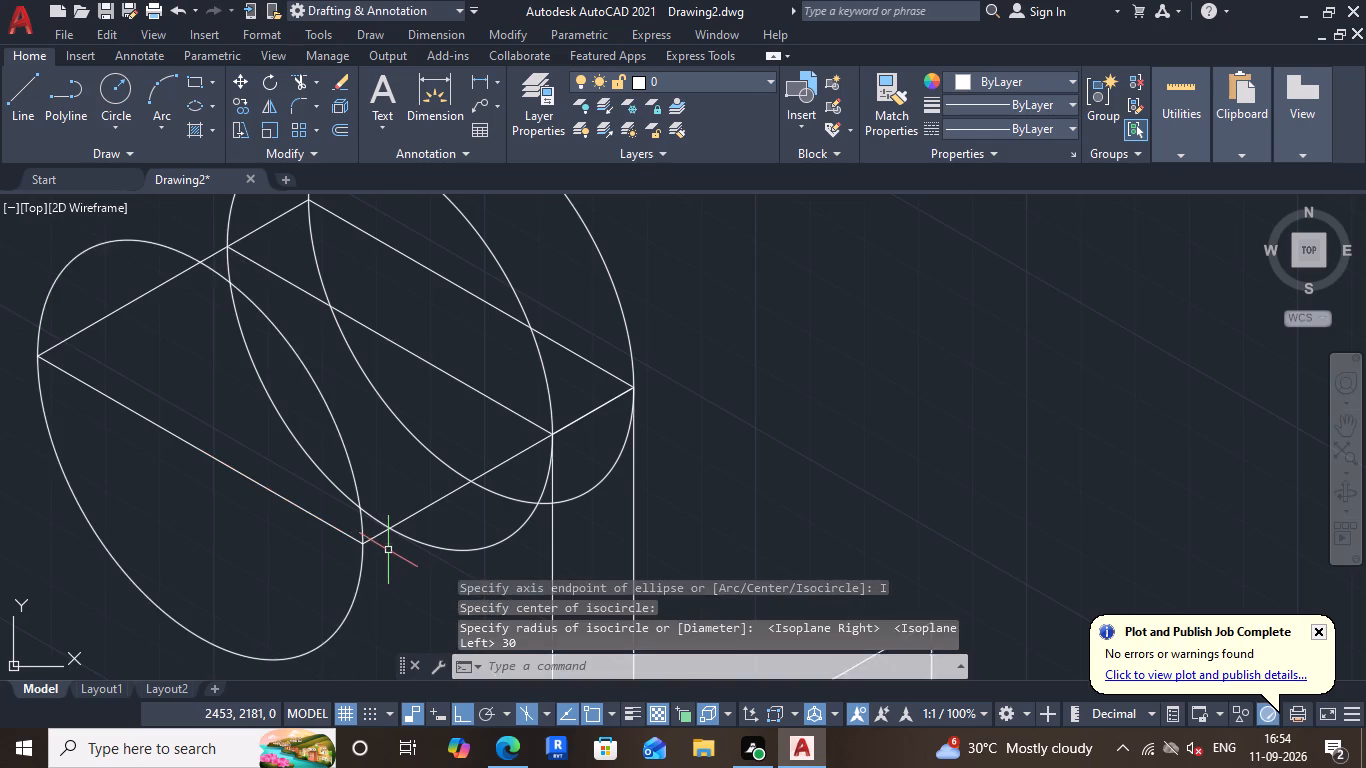
Examine the three isocircles in relation to the upright and the L-profile.
scroll(387, 550, "down", 2)
scroll(324, 487, "up", 3)
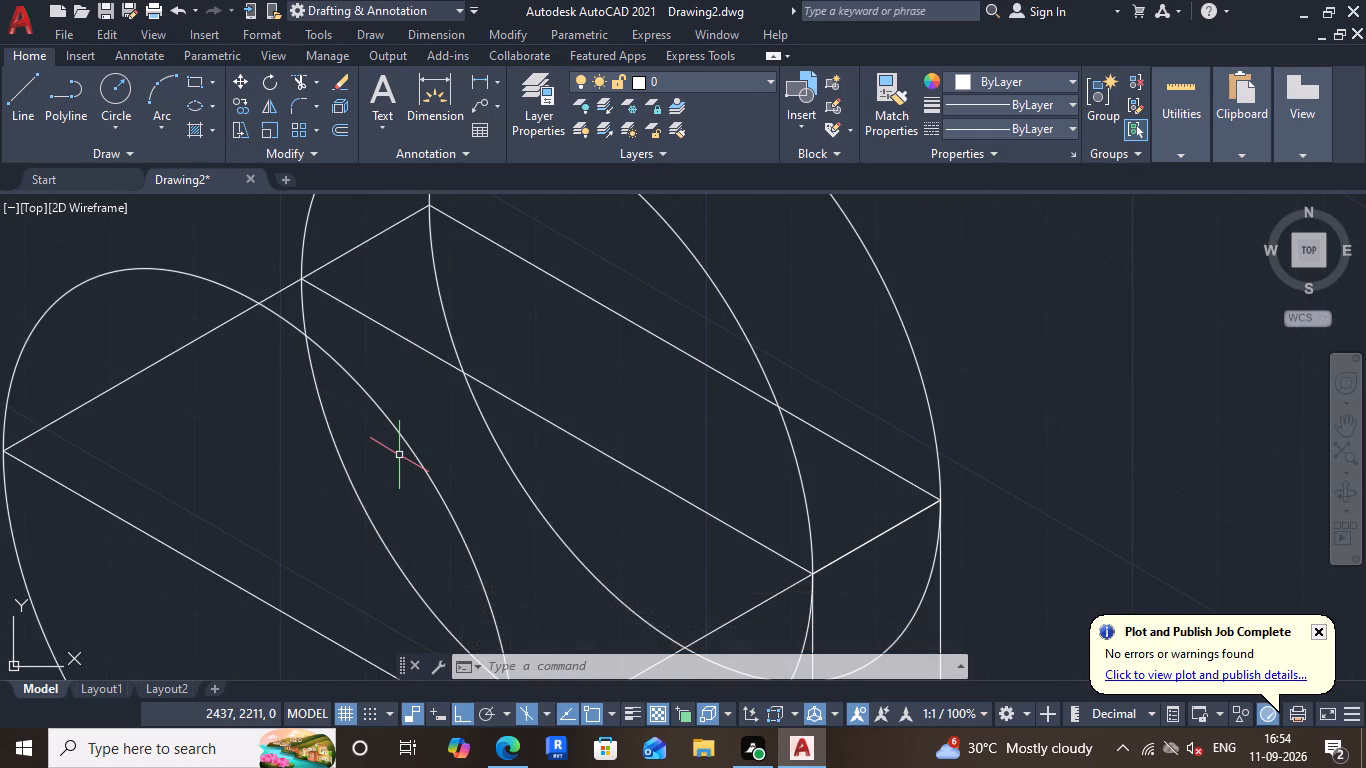
scroll(386, 405, "down", 5)
scroll(458, 443, "up", 1)
scroll(462, 445, "down", 1)
scroll(462, 445, "up", 1)
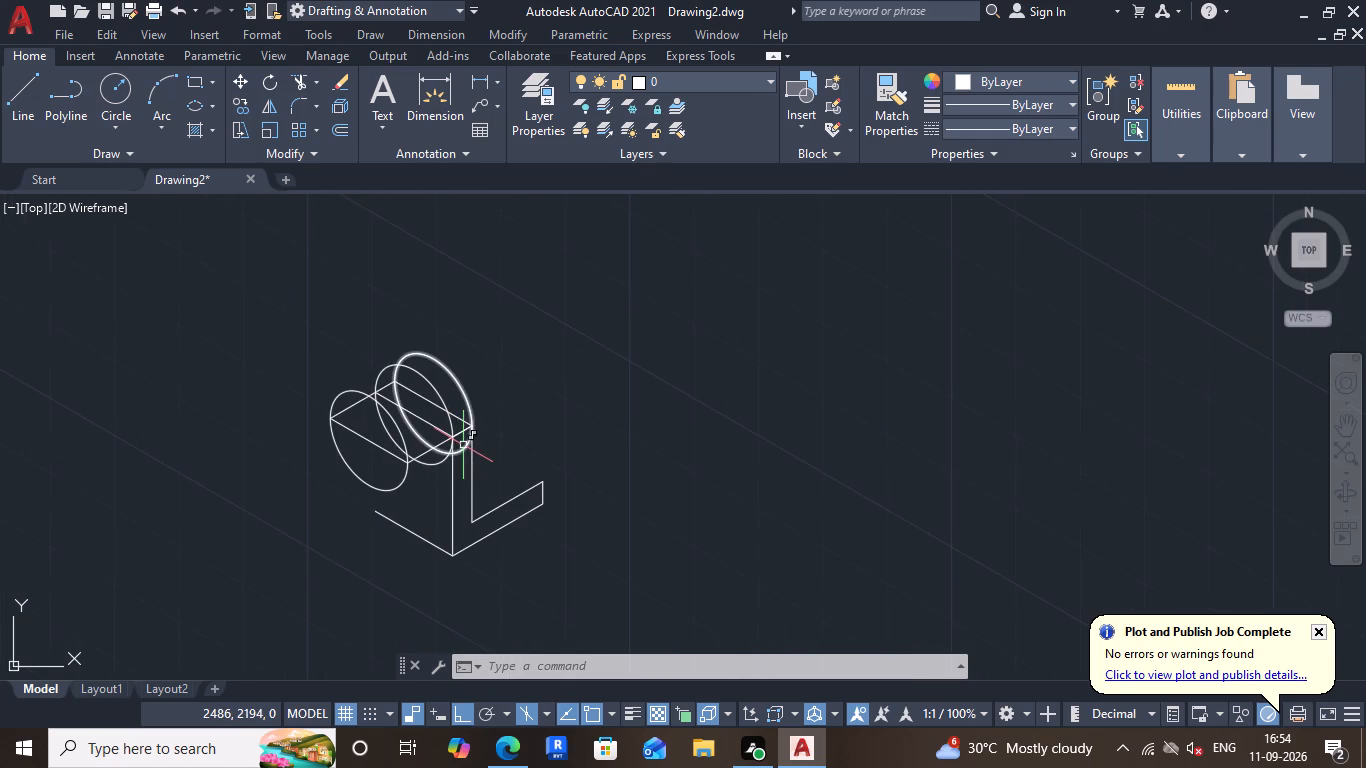
scroll(474, 455, "up", 1)
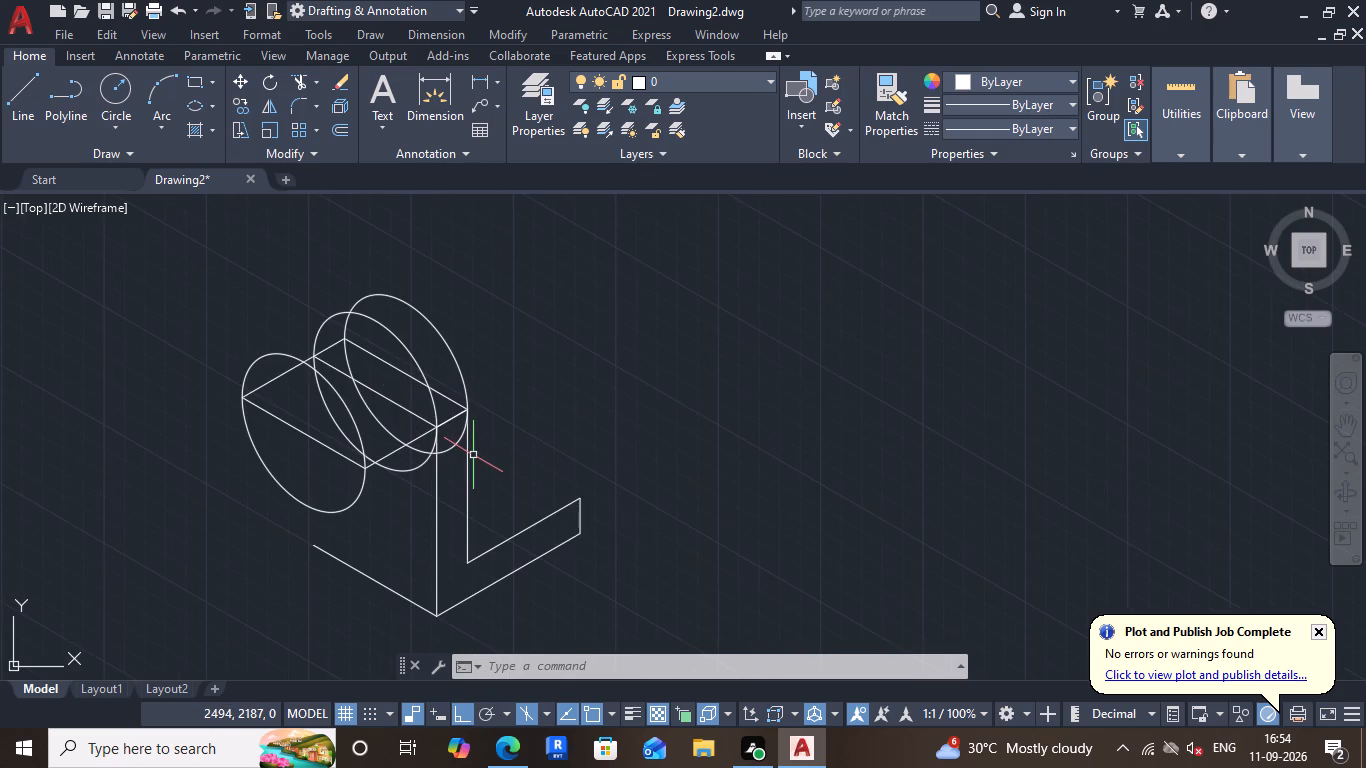
scroll(508, 436, "down", 1)
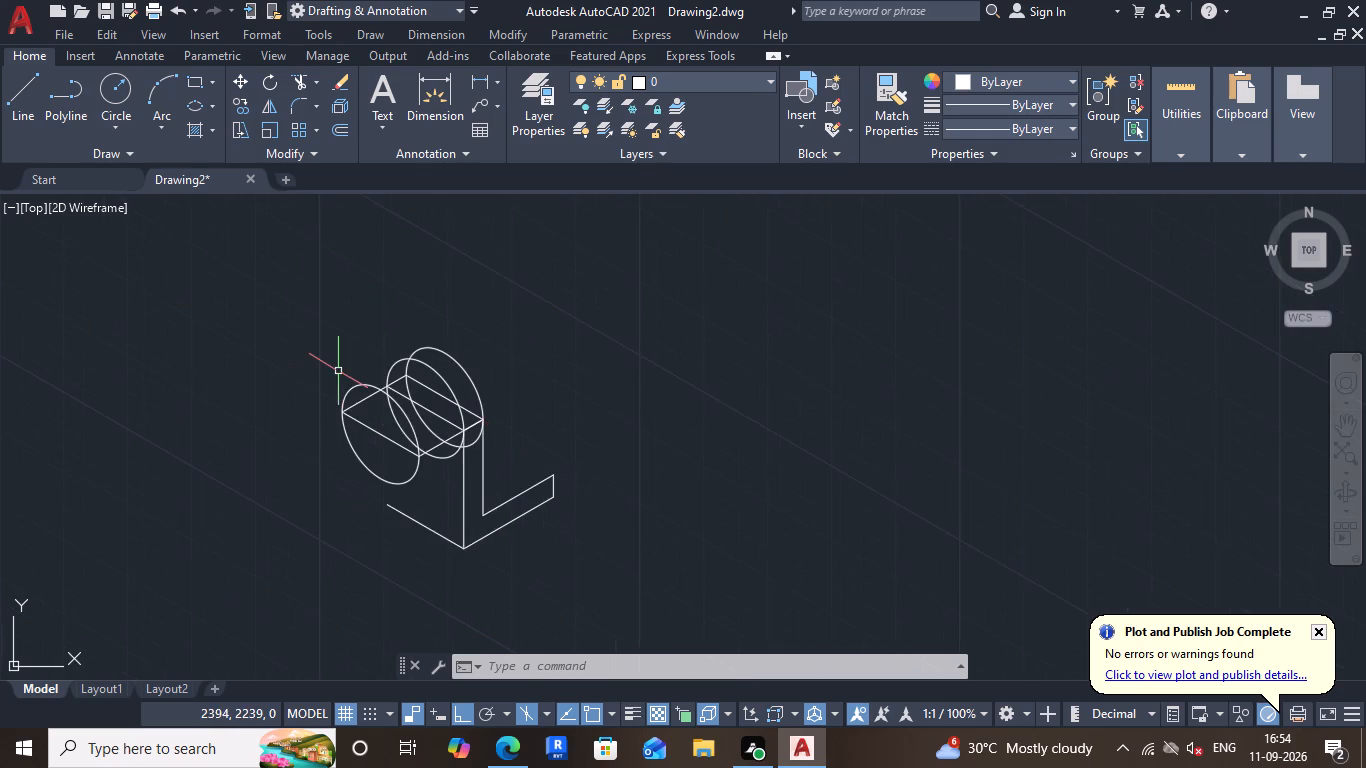
scroll(337, 371, "up", 1)
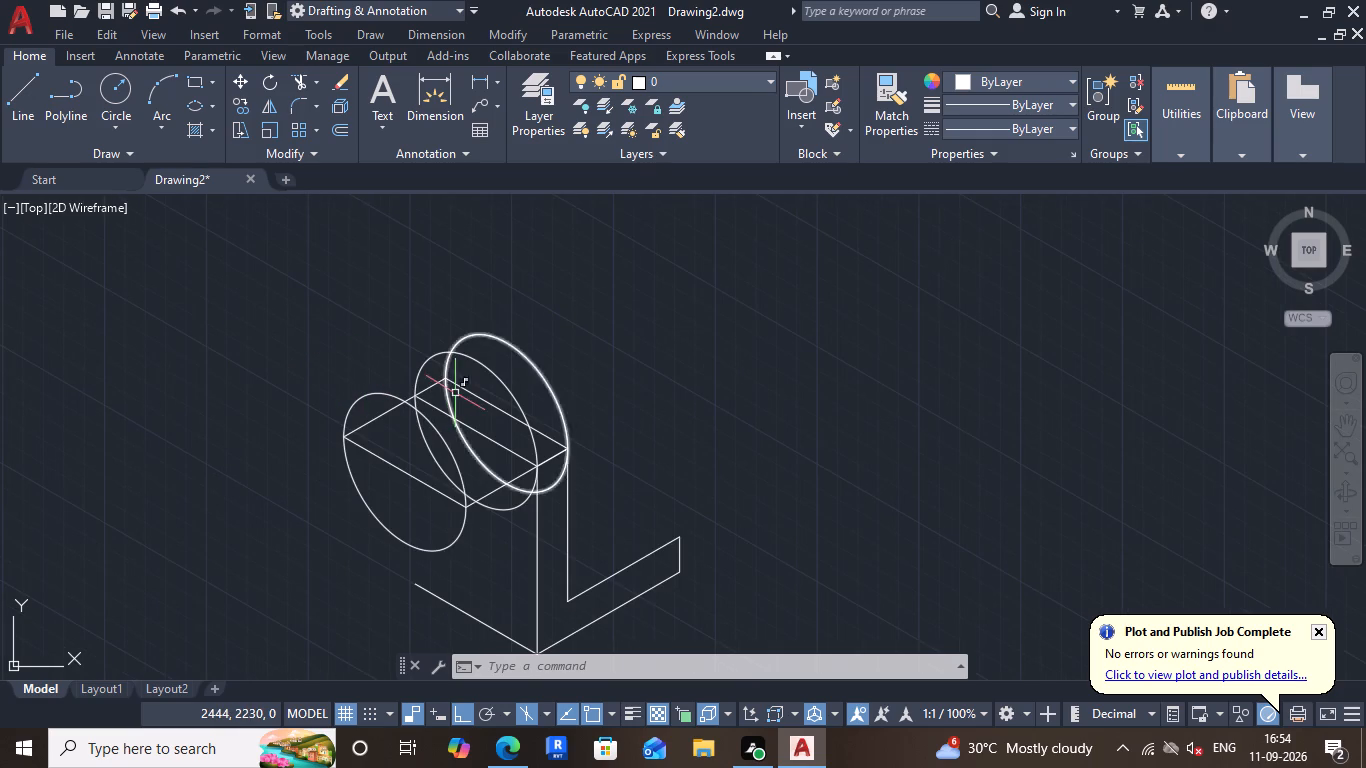
scroll(494, 412, "up", 2)
scroll(519, 373, "down", 3)
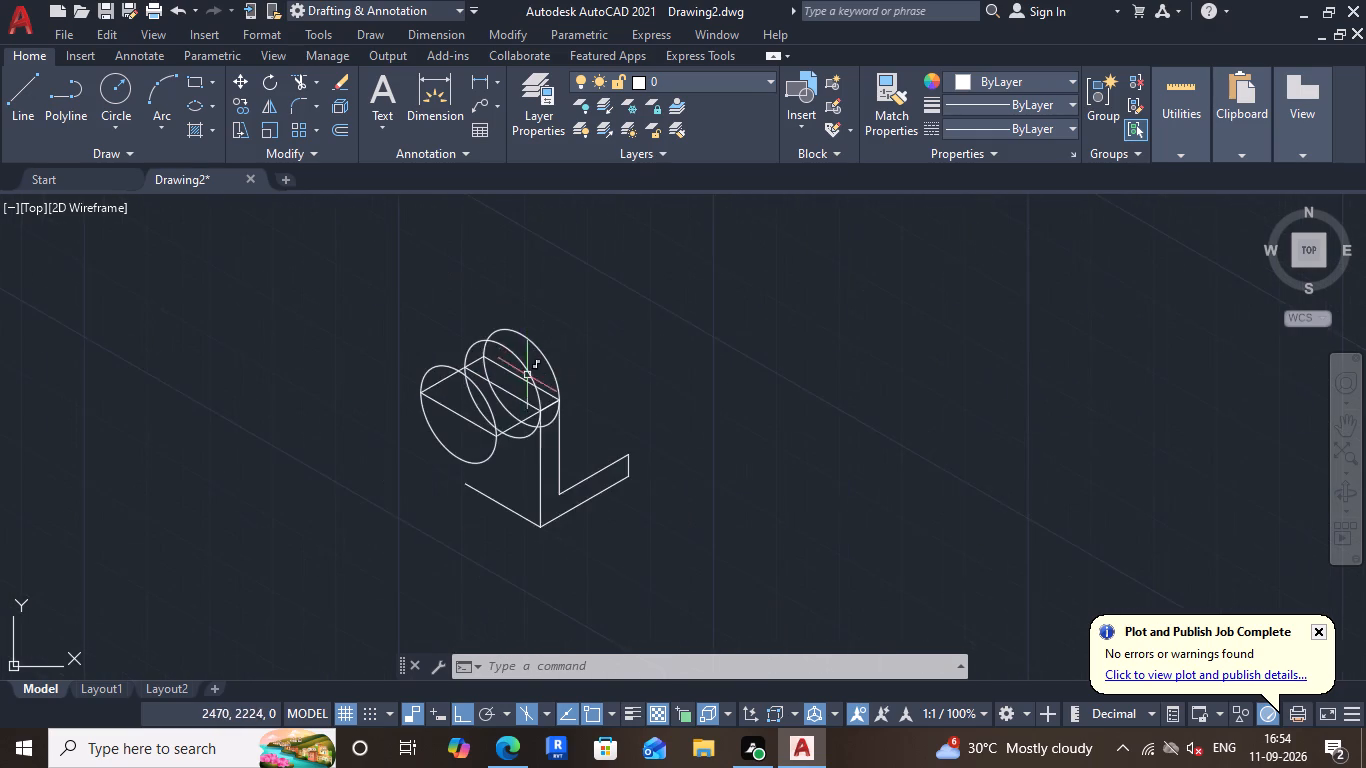
scroll(527, 450, "up", 2)
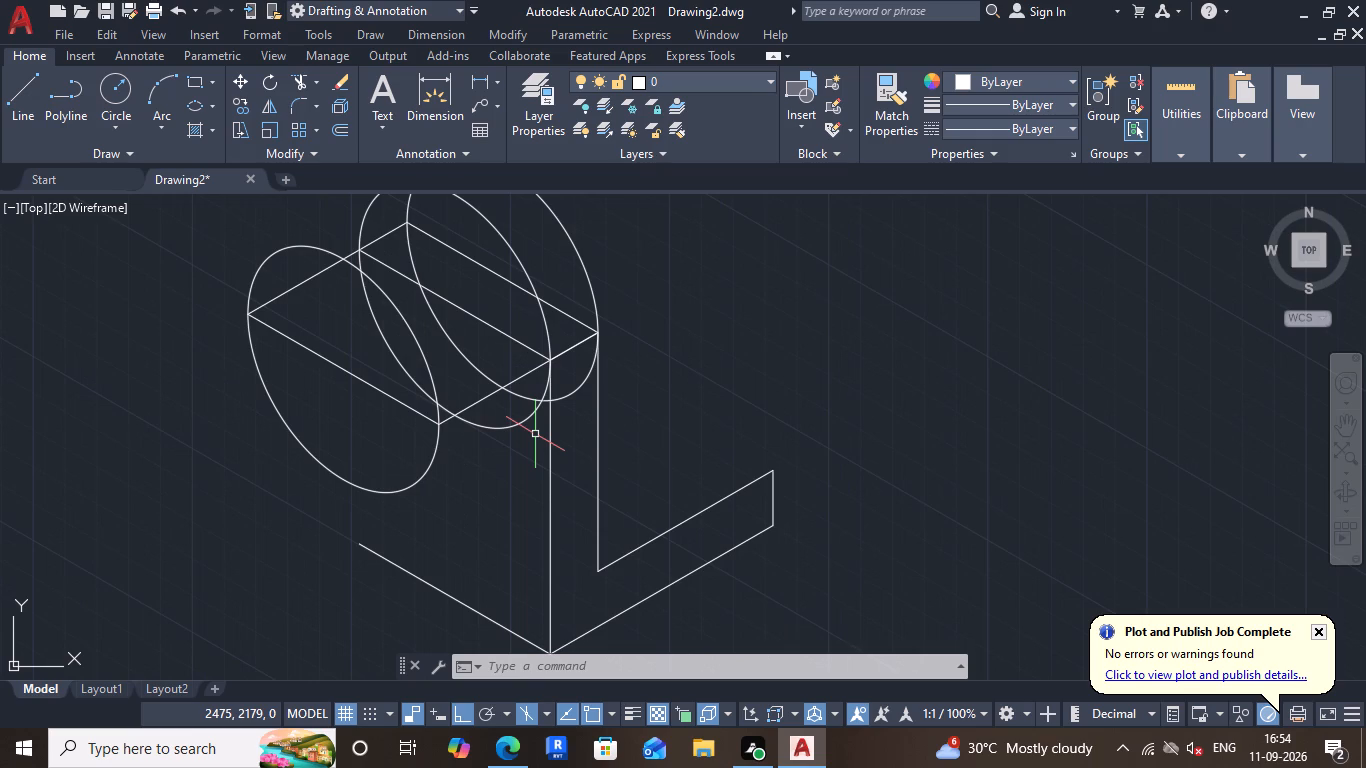
Draw a concentric left-isoplane isocircle of radius 15 mm inside the 30 mm radius isocircle on the offset edge.
middle_click_drag(543, 428, 619, 410)
middle_click_drag(531, 450, 590, 510)
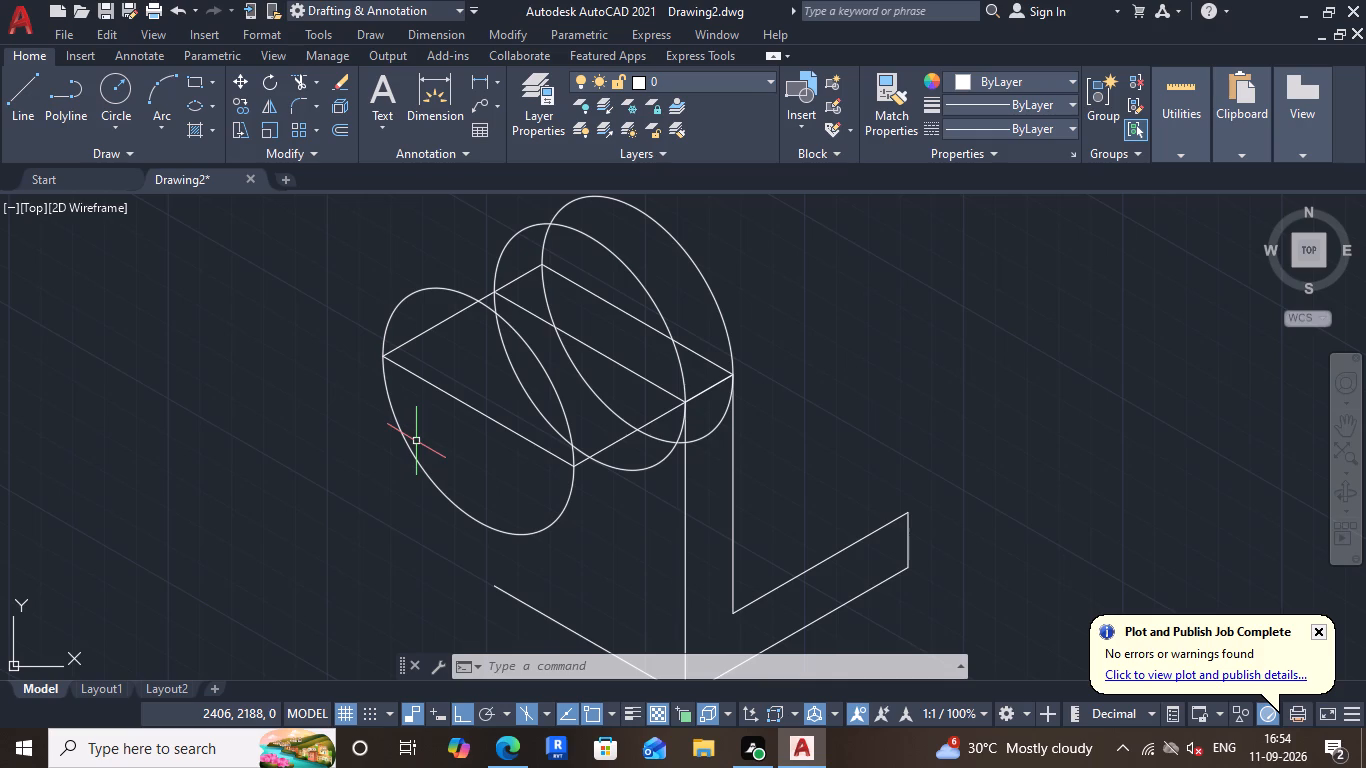
left_click(222, 106)
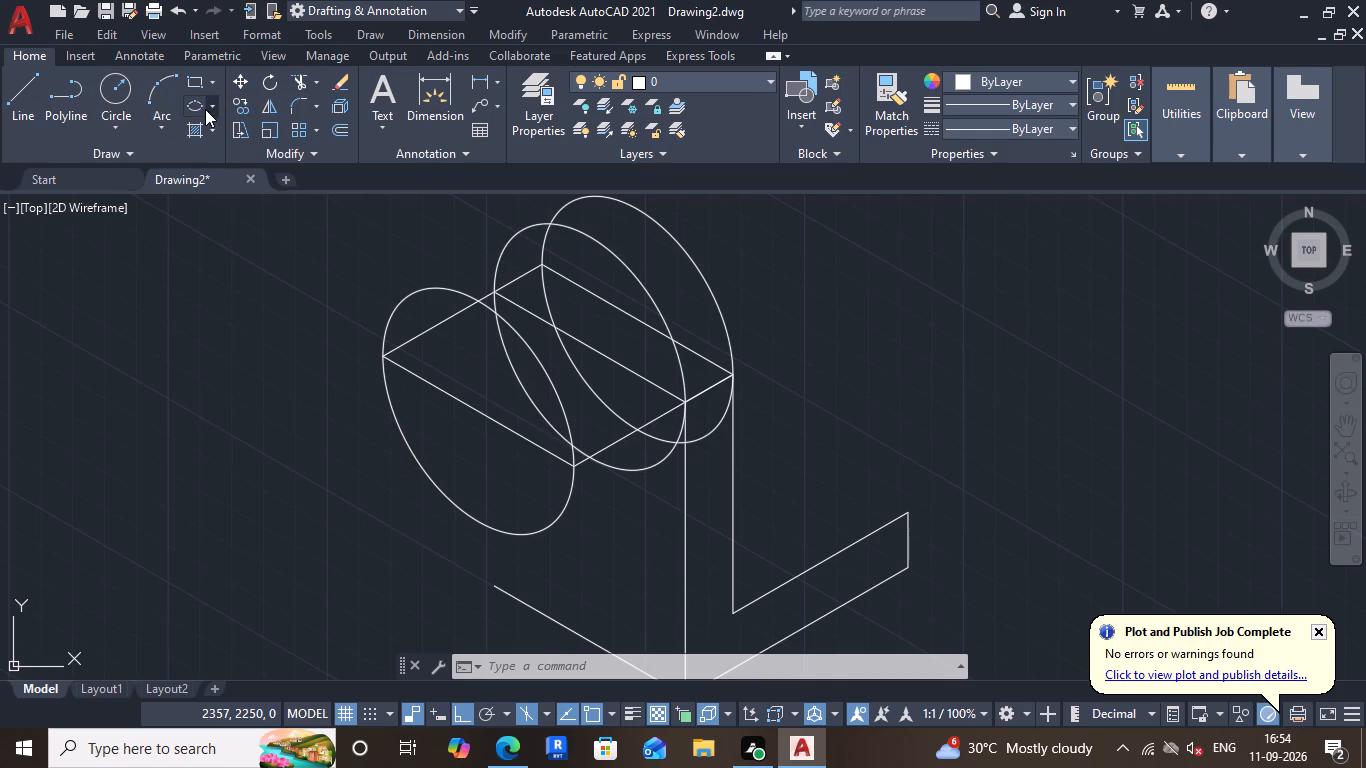
left_click(214, 108)
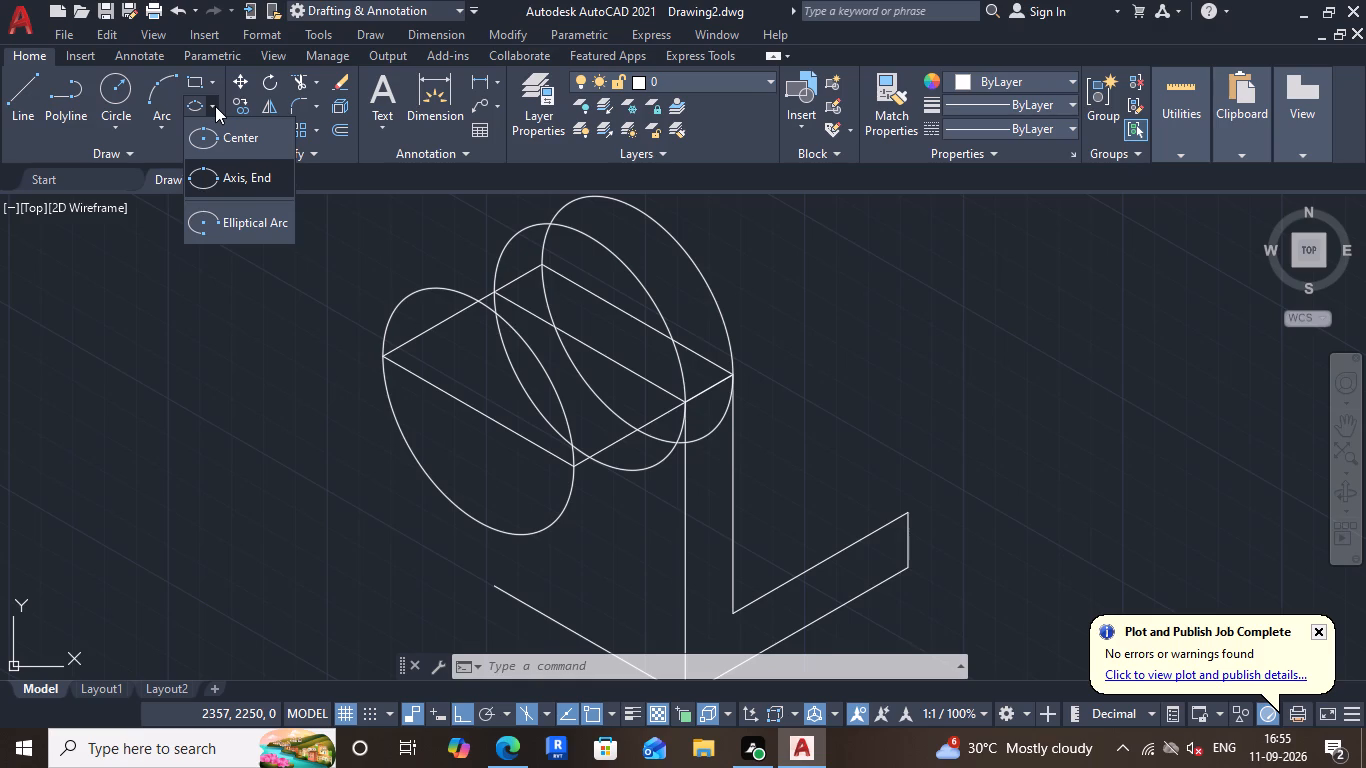
left_click(260, 172)
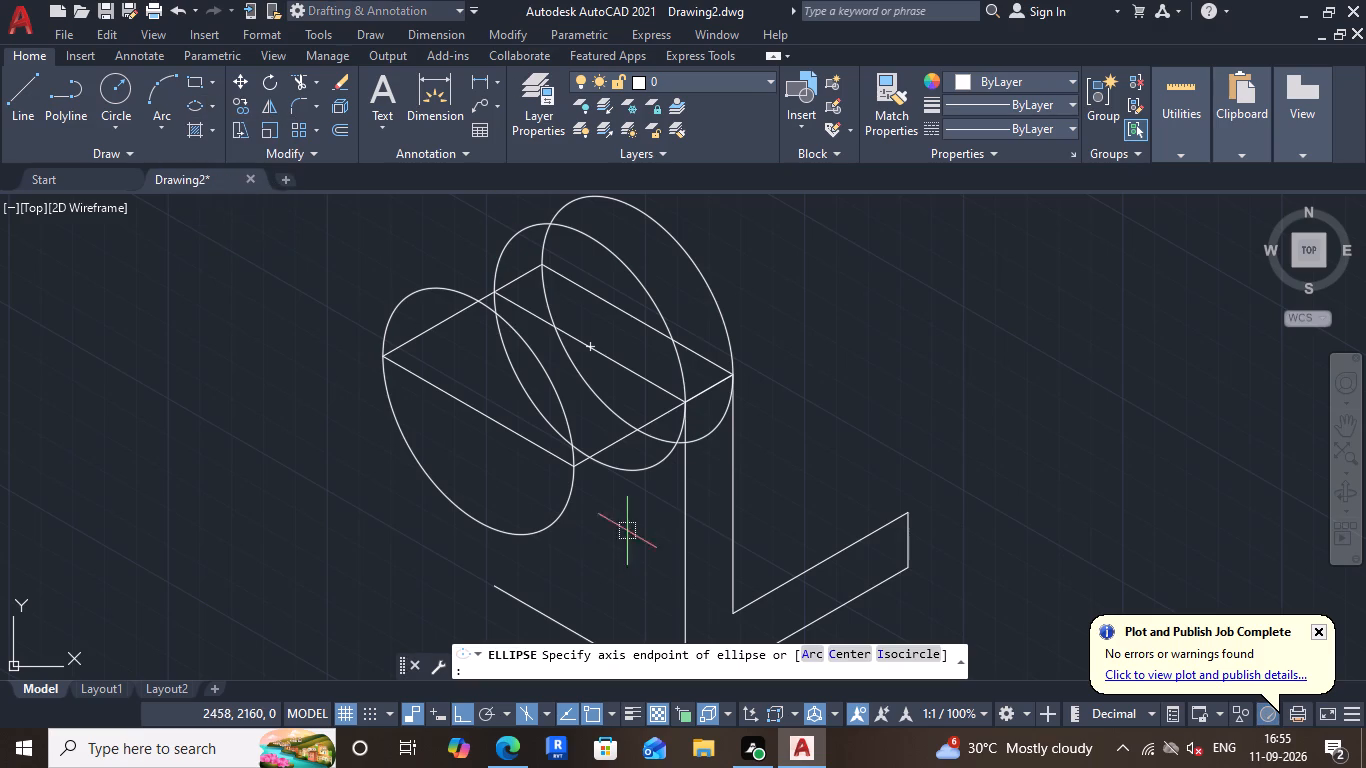
left_click(917, 658)
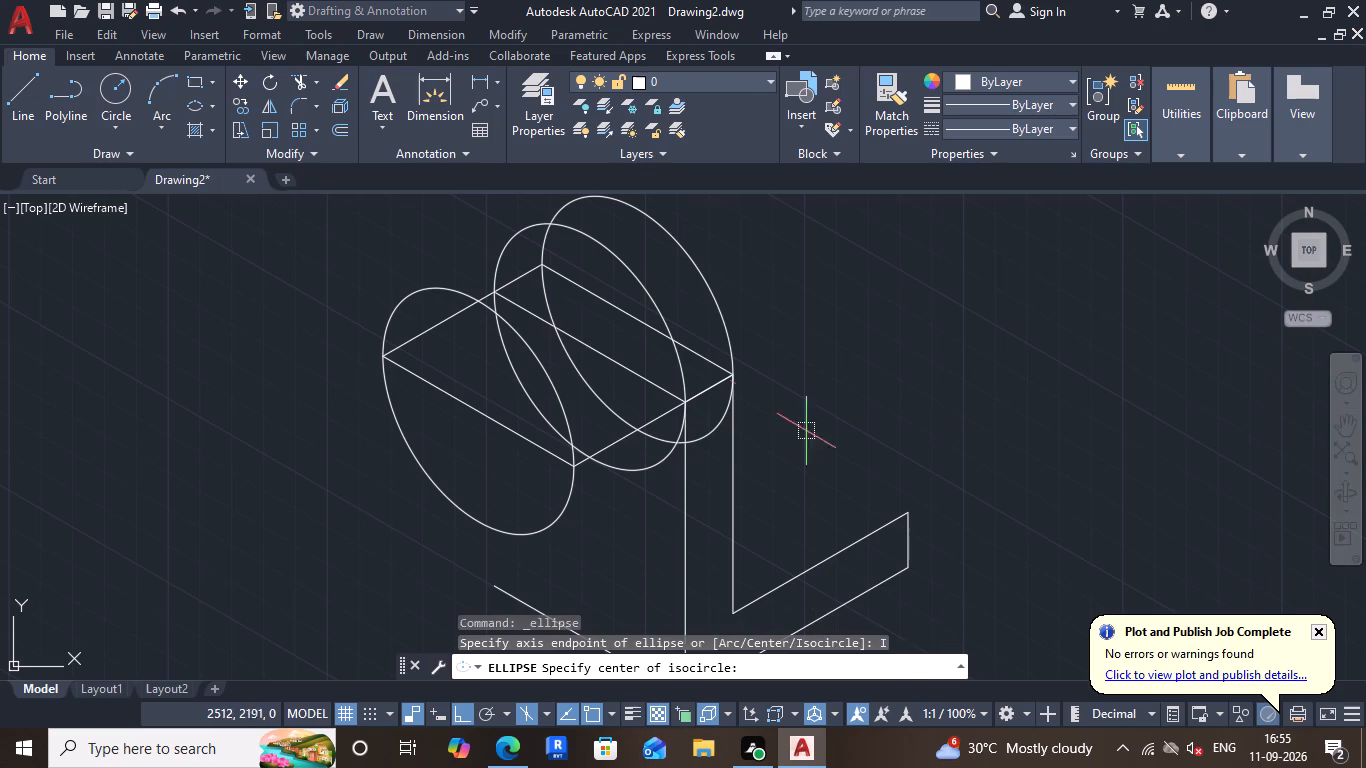
left_click(480, 409)
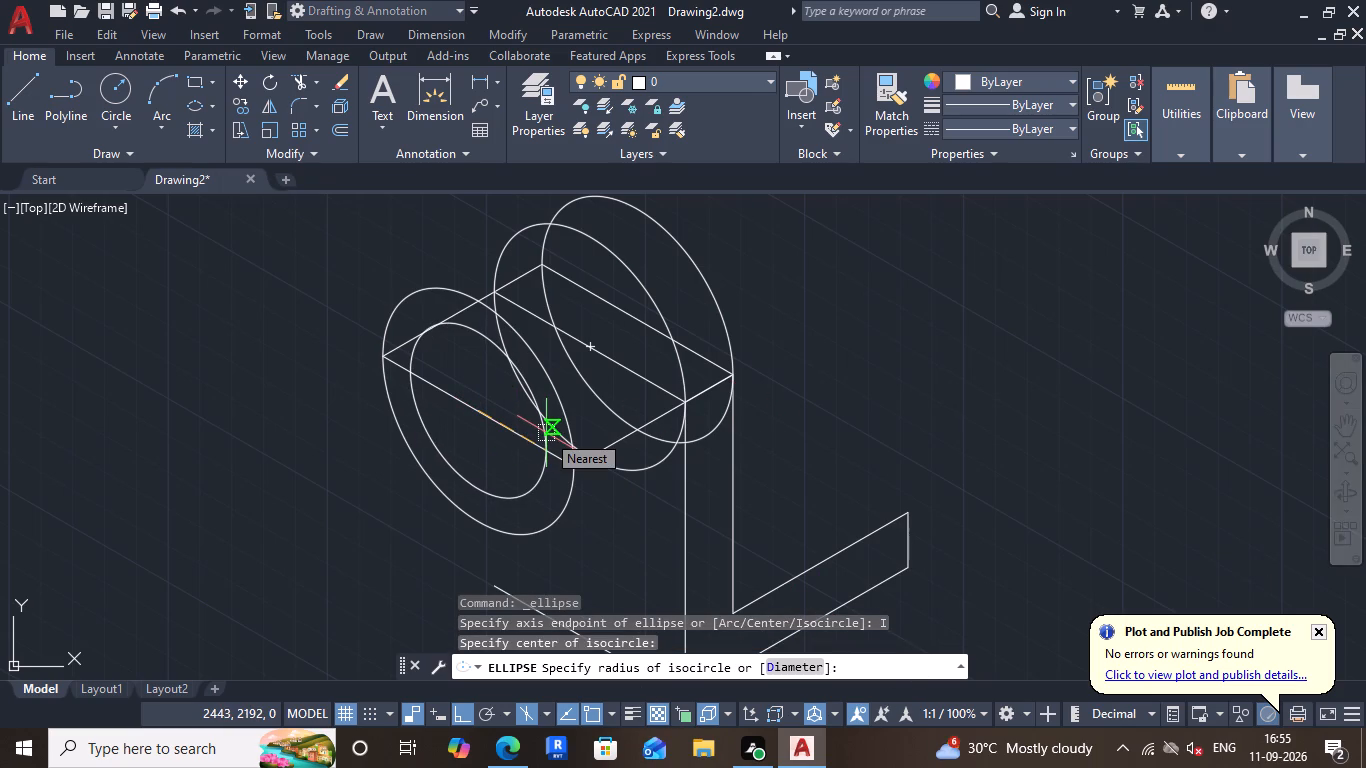
type("15")
key("Return")
scroll(496, 421, "up", 1)
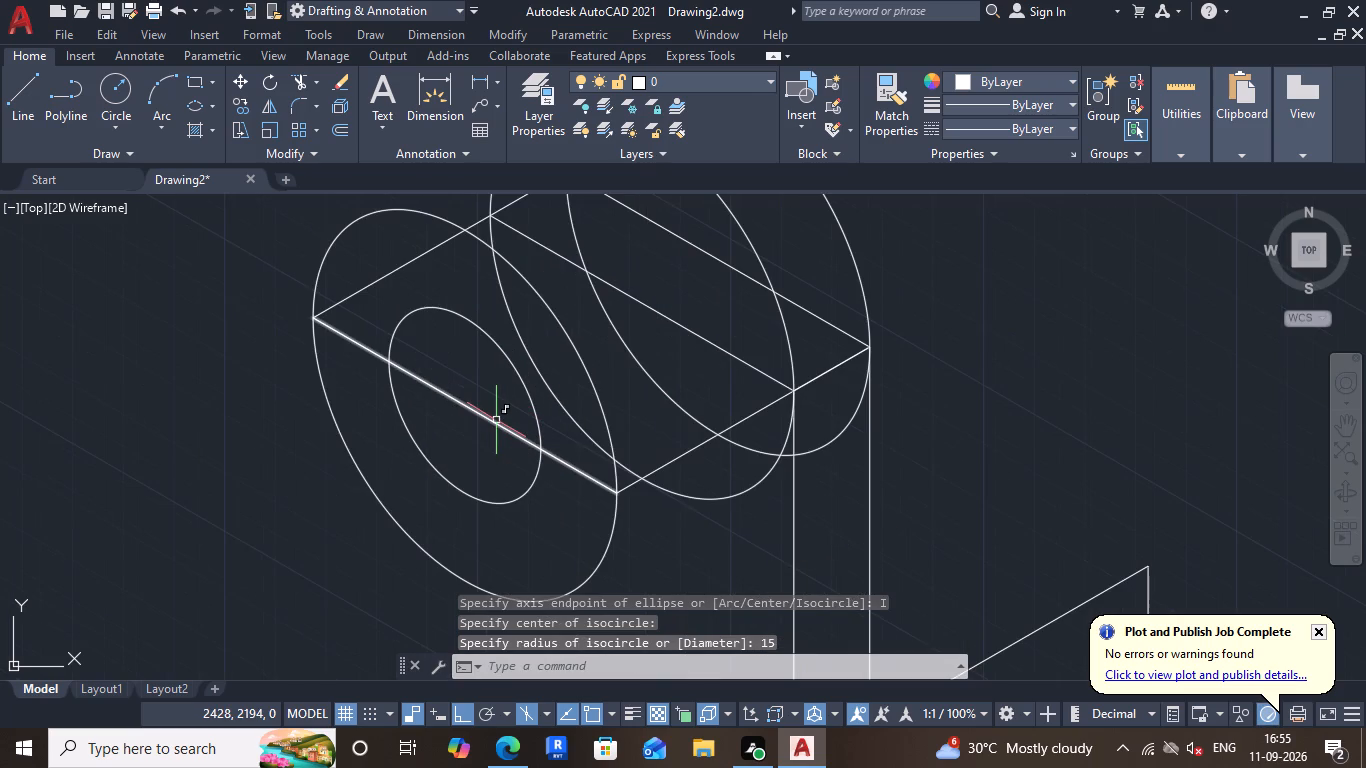
Draw a left-isoplane isocircle of radius 15 mm centred on the midpoint of the top face's outer back edge.
middle_click_drag(558, 384, 507, 431)
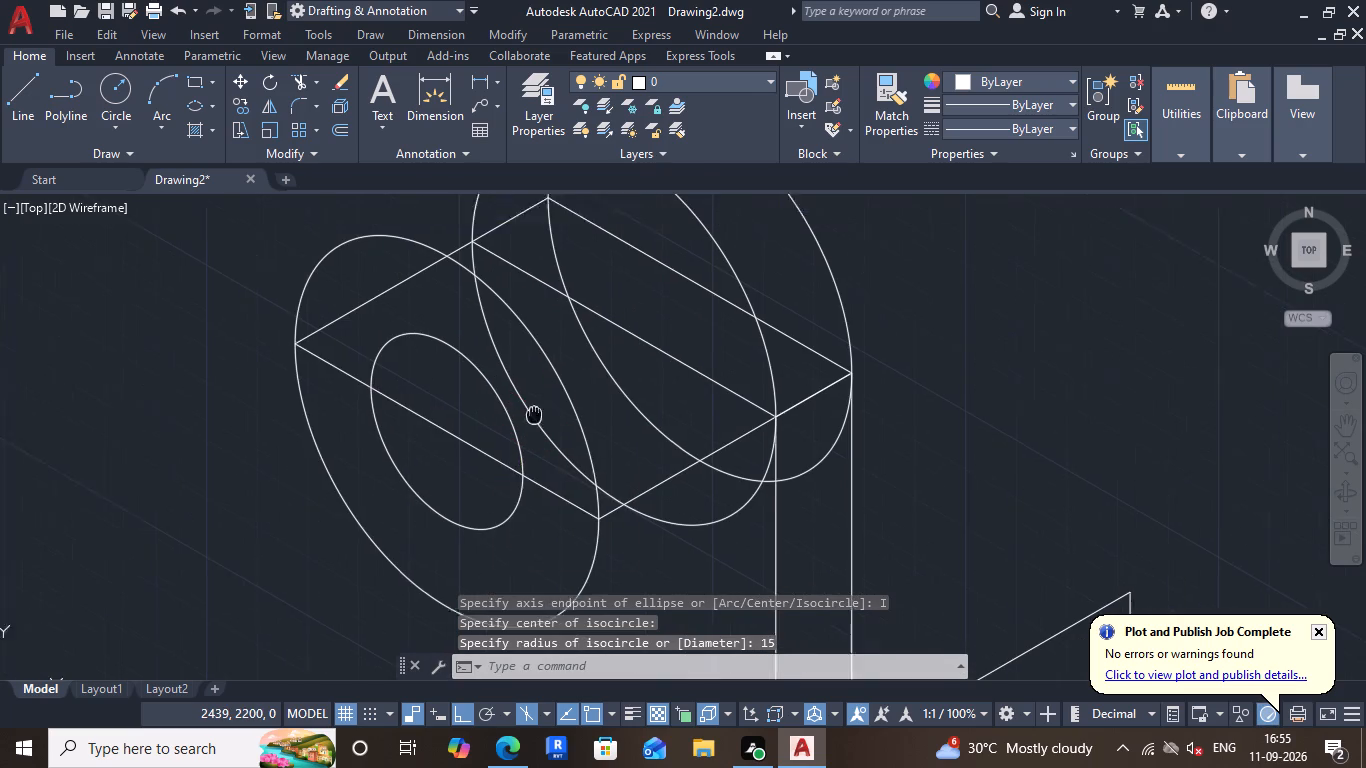
middle_click_drag(507, 431, 458, 443)
left_click(210, 107)
left_click(236, 189)
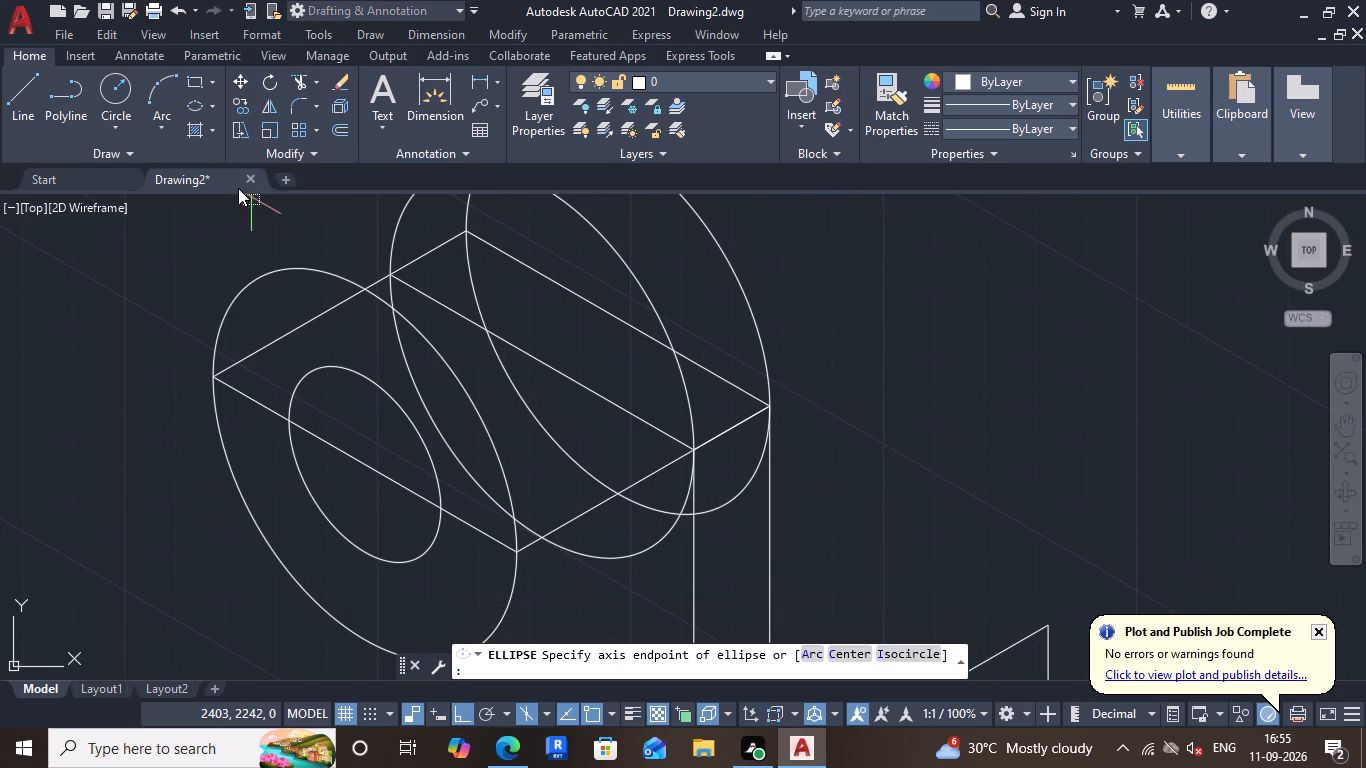
left_click(903, 655)
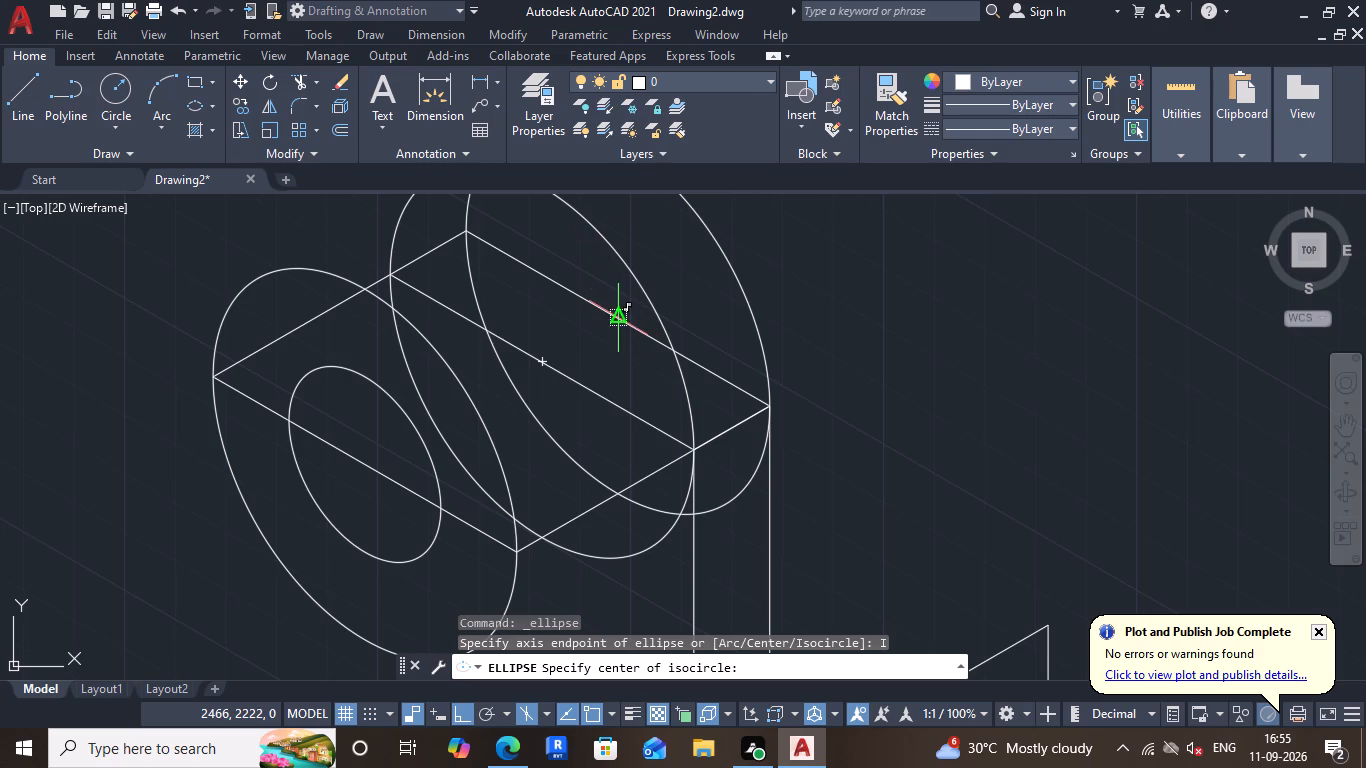
left_click(612, 315)
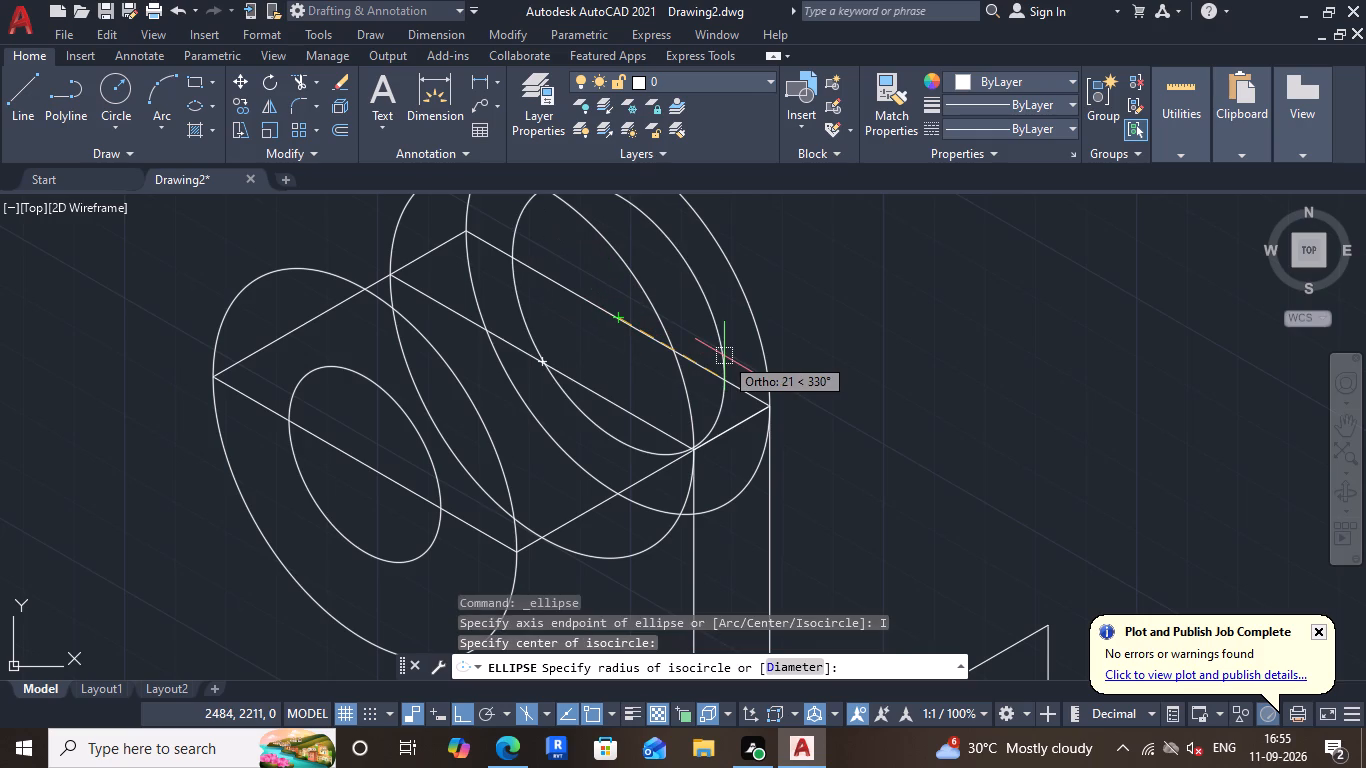
type("15")
key("Return")
Trim the back and middle isocircles, including the back 15 mm one, down to the top face's outer back edge.
scroll(683, 322, "up", 1)
middle_click_drag(729, 362, 756, 402)
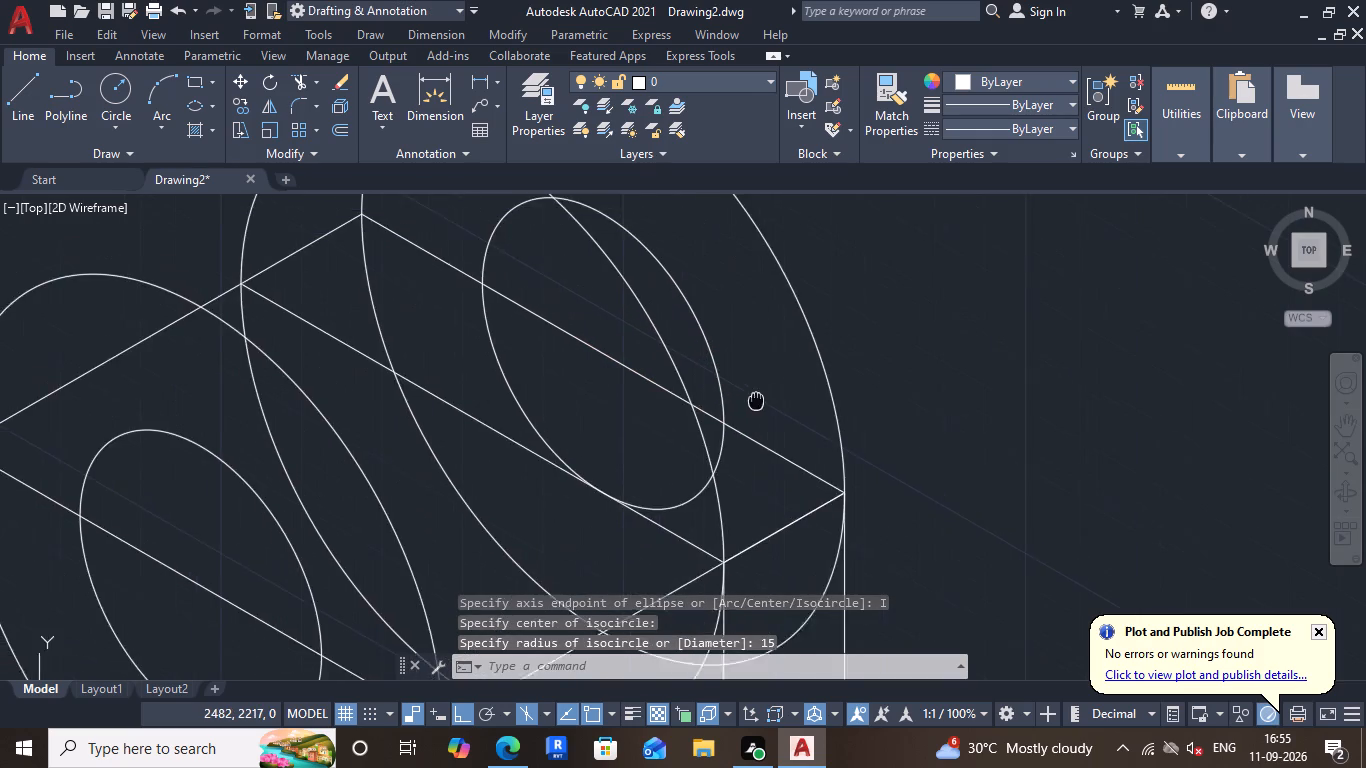
middle_click_drag(756, 402, 758, 415)
scroll(750, 360, "down", 2)
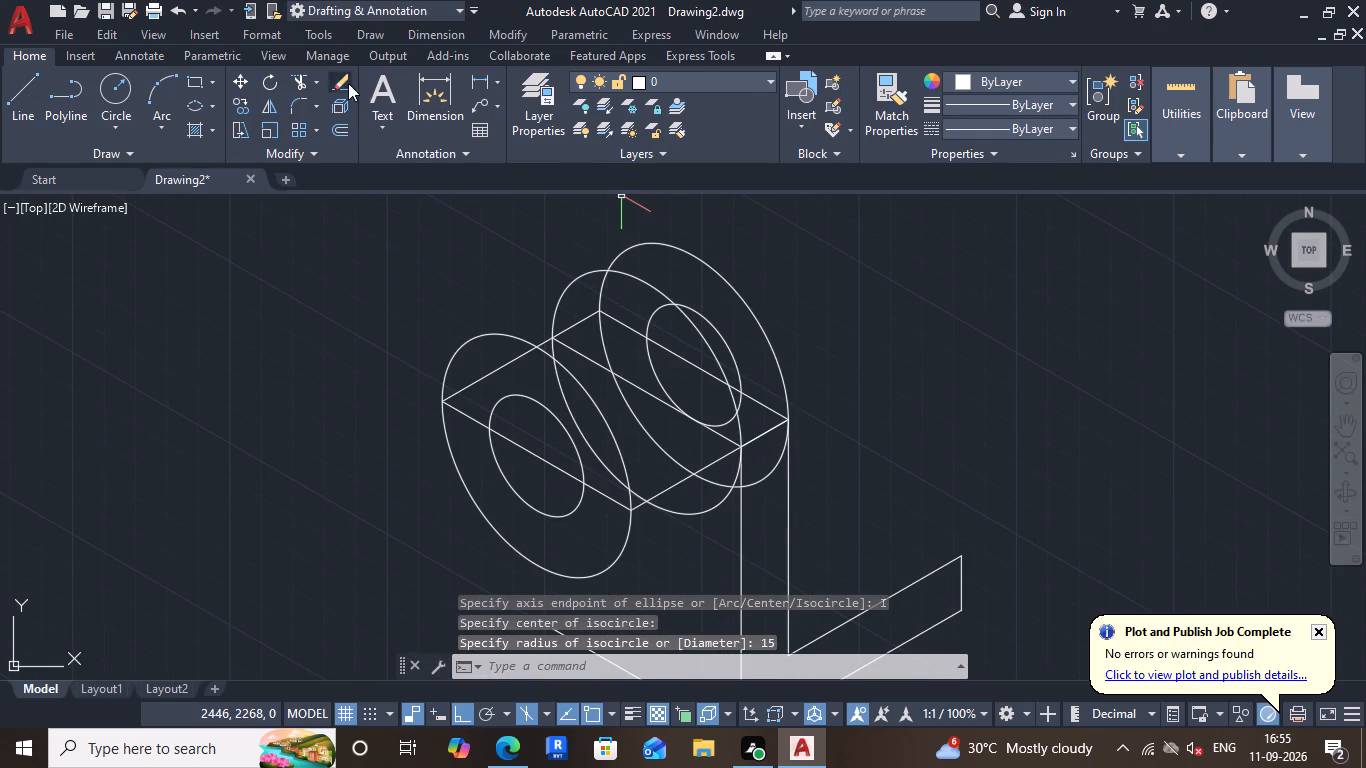
left_click(295, 73)
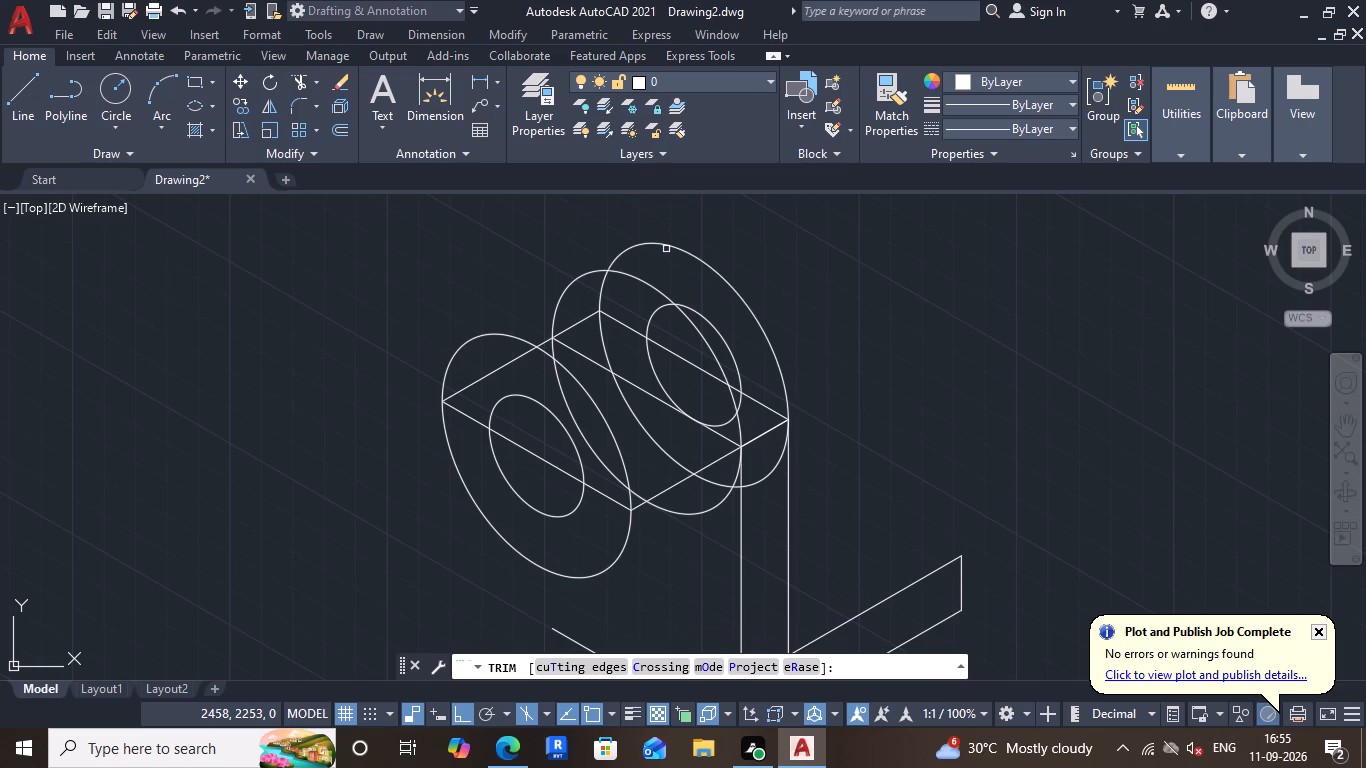
left_click(670, 245)
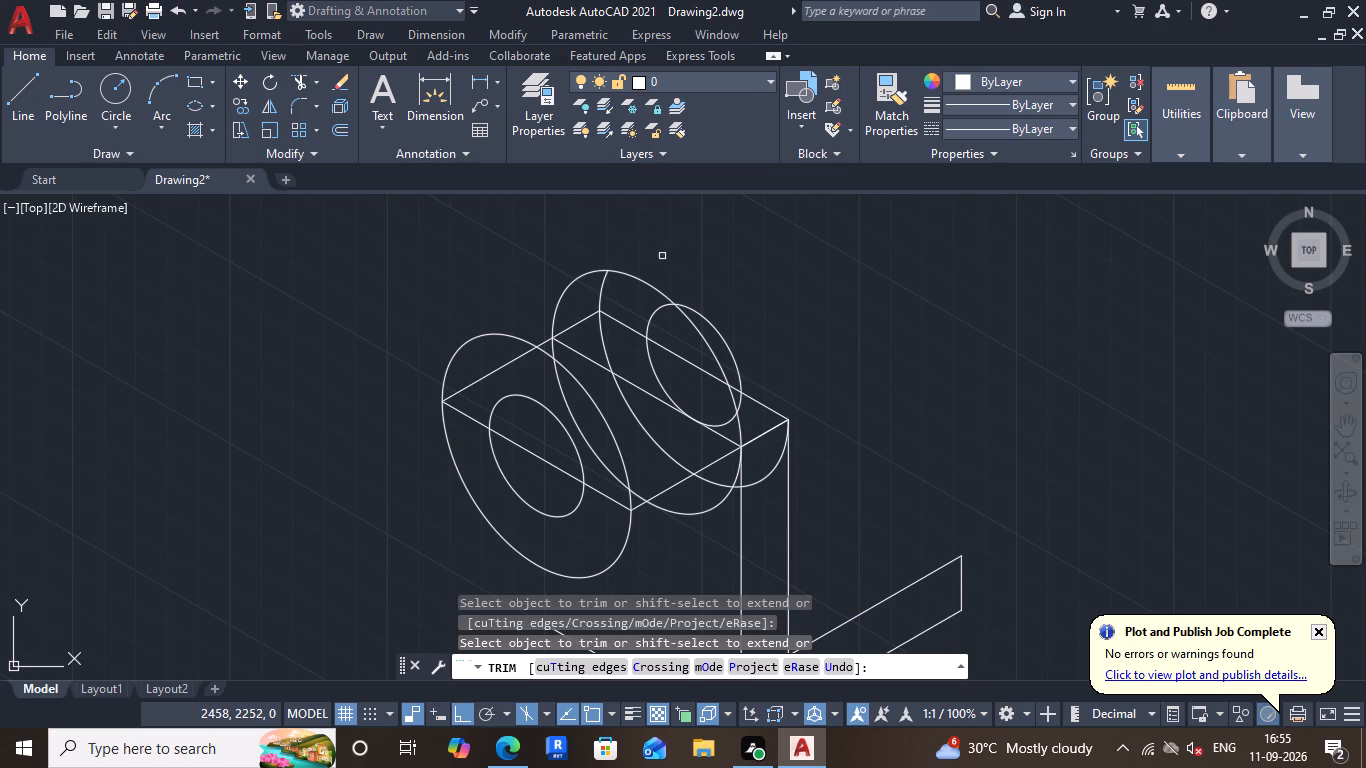
left_click(647, 283)
left_click(603, 291)
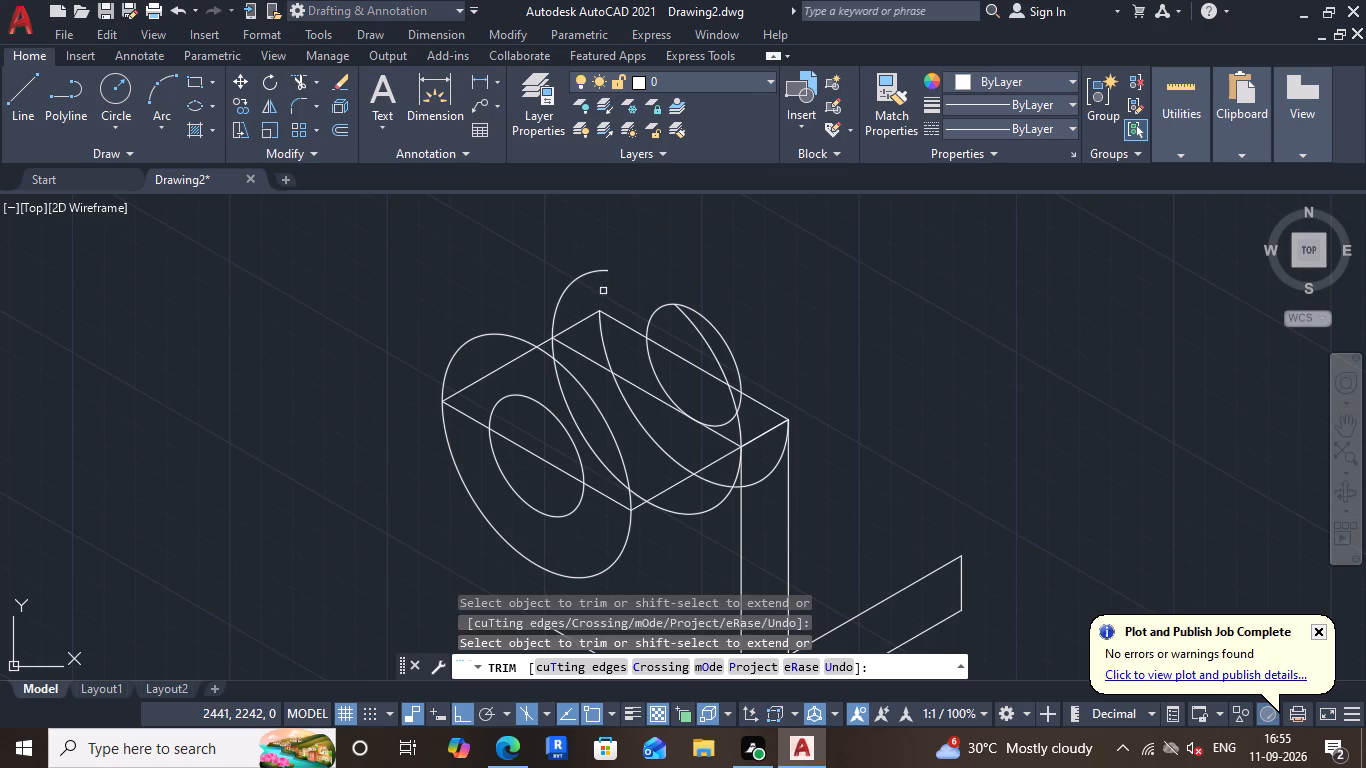
left_click(583, 275)
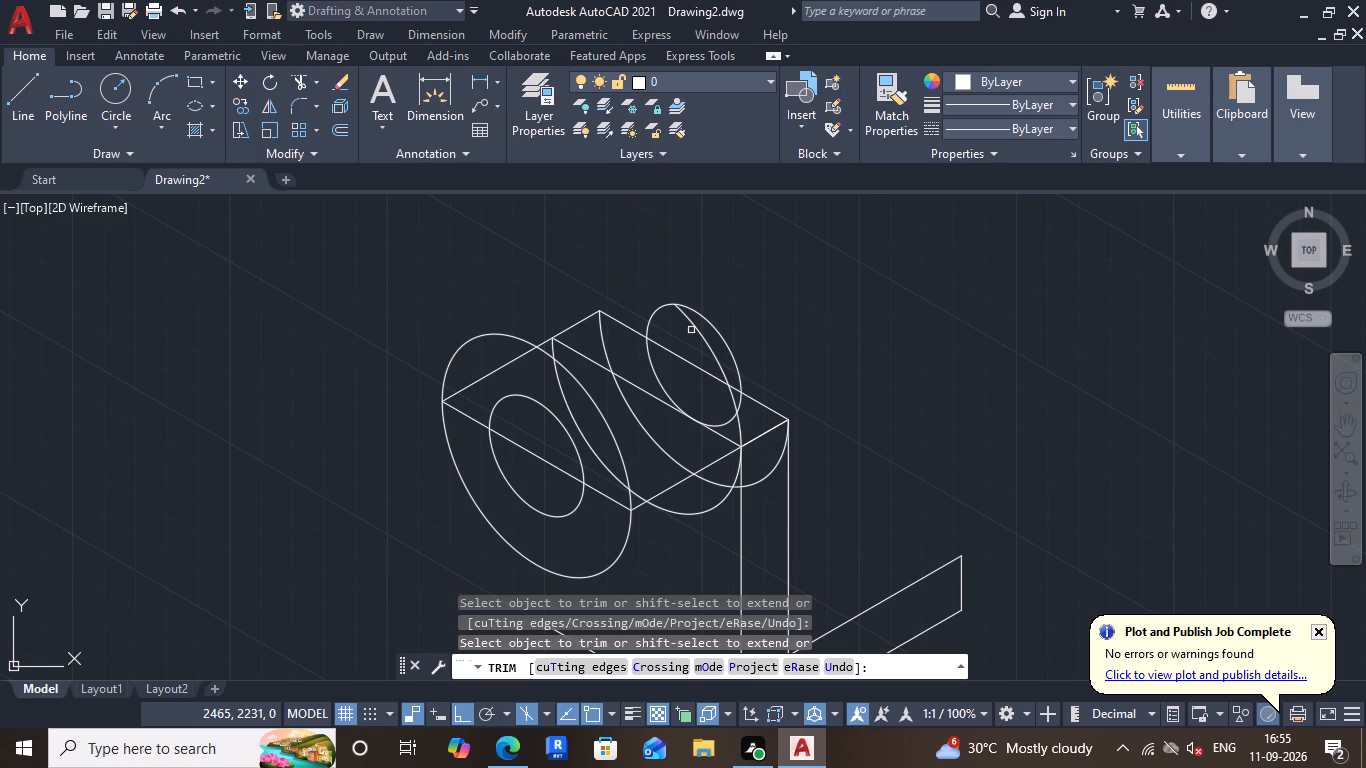
left_click(693, 327)
left_click(696, 313)
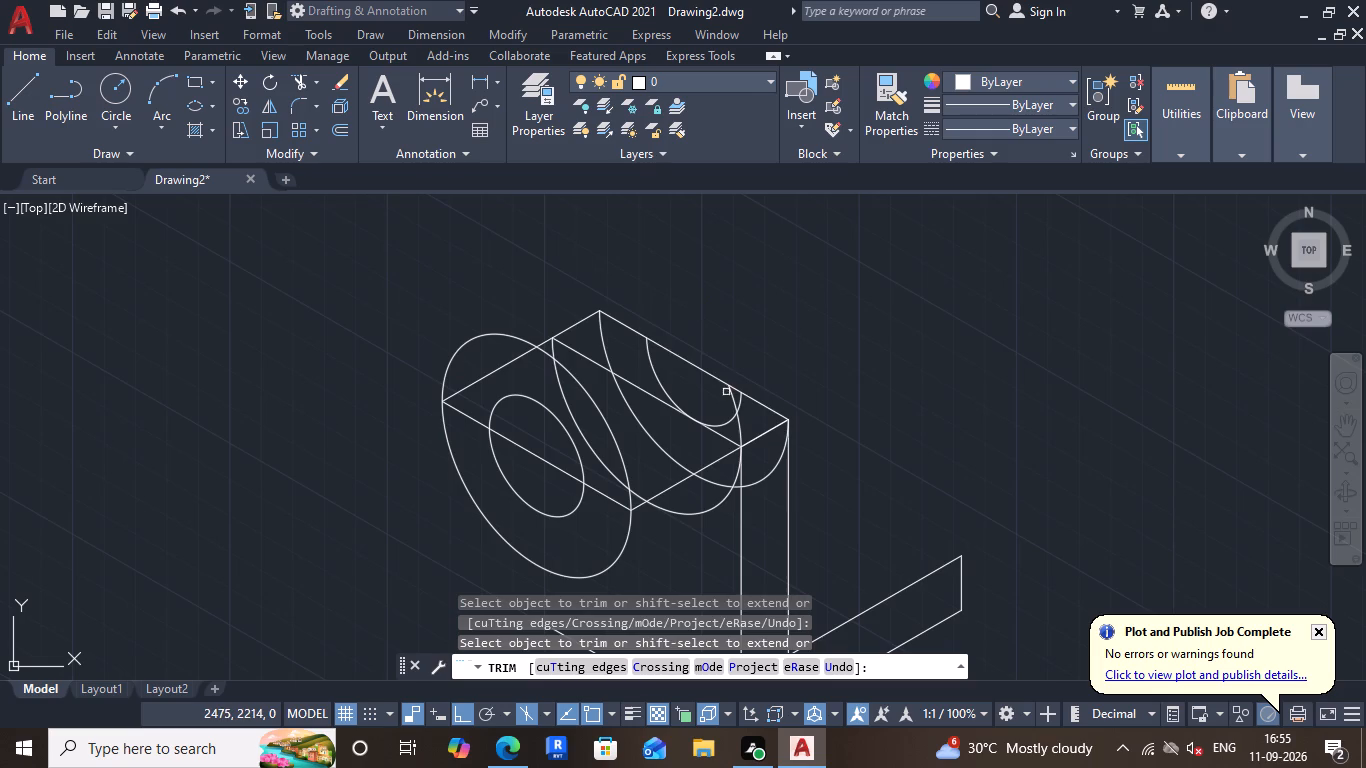
Trim the middle isocircle's leftover near the upright and remove the inner 60 mm line crossing the top face.
scroll(733, 397, "up", 2)
left_click(725, 391)
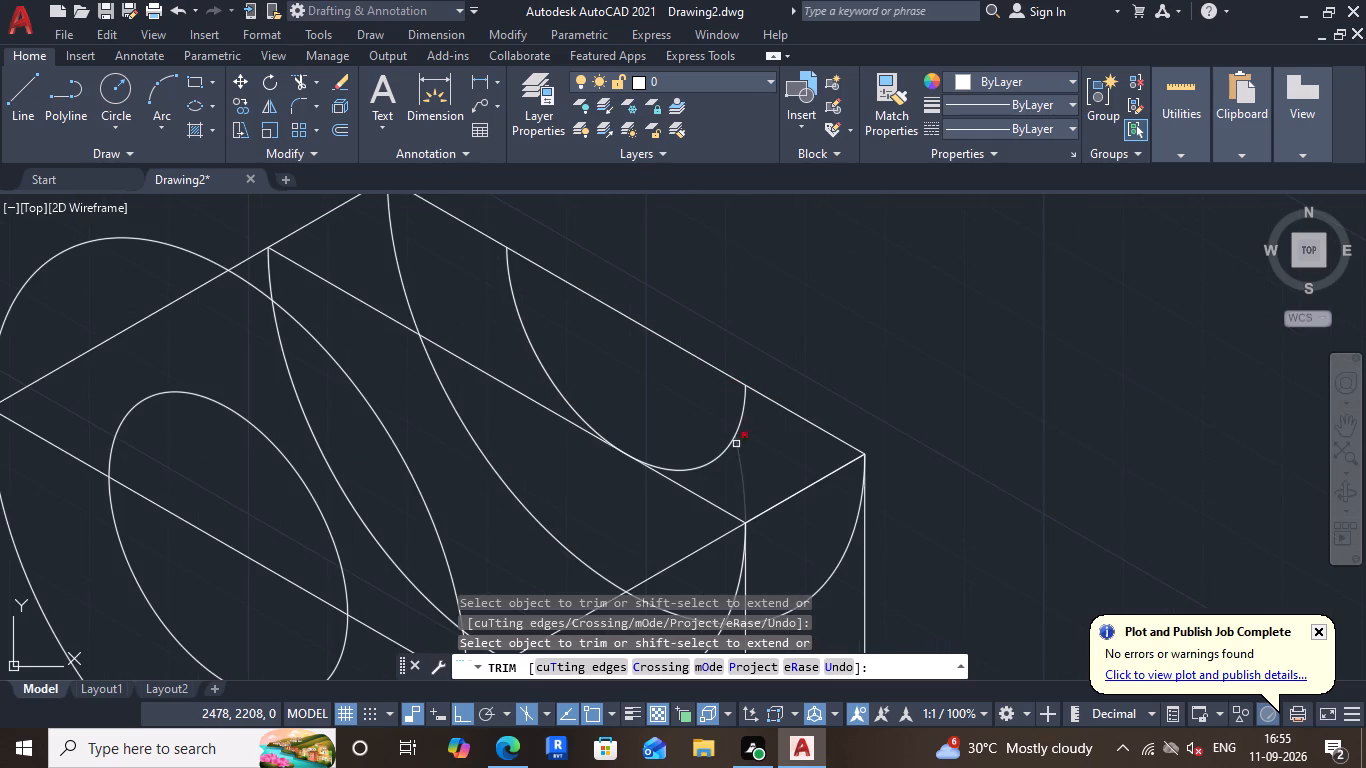
left_click(739, 461)
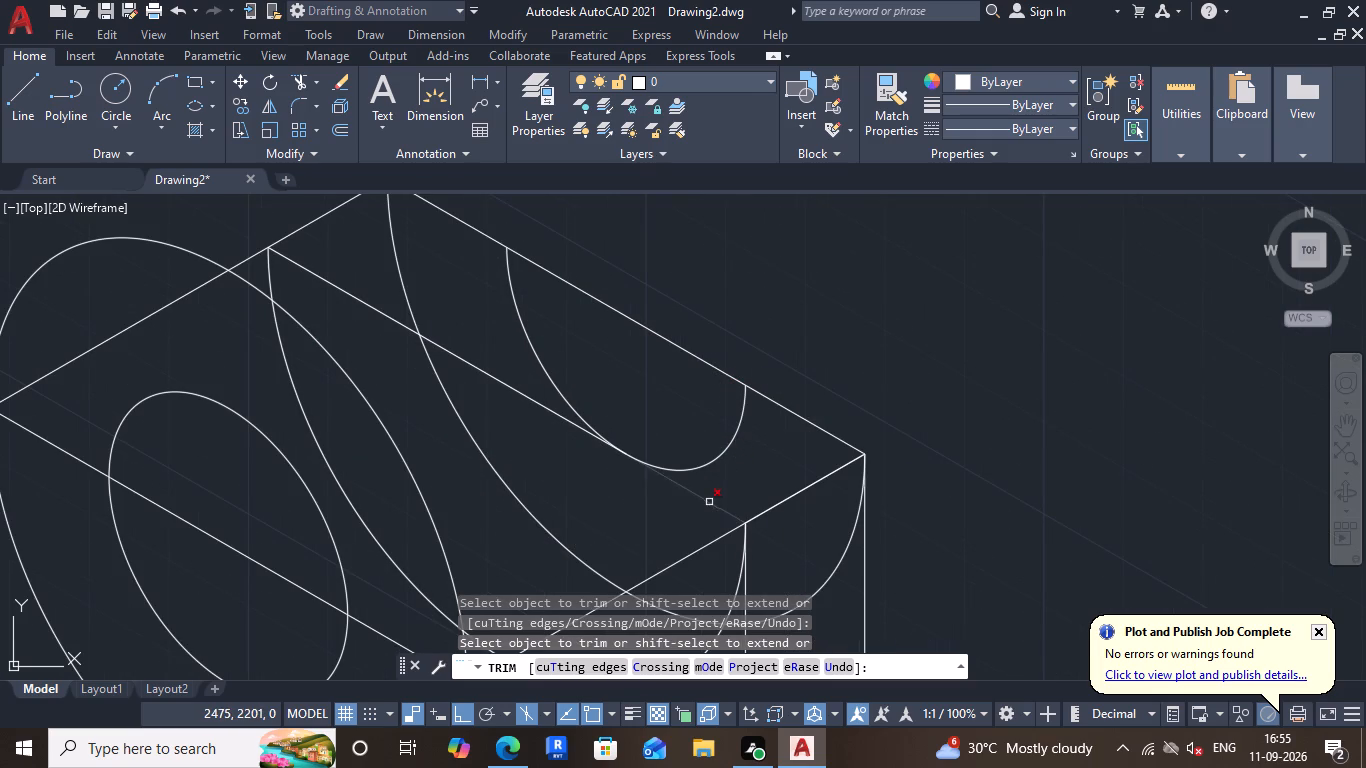
left_click(673, 484)
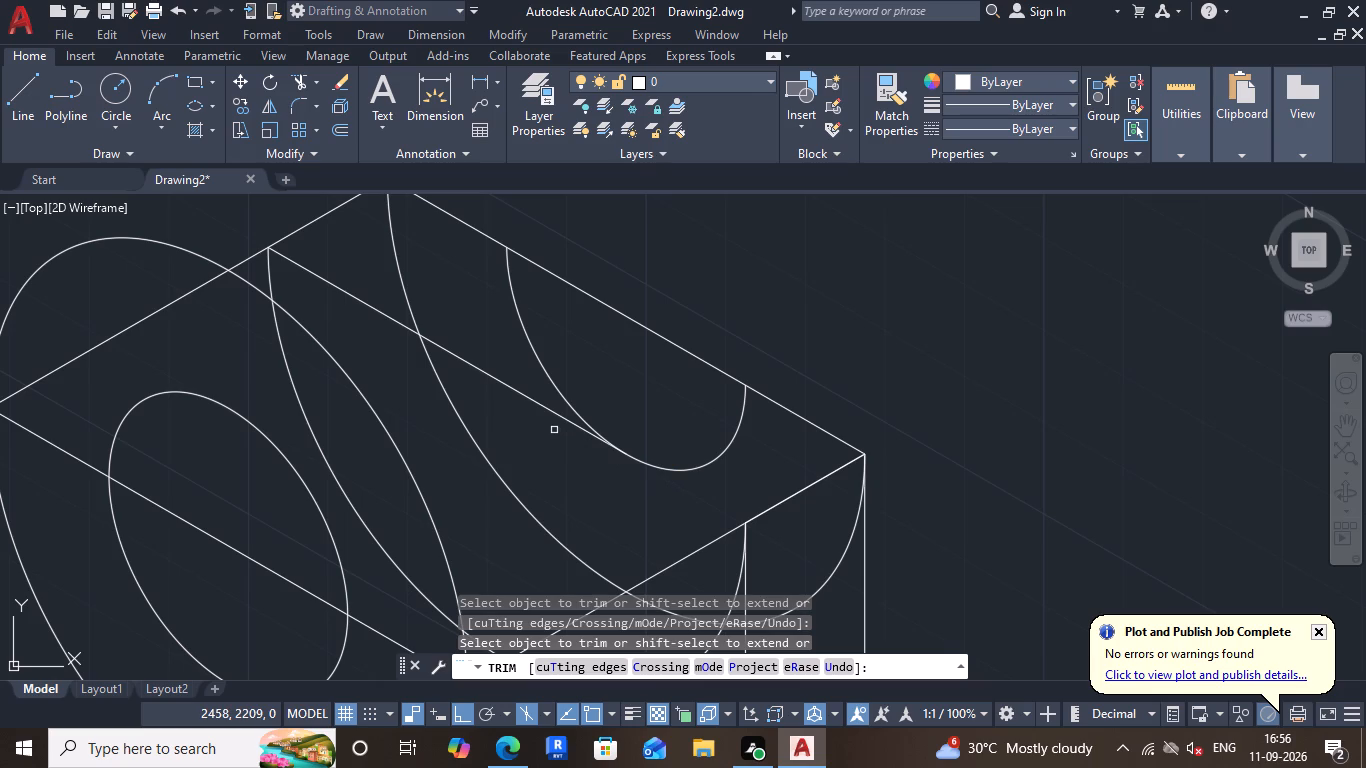
scroll(589, 381, "down", 3)
scroll(565, 380, "up", 2)
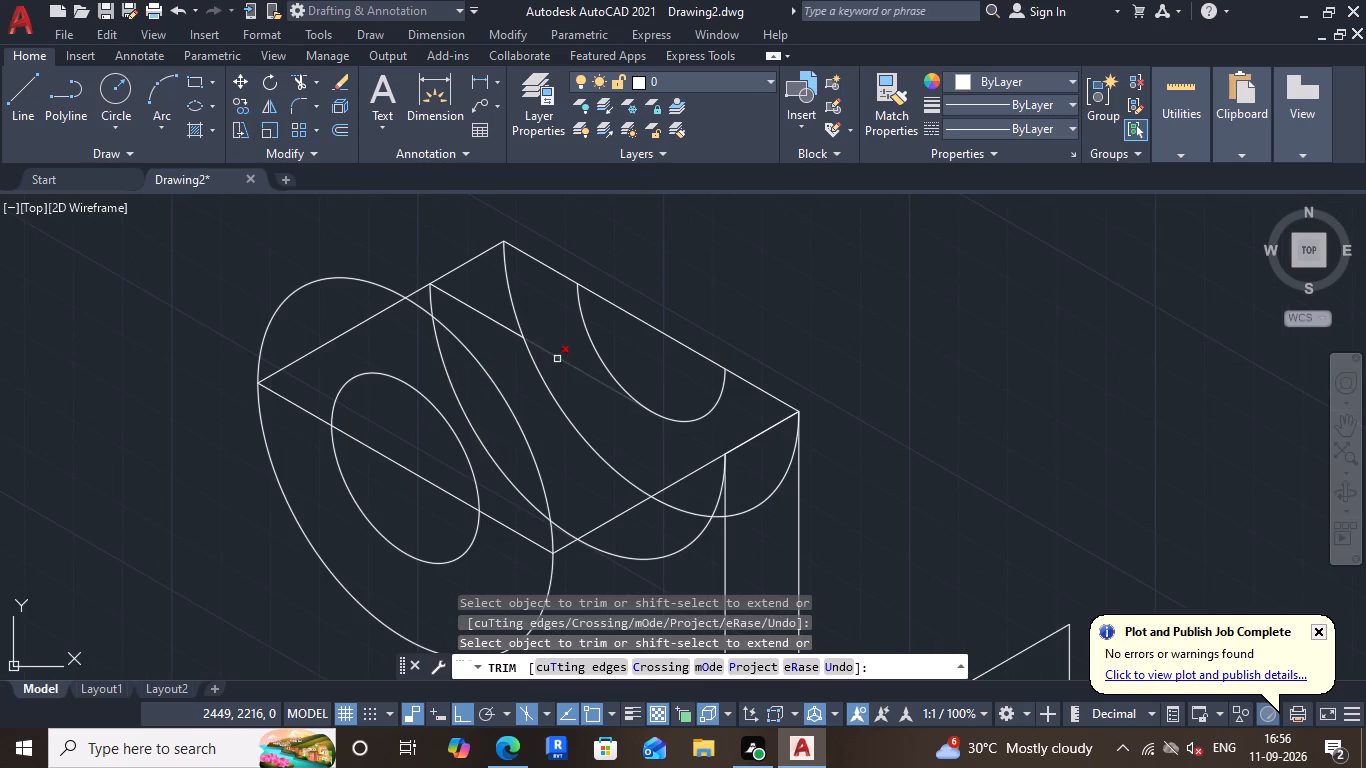
left_click(557, 359)
left_click(490, 316)
scroll(439, 303, "up", 2)
left_click(413, 301)
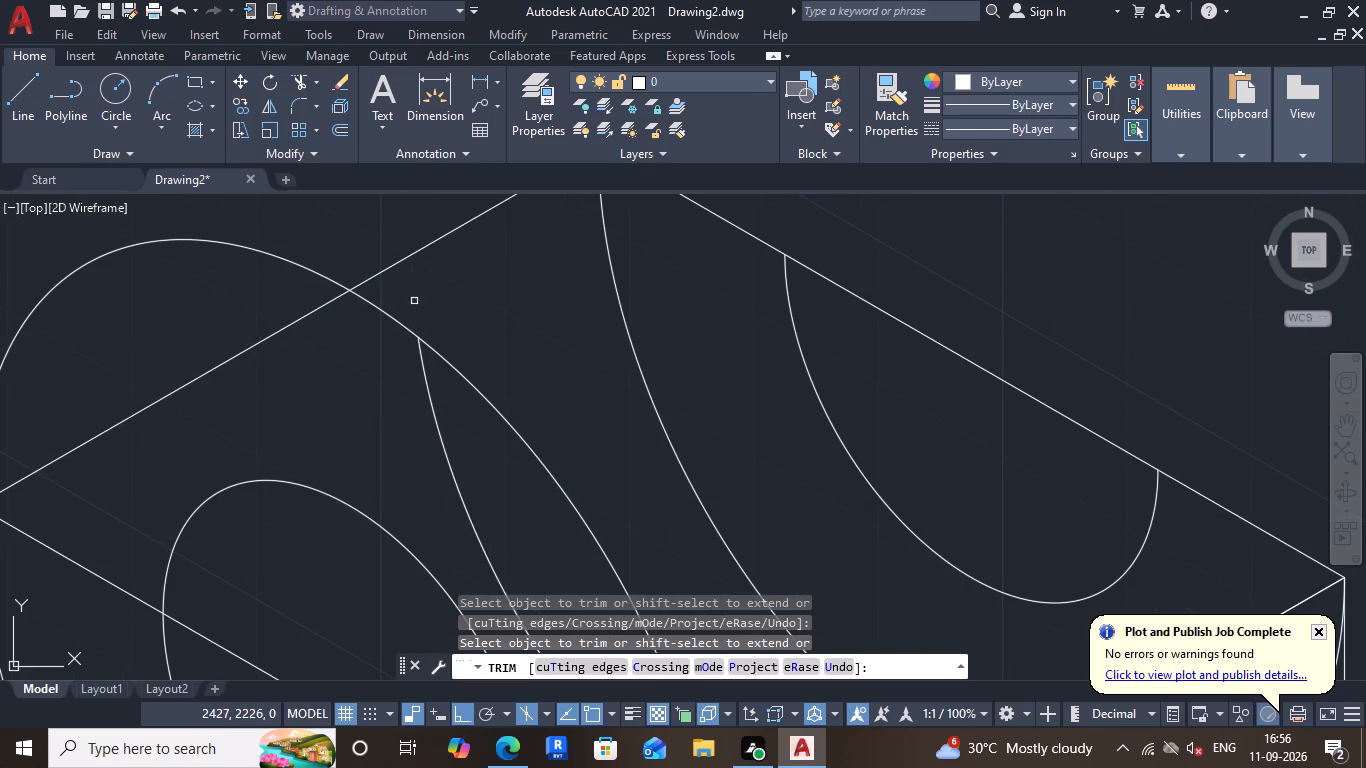
Trim the front 30 mm isocircle above its offset edge, along with the middle arc's portion crossing the top face.
scroll(416, 303, "down", 2)
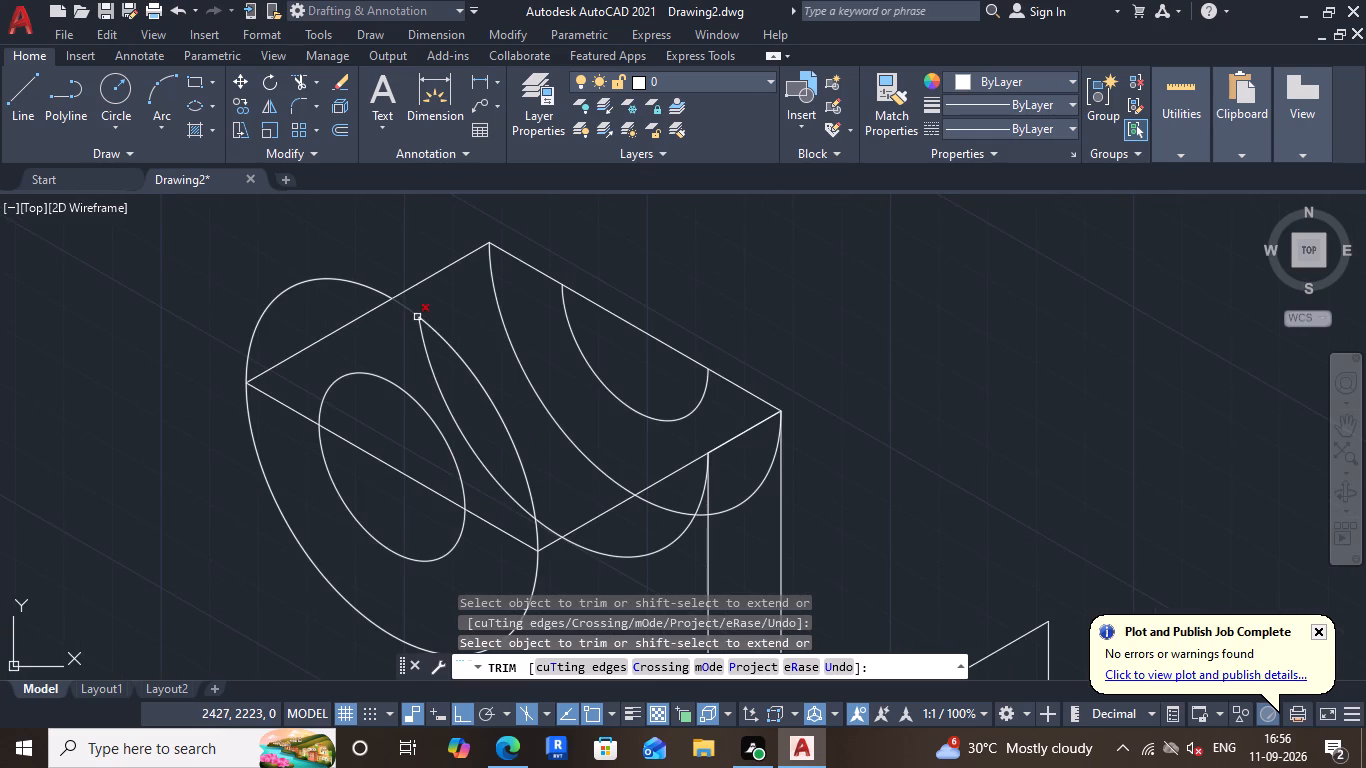
left_click(418, 314)
left_click(424, 325)
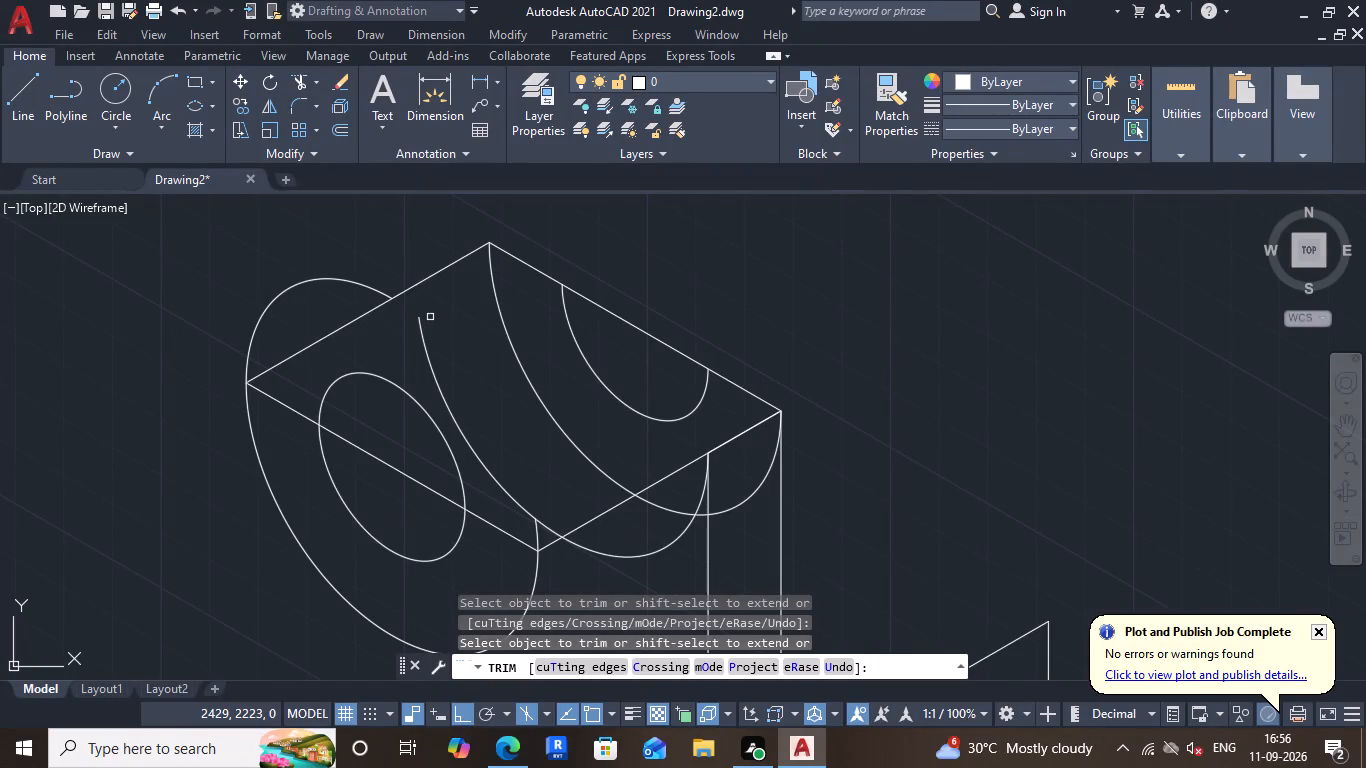
left_click(429, 359)
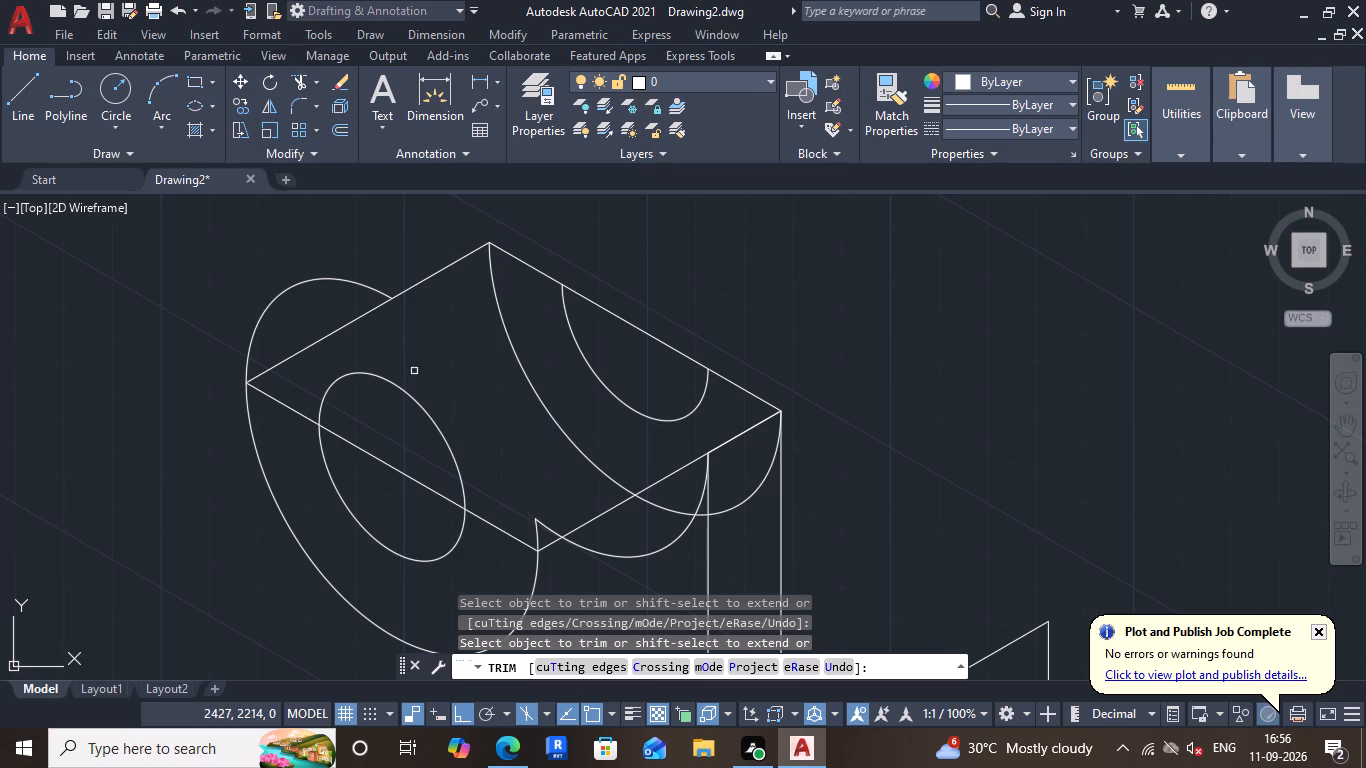
left_click(293, 290)
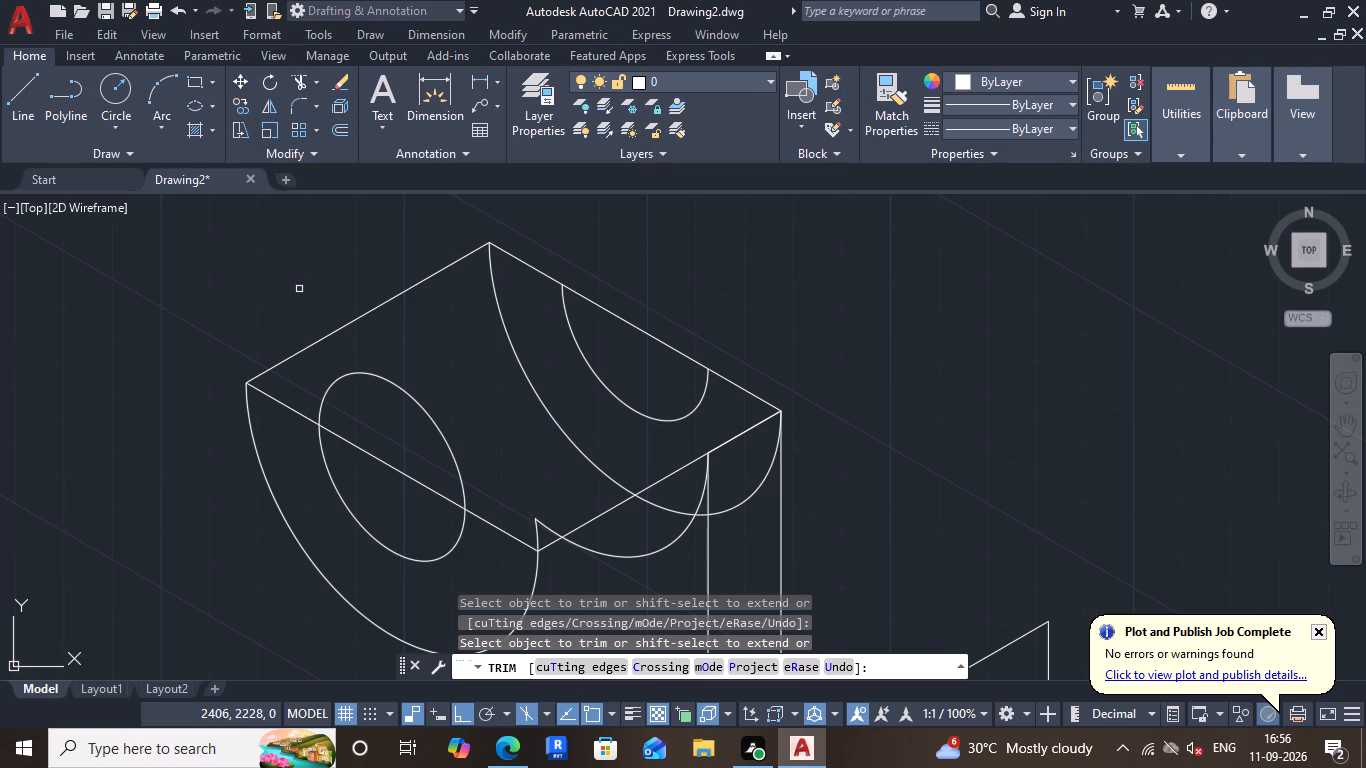
scroll(300, 289, "down", 2)
scroll(393, 377, "up", 2)
left_click(393, 388)
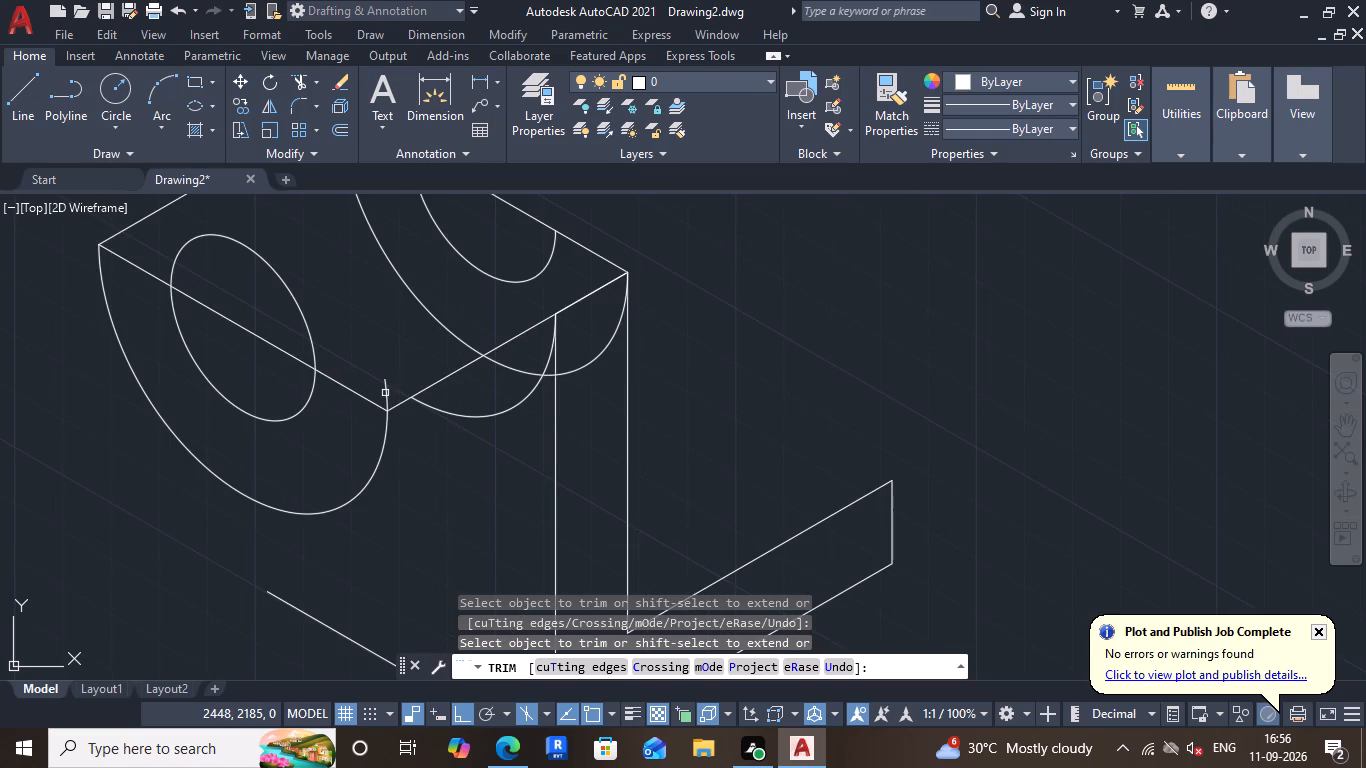
left_click(385, 393)
Trim off the rest of the middle arc and the back 30 mm arc's portion beyond the top face's side edge.
scroll(558, 398, "up", 1)
middle_click_drag(558, 398, 552, 433)
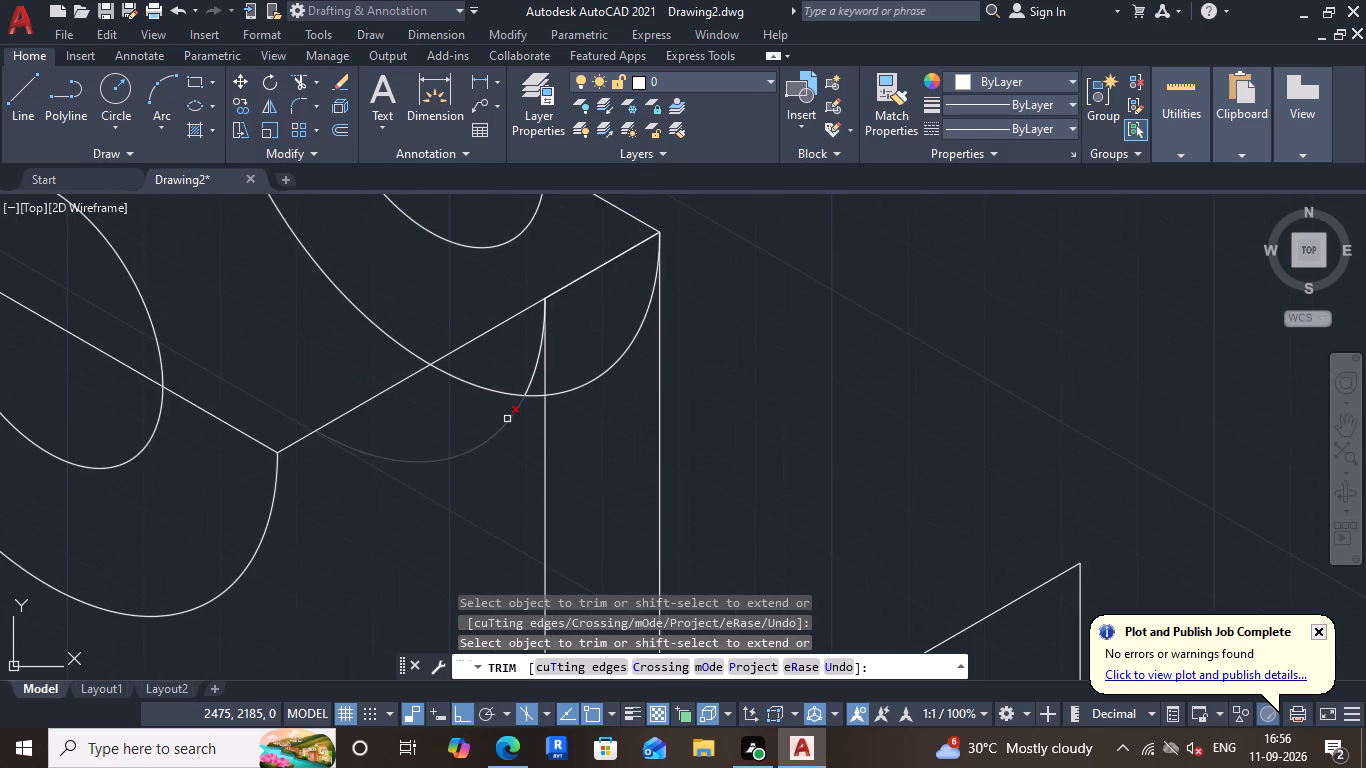
left_click(507, 419)
left_click(532, 380)
scroll(533, 376, "down", 2)
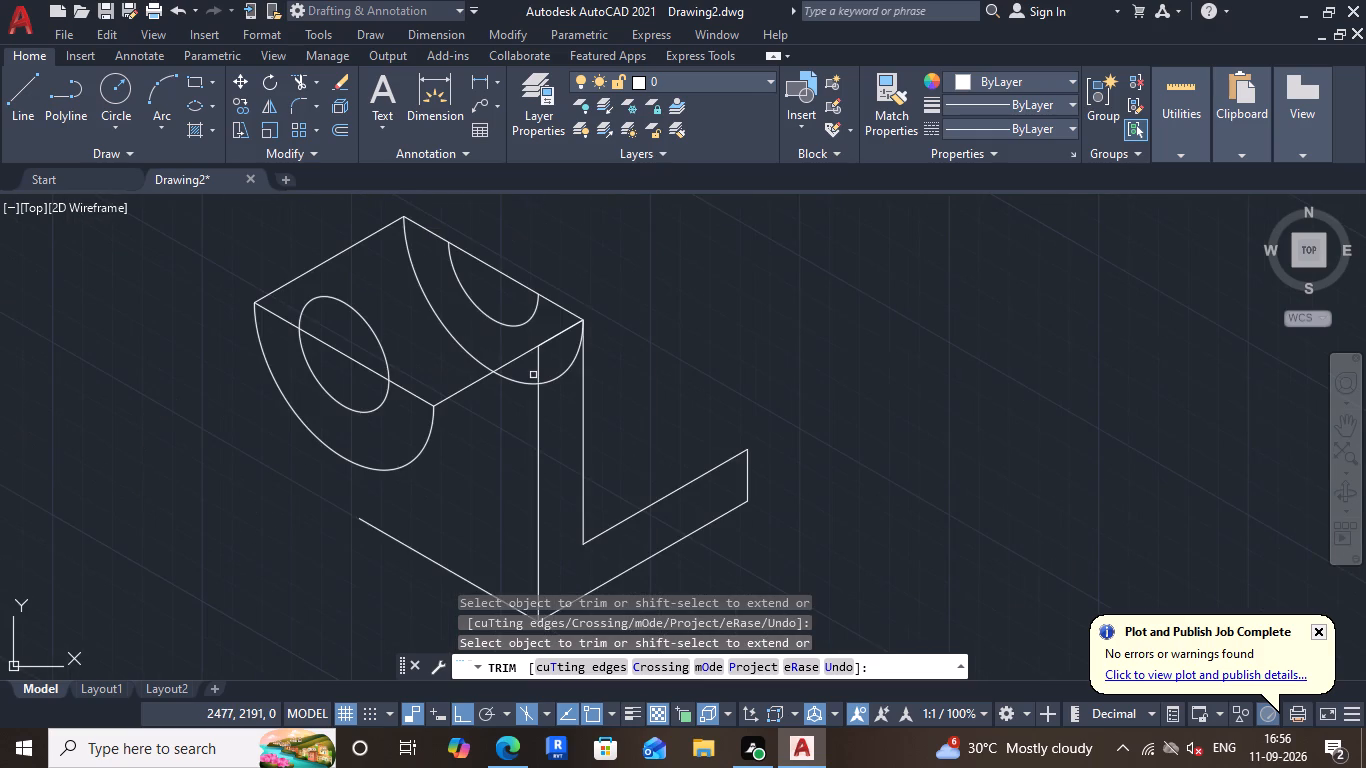
left_click(523, 383)
left_click(566, 367)
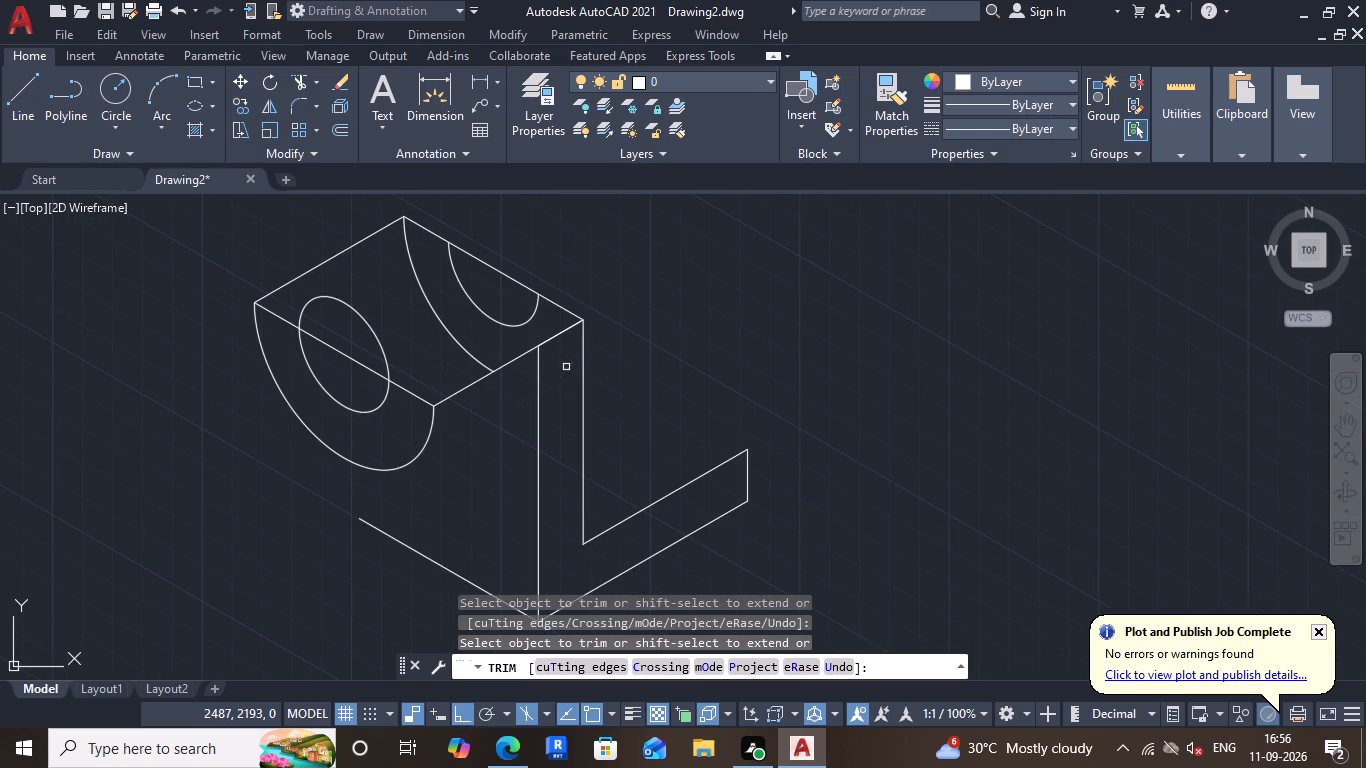
Trim the front 15 mm isocircle's upper half and the offset edge segment spanning its opening.
left_click(386, 367)
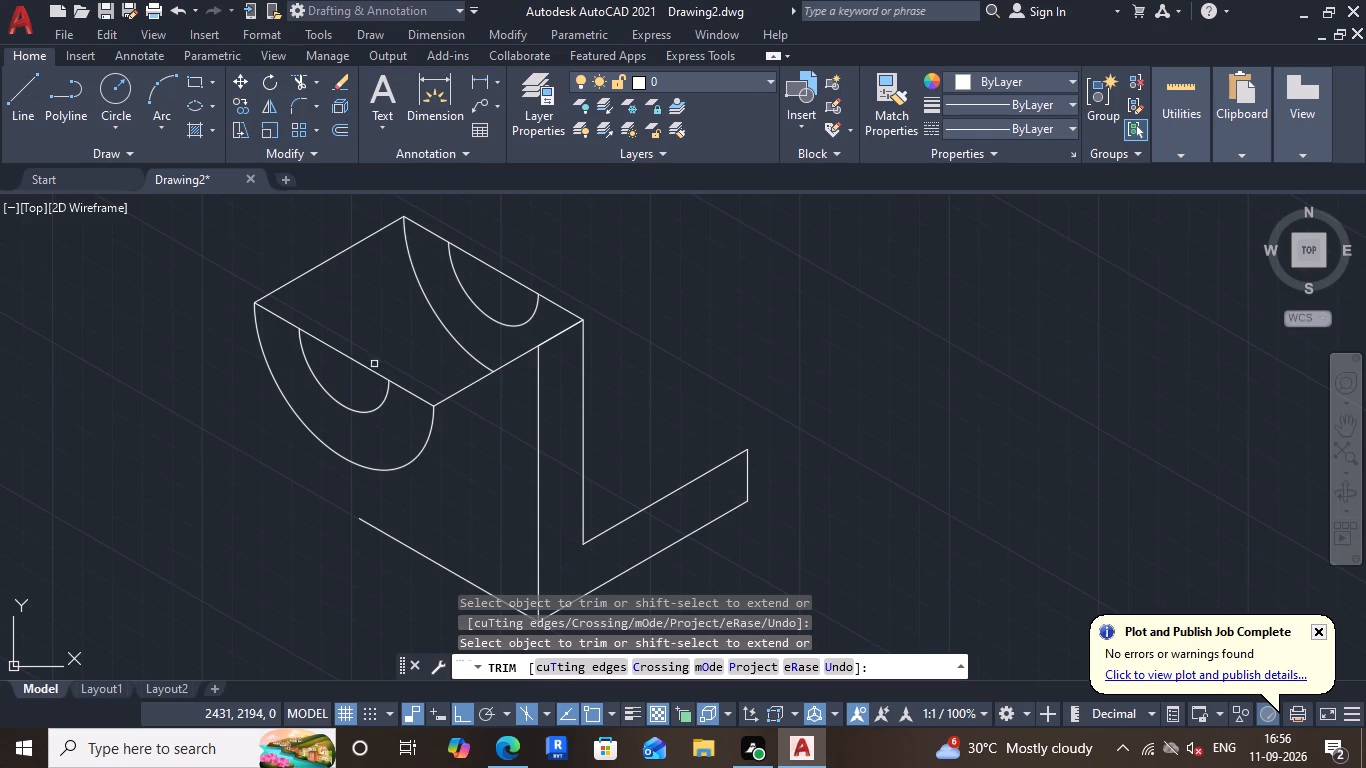
left_click(363, 365)
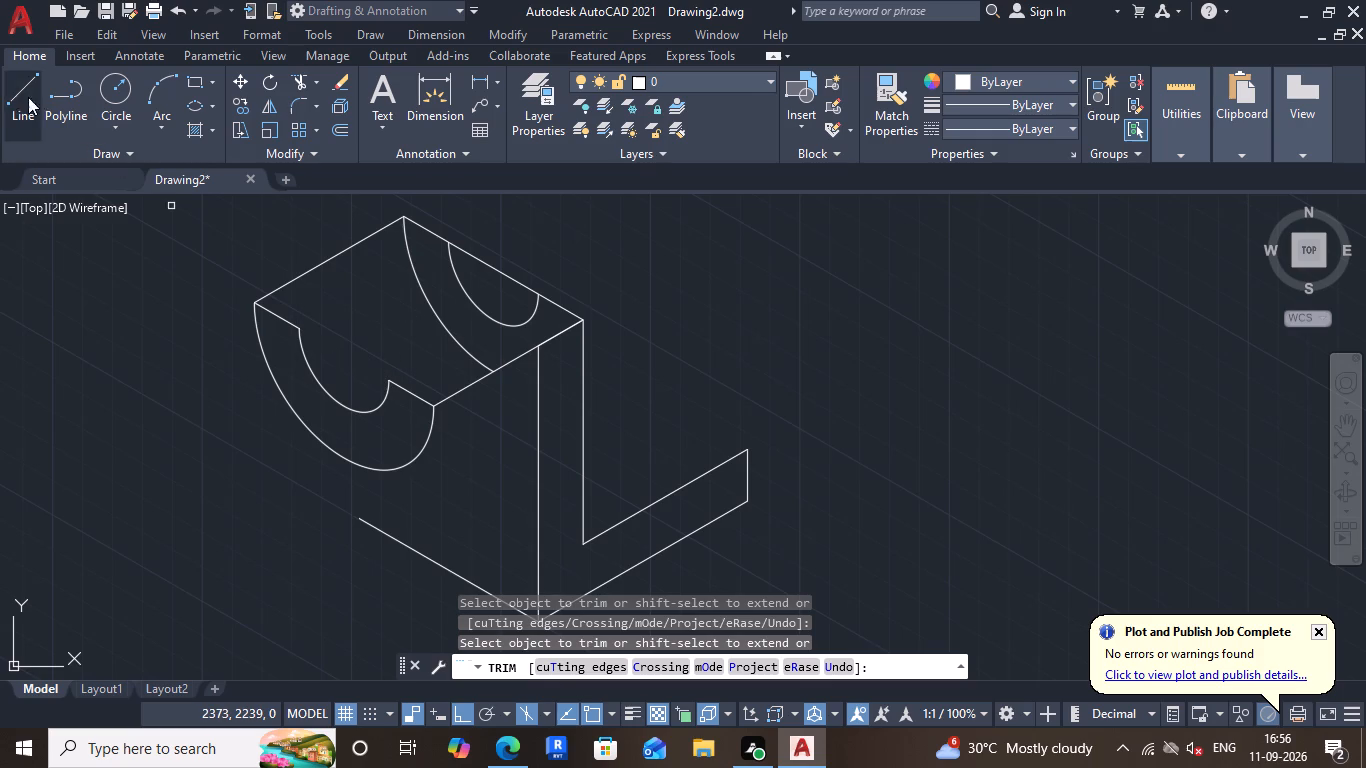
Connect both ends of the front 15 mm arc to the matching ends of the back 15 mm arc with lines.
left_click(21, 97)
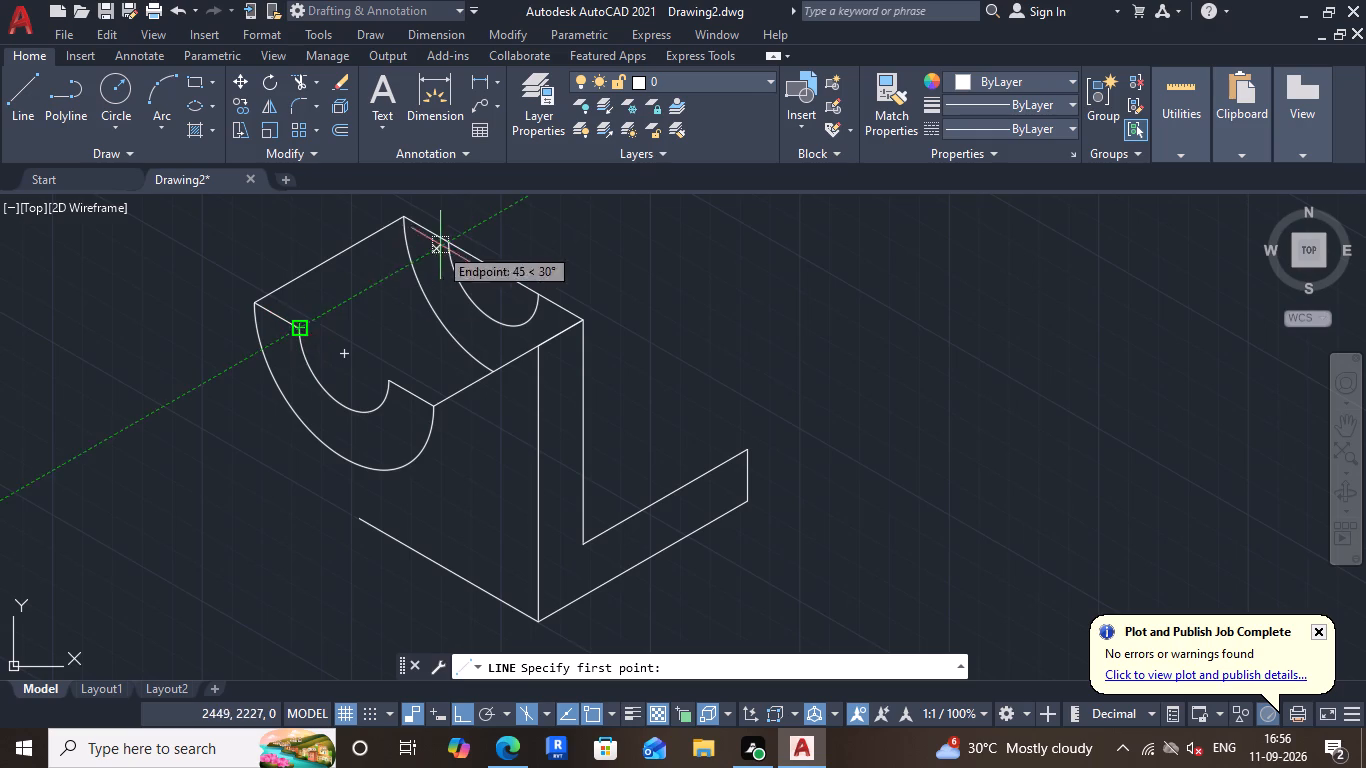
left_click(301, 325)
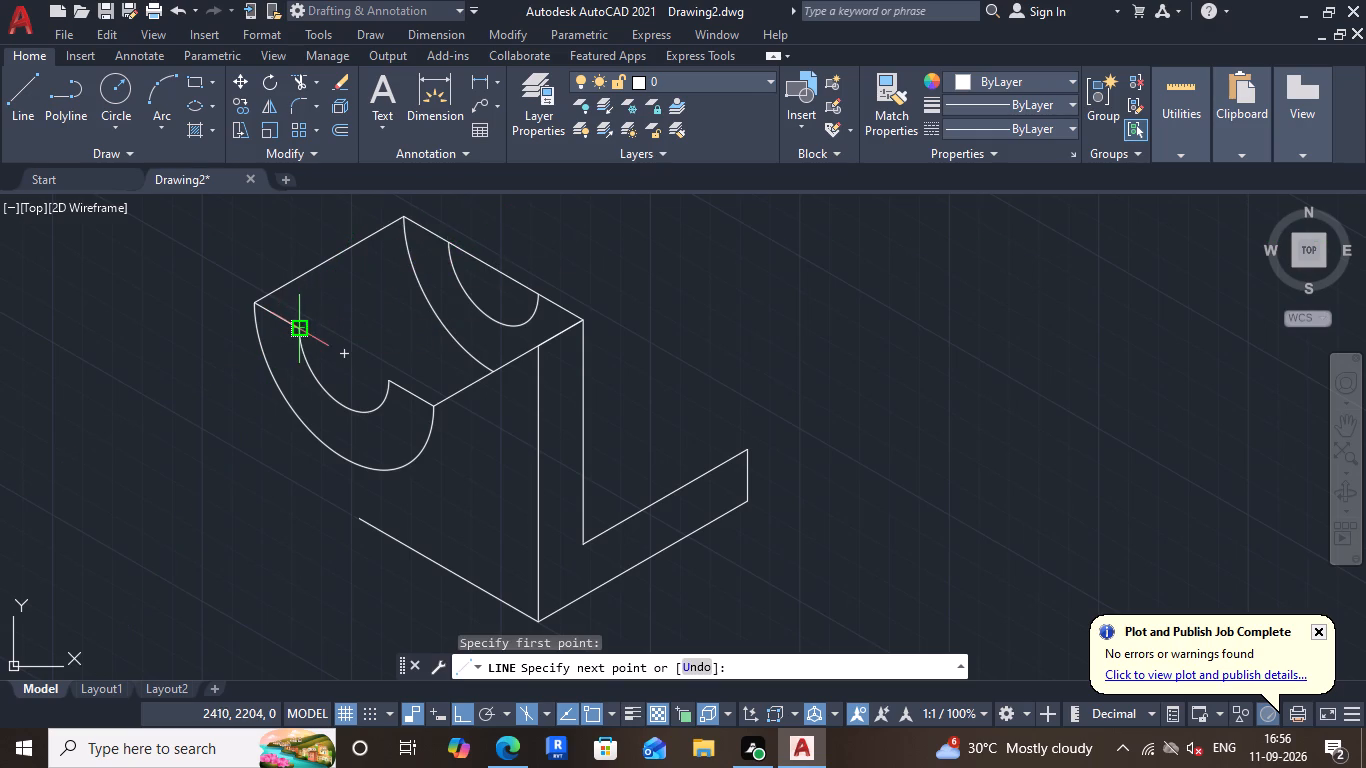
left_click(452, 246)
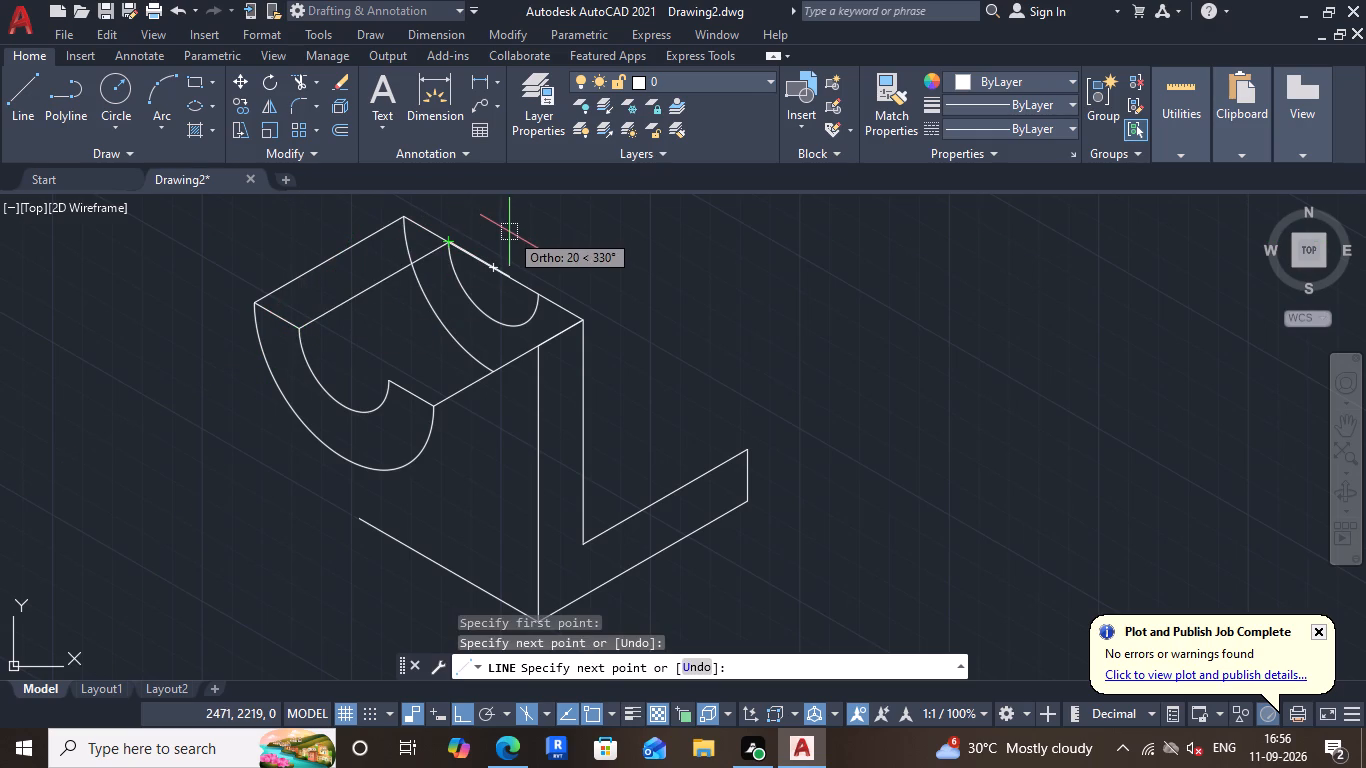
key("Escape")
left_click(37, 101)
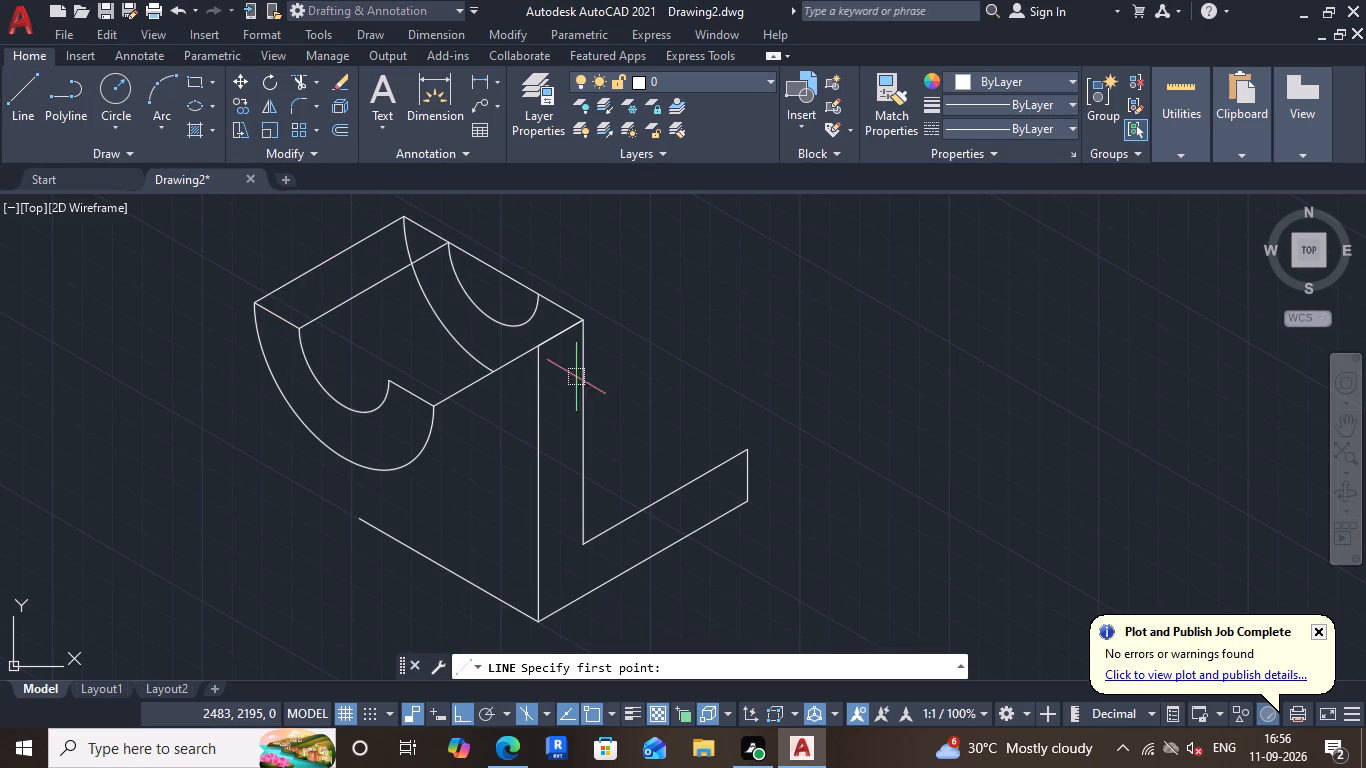
left_click(392, 381)
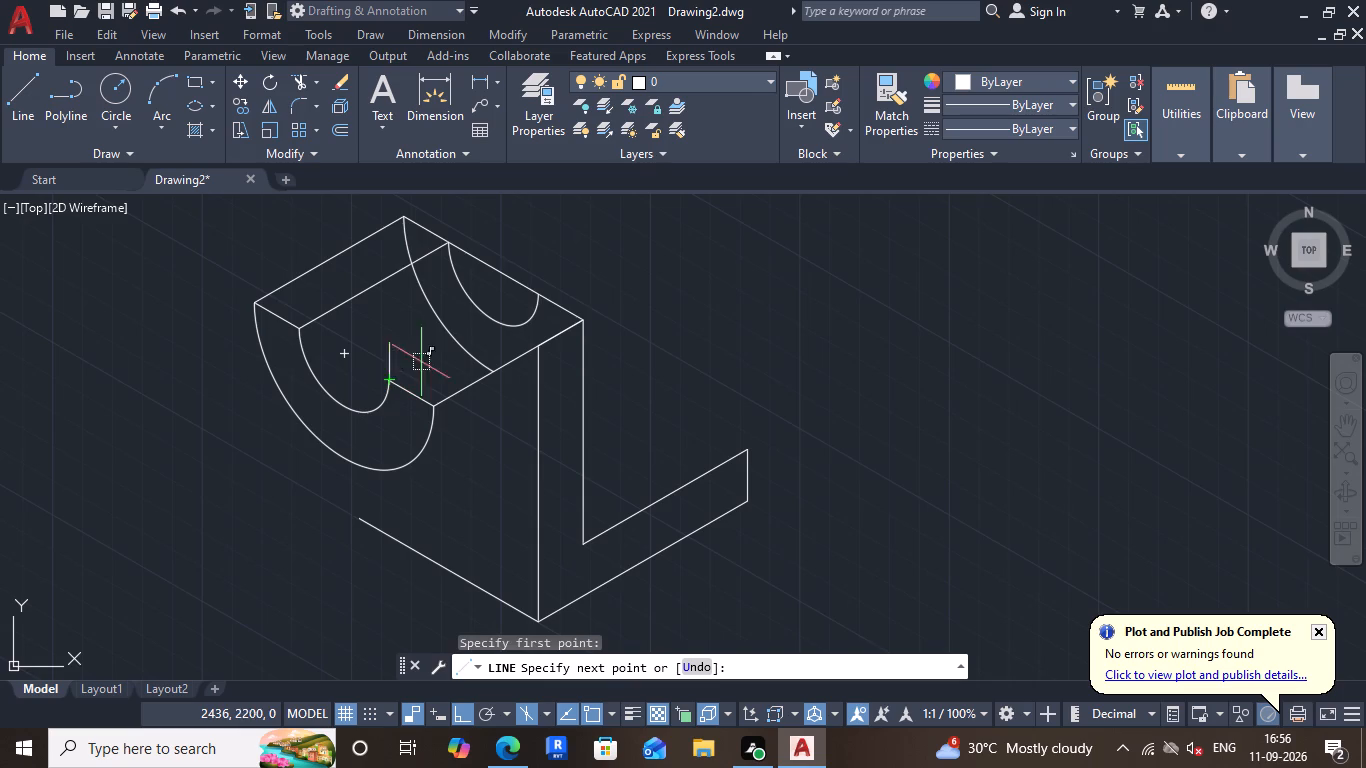
left_click(535, 298)
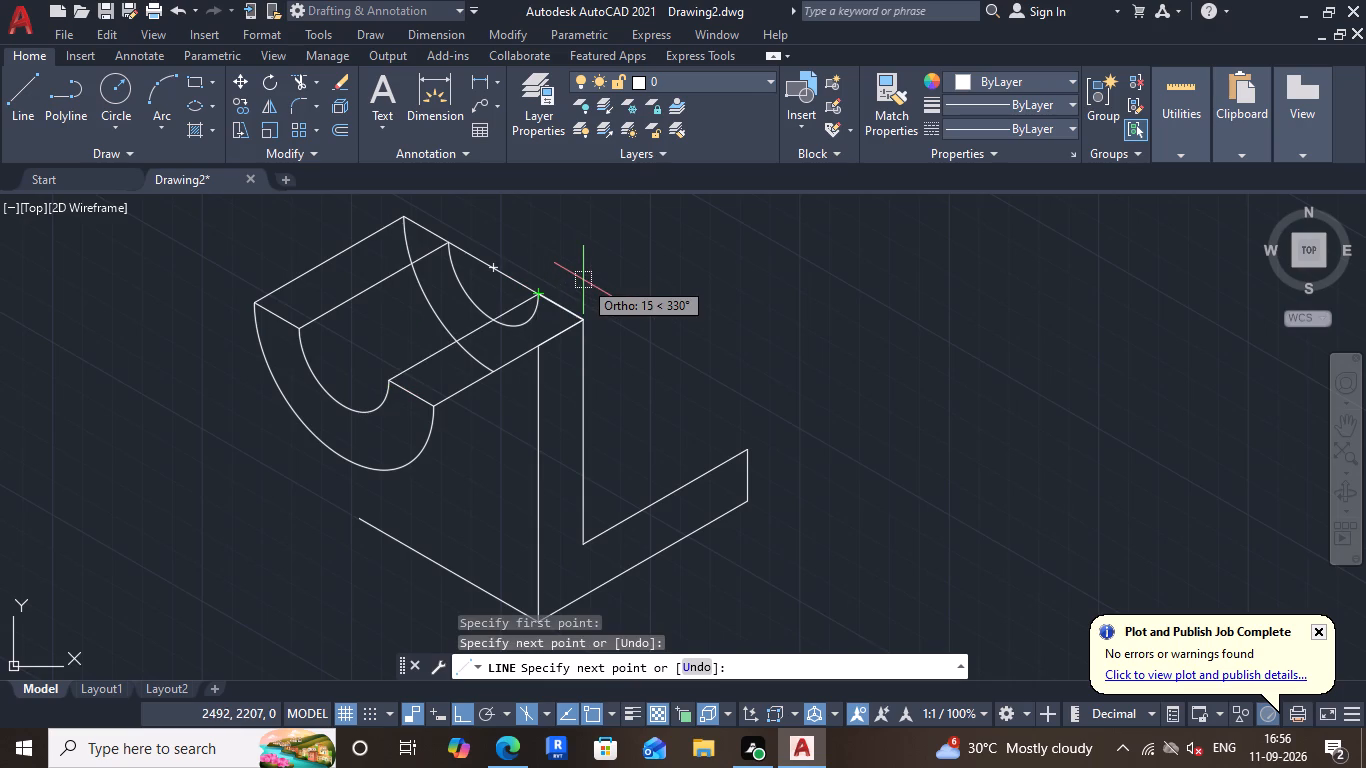
key("Escape")
Trim the back 15 mm arc's hidden end beyond the saddle opening's near edge line.
scroll(560, 329, "up", 2)
scroll(561, 329, "down", 2)
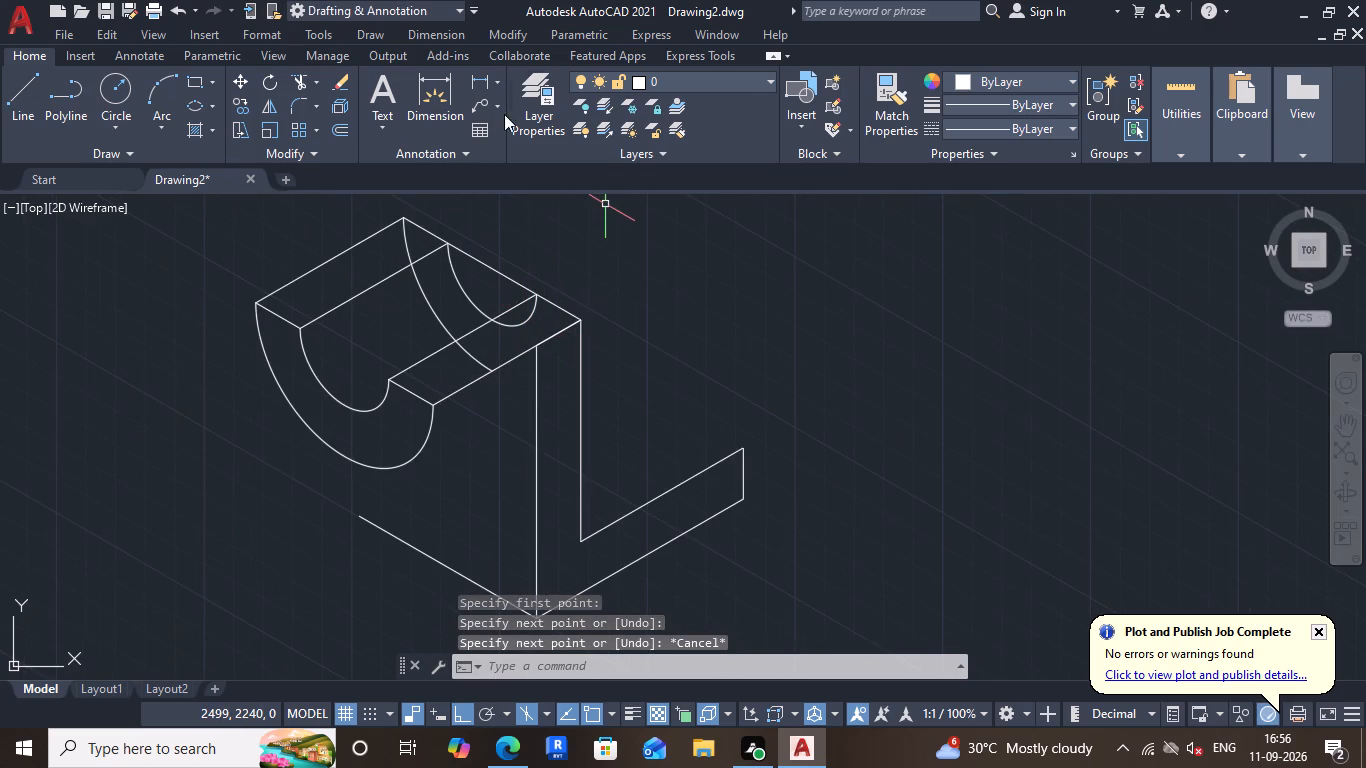
left_click(305, 74)
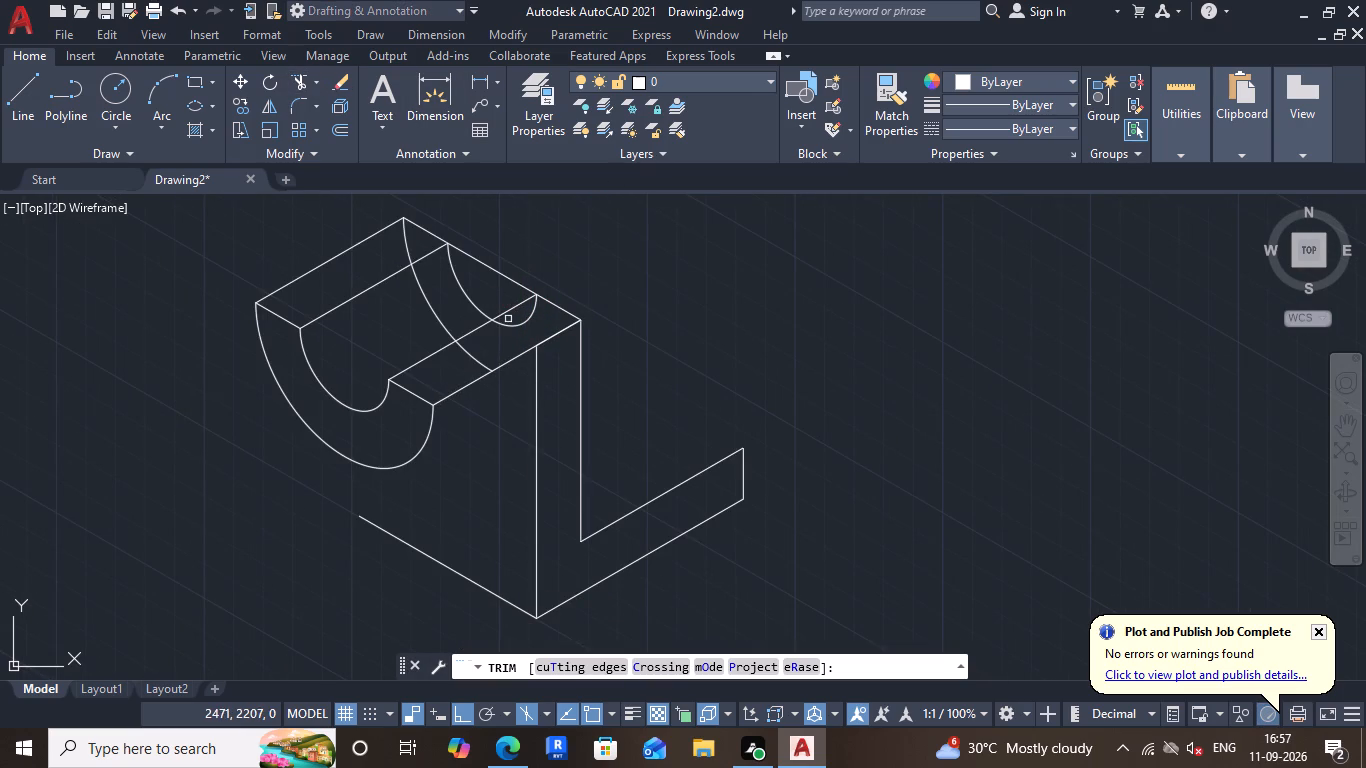
left_click(518, 327)
Trim away all remaining pieces of the back 30 mm arc across the top face.
scroll(525, 326, "down", 1)
scroll(487, 317, "up", 1)
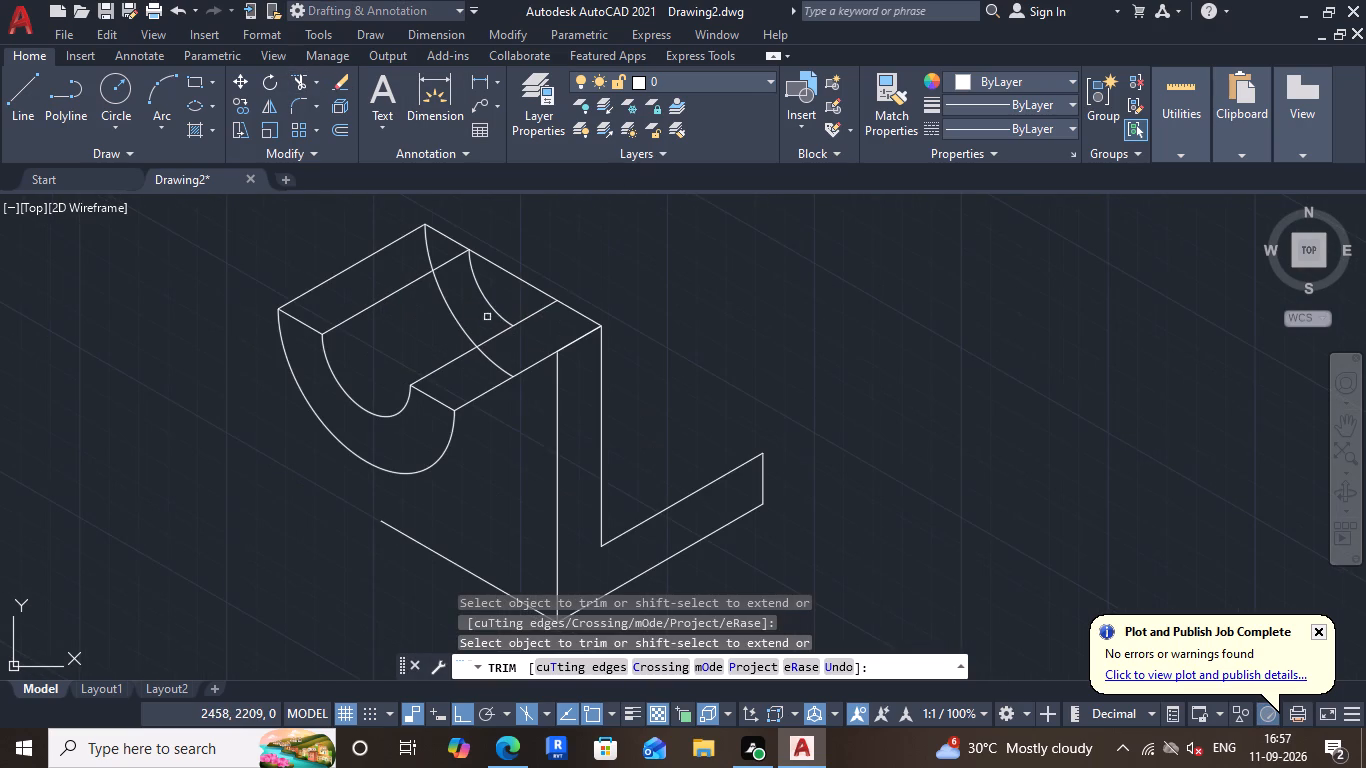
left_click(459, 328)
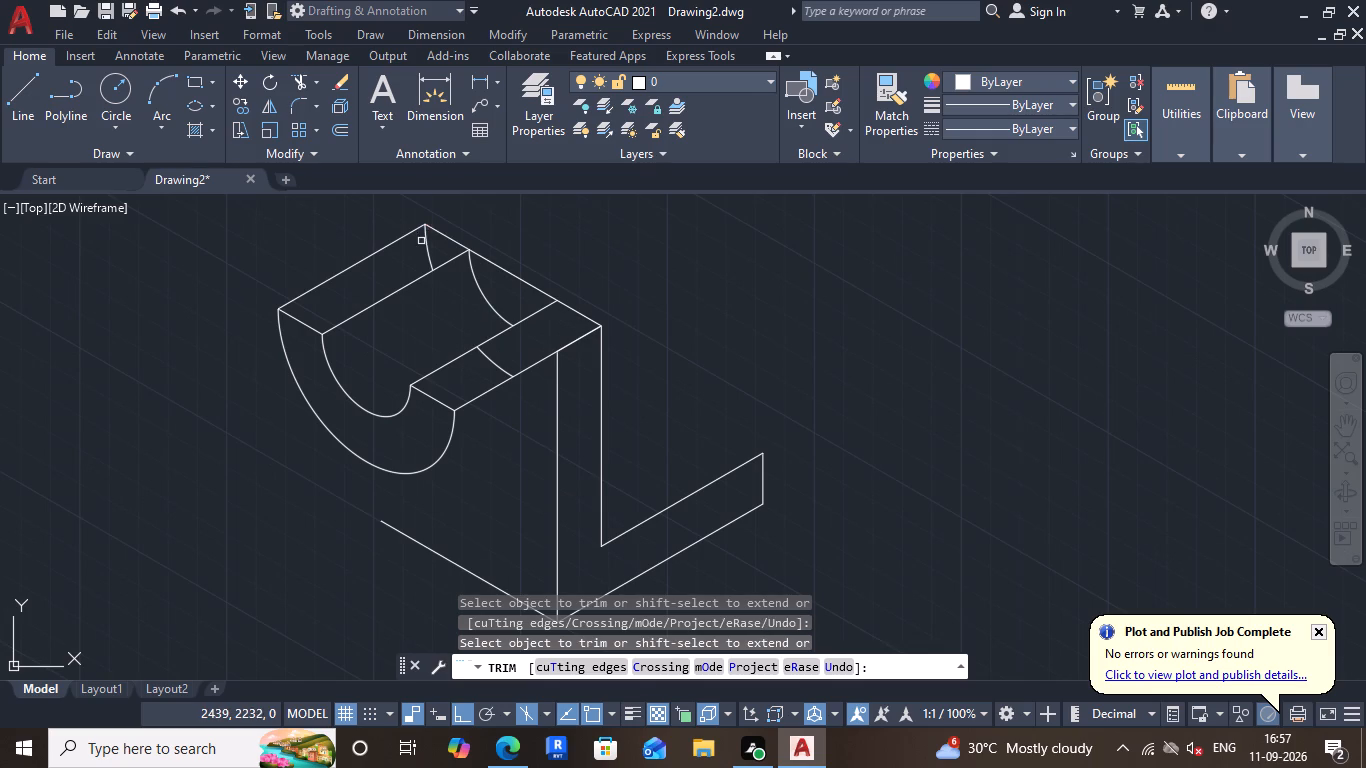
left_click(426, 249)
left_click(499, 369)
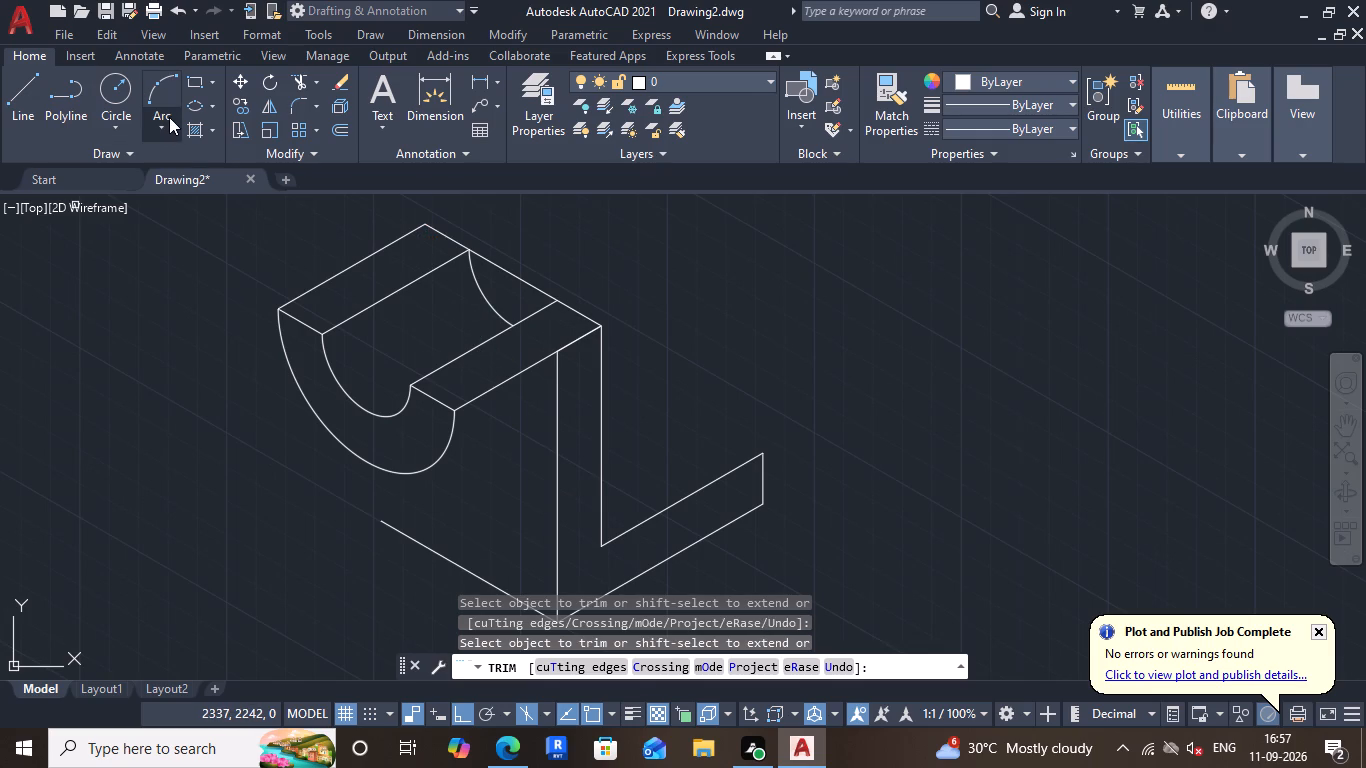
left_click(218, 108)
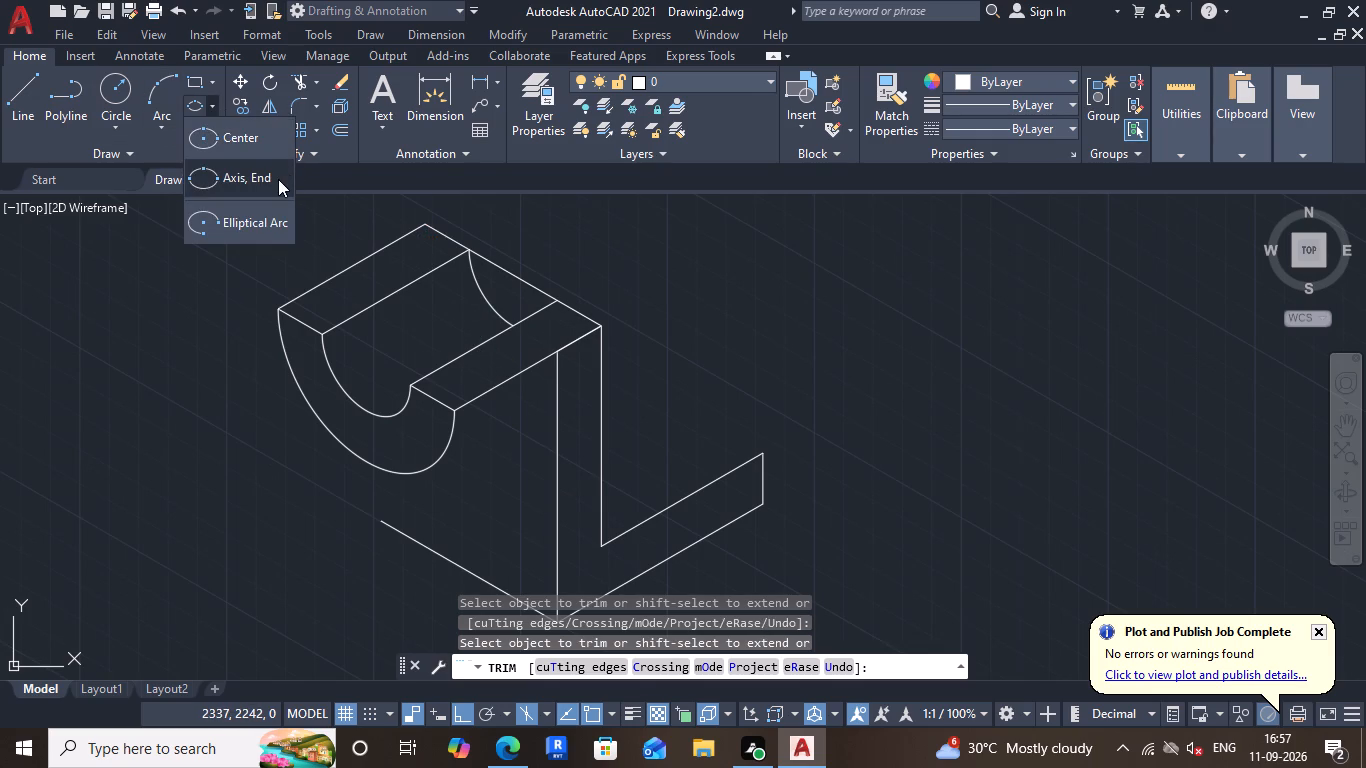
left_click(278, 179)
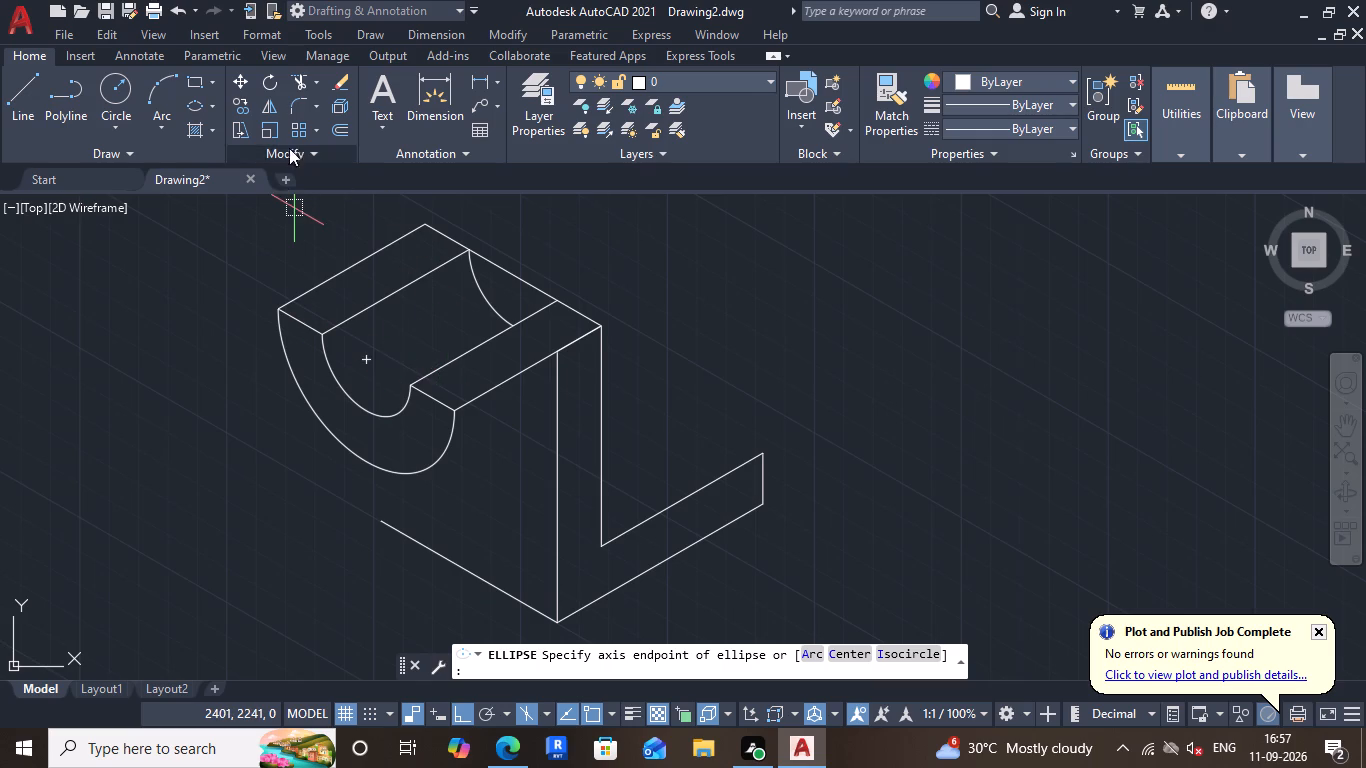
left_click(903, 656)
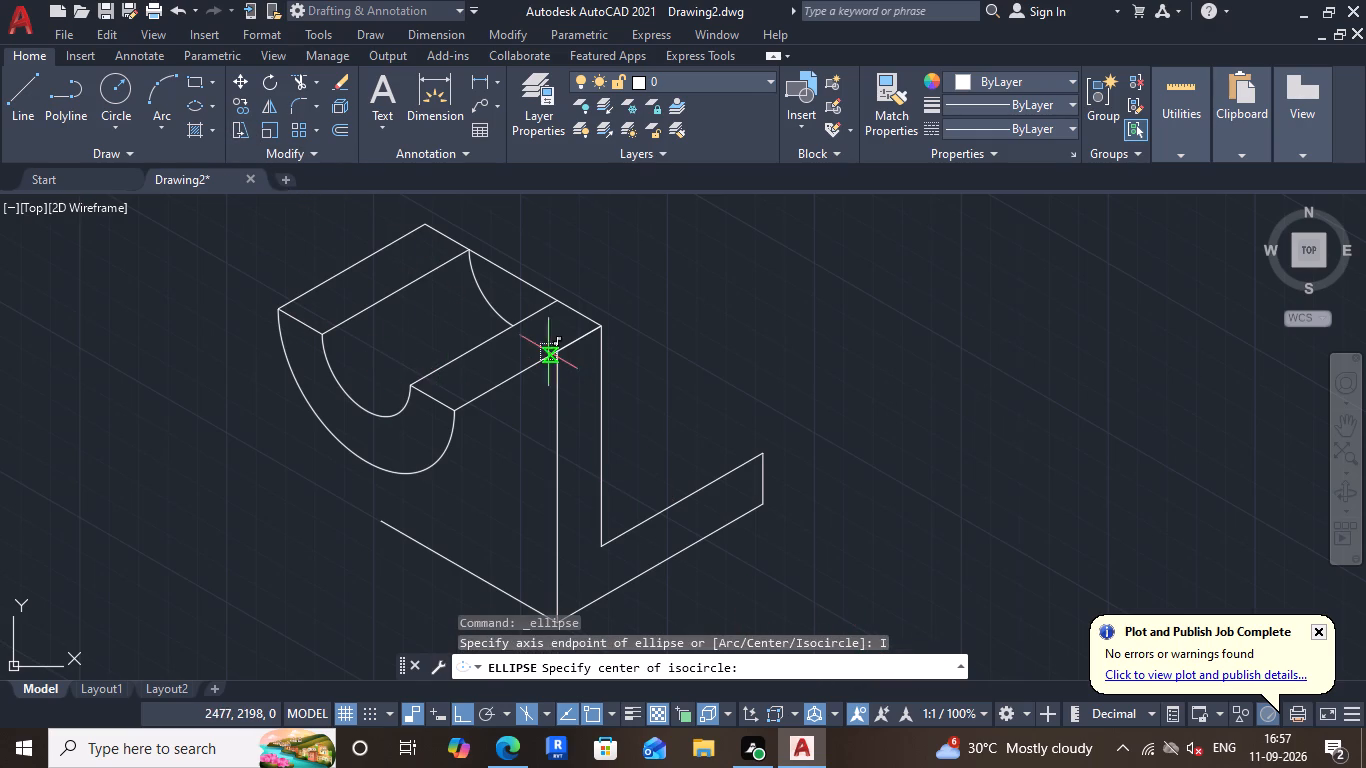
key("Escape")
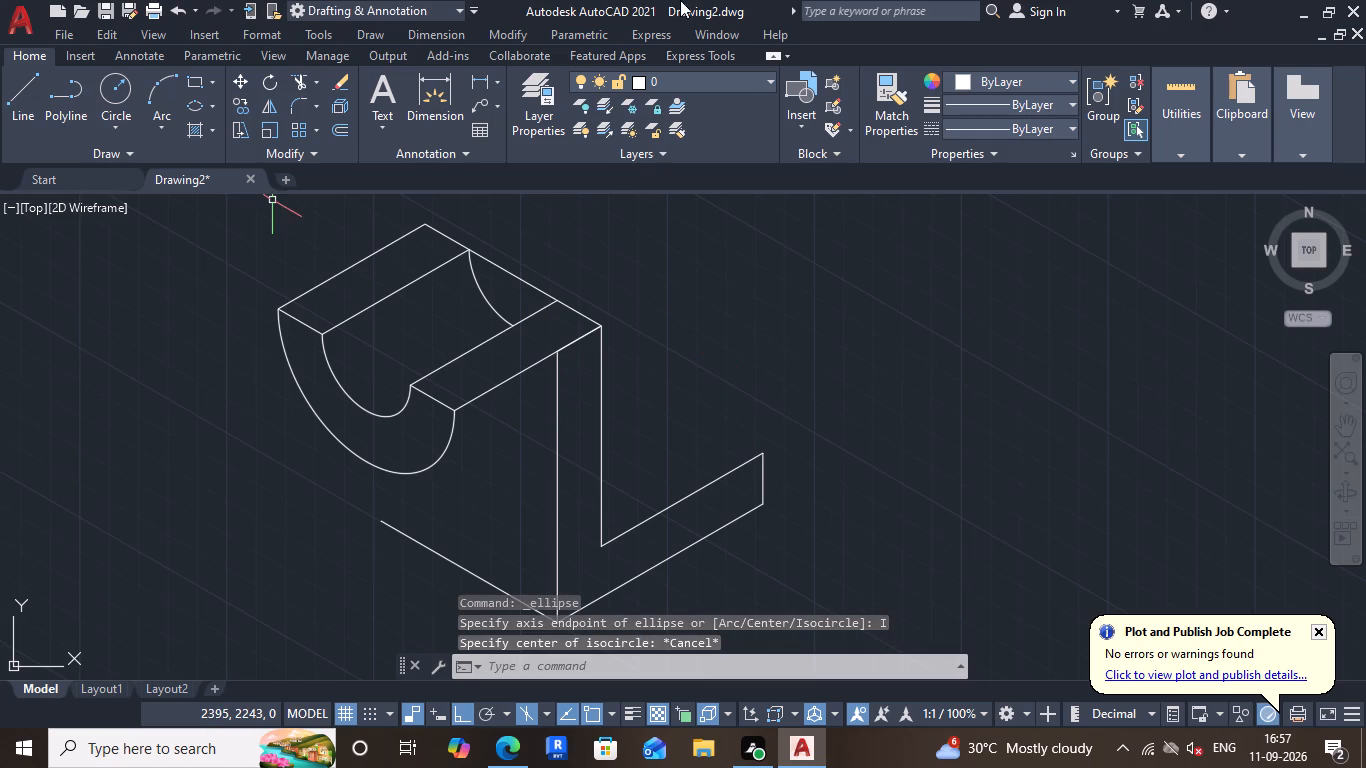
Draw a 150° line from the upright's front top corner across the top face and trim its overhang past the far edge.
left_click(14, 89)
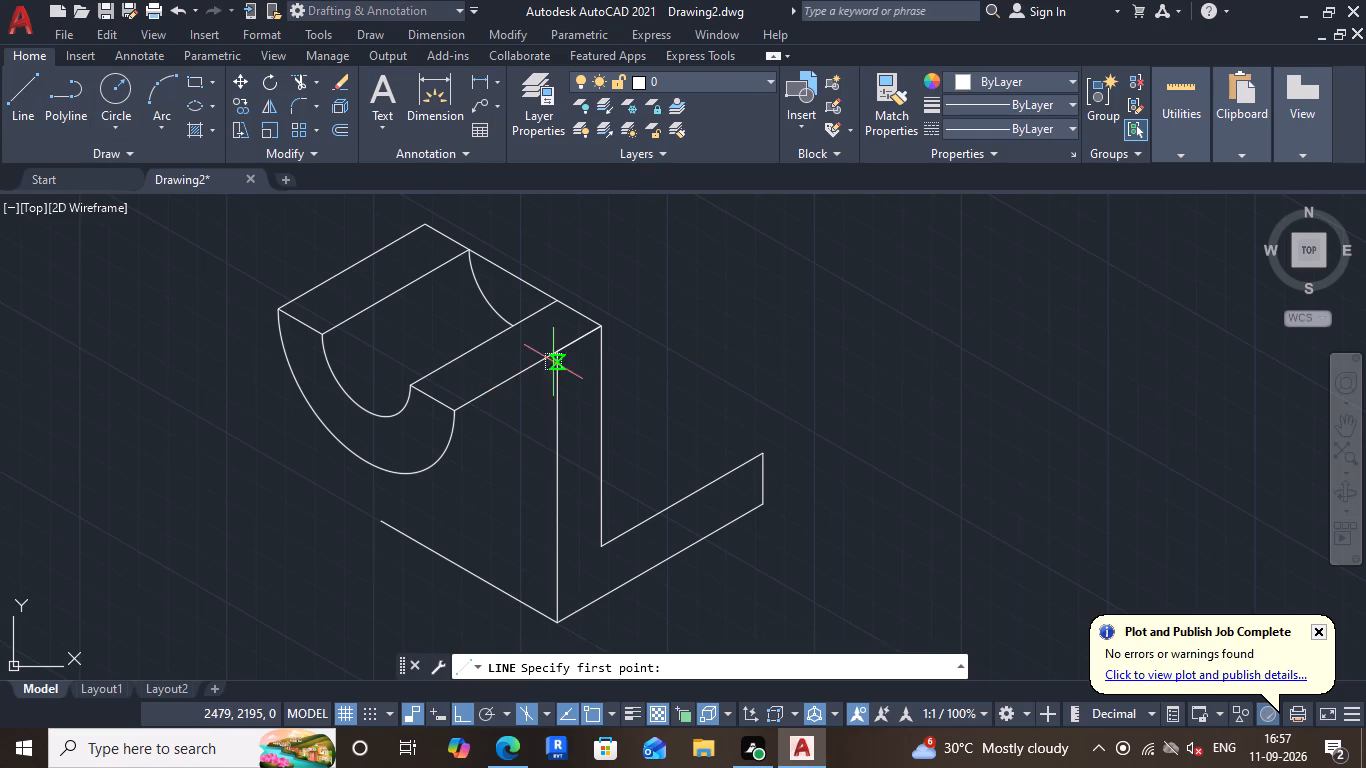
left_click(556, 356)
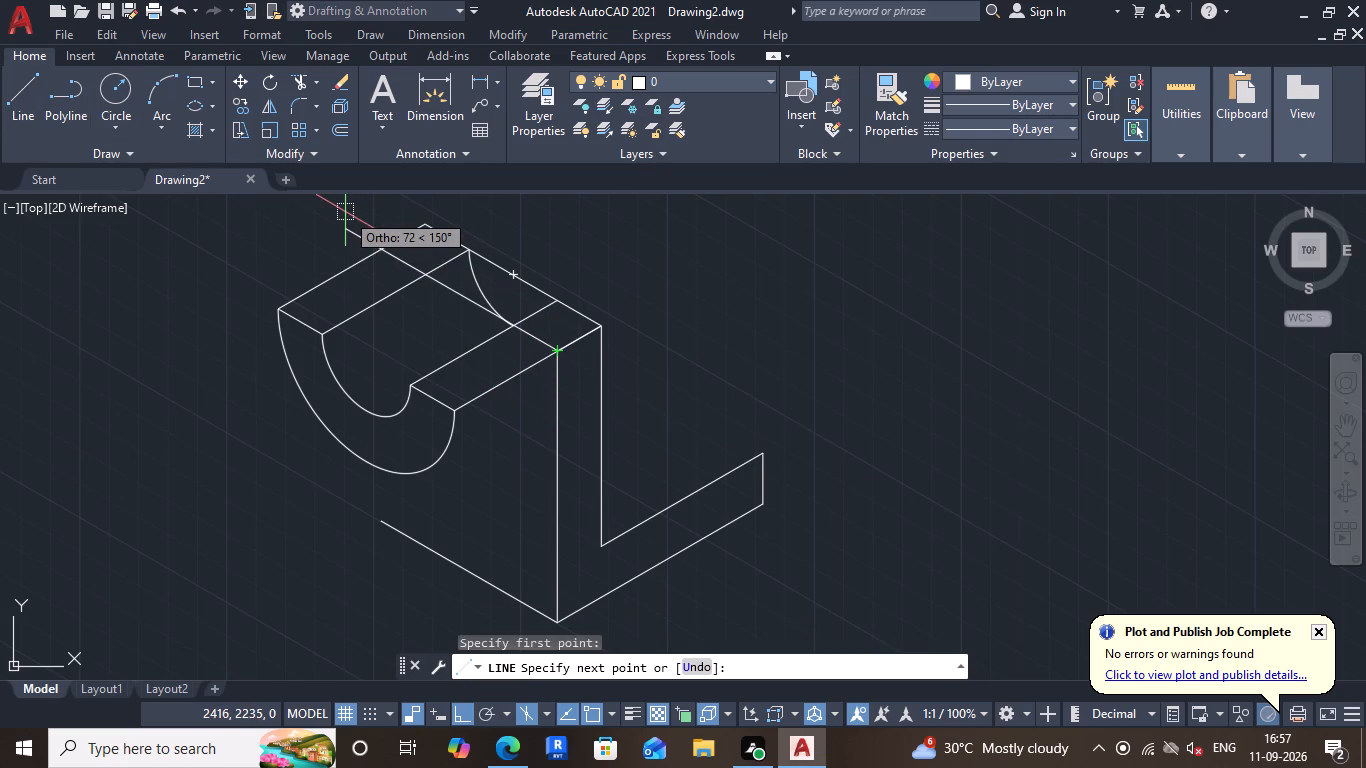
left_click(343, 213)
key("Escape")
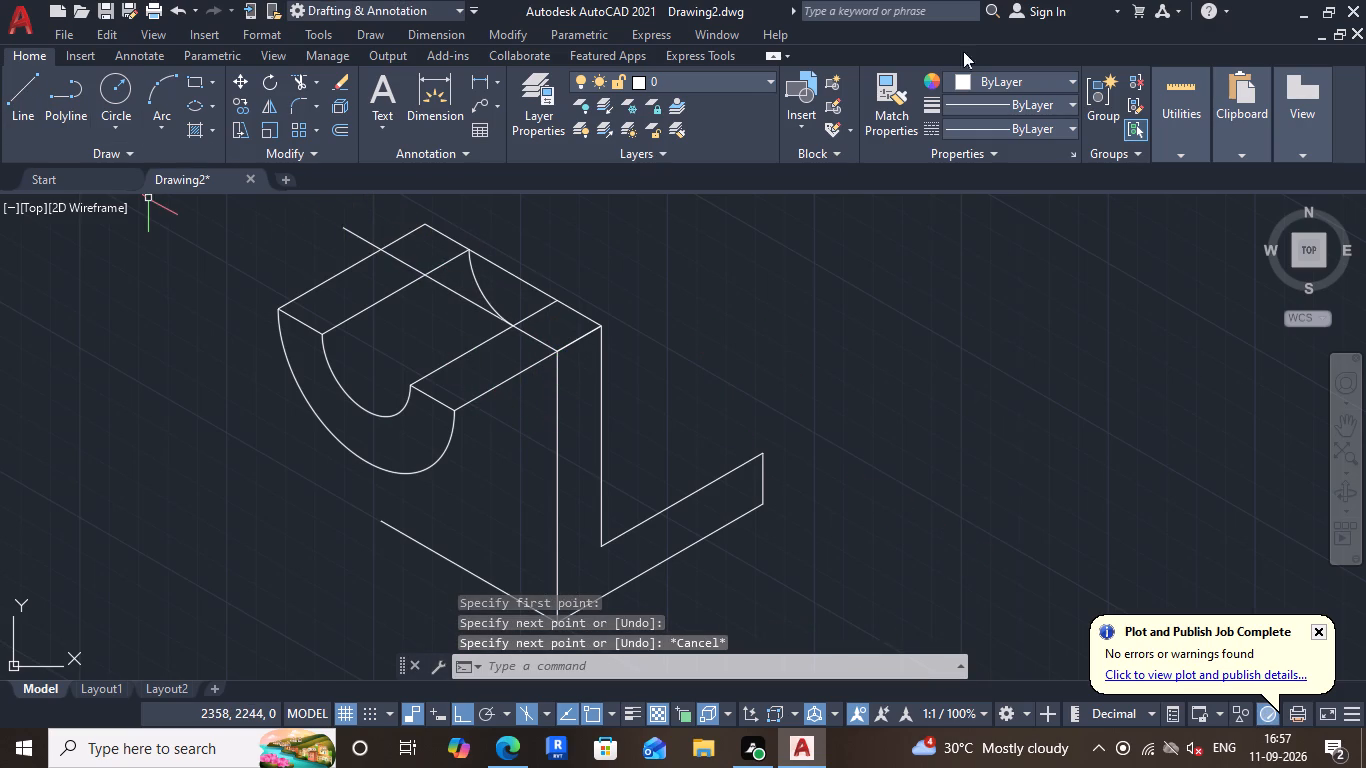
left_click(297, 80)
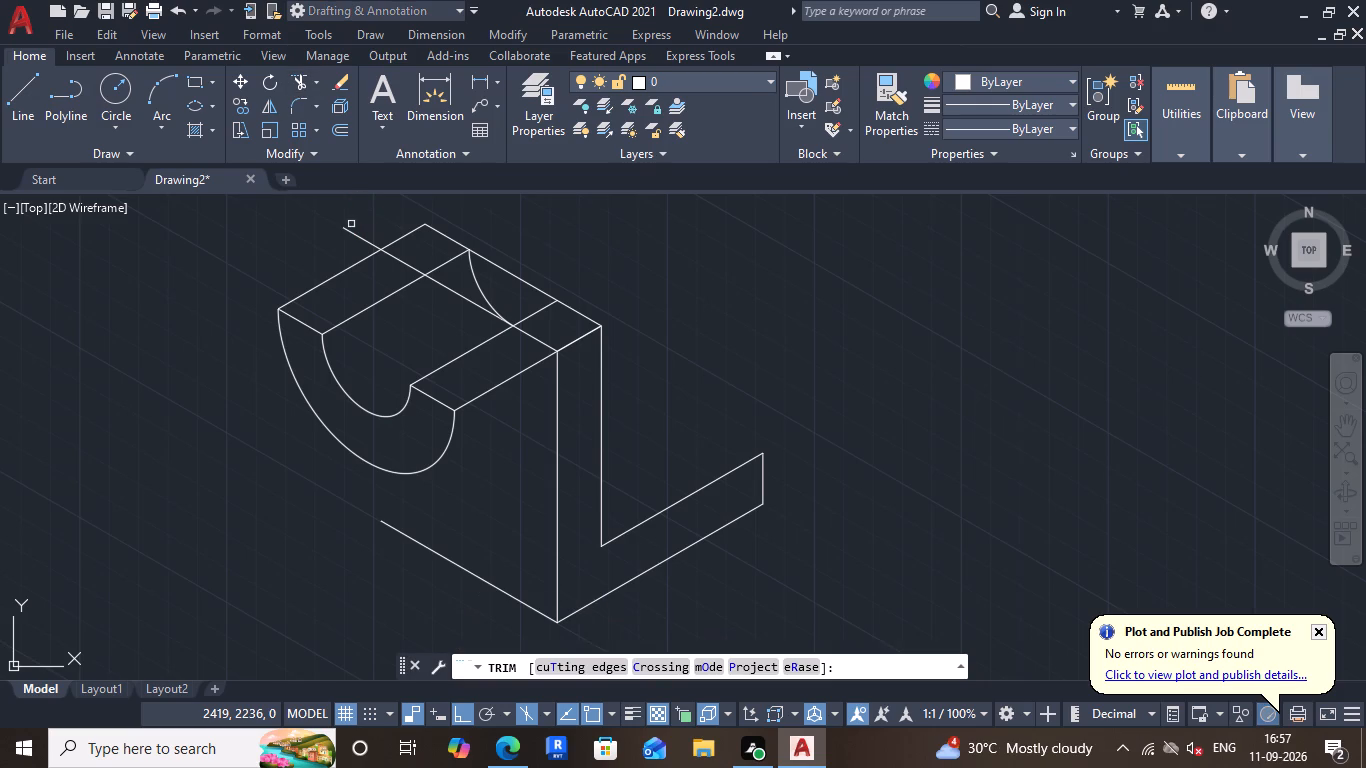
left_click(350, 229)
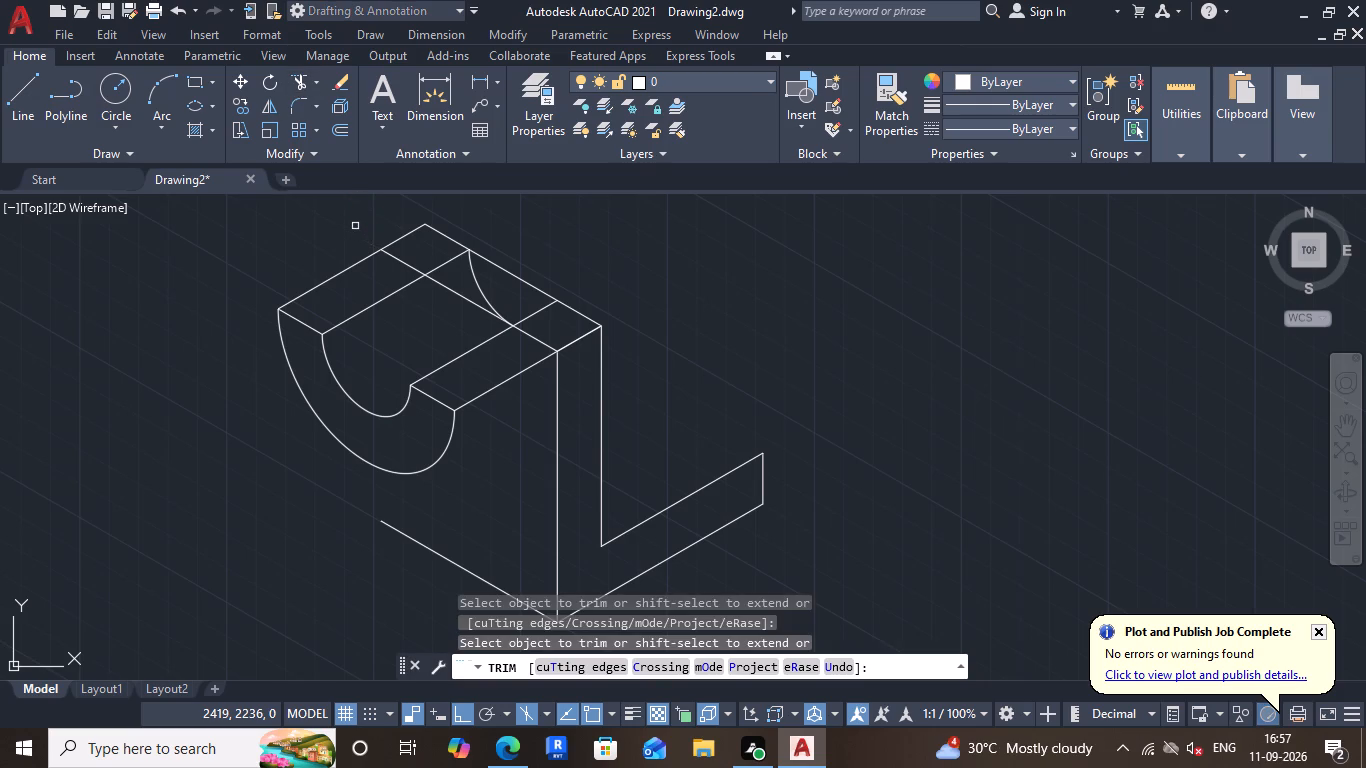
key("Escape")
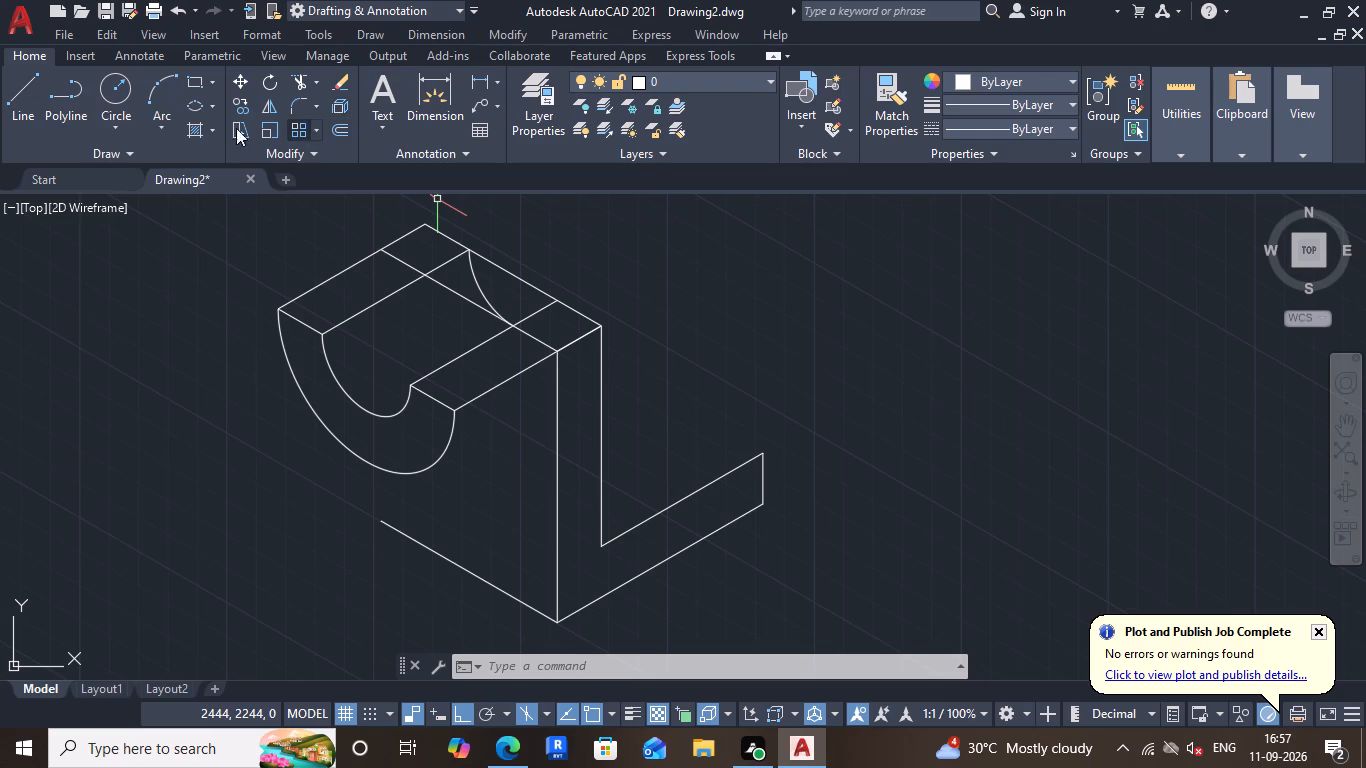
Draw an isocircle centred on the new cross line's midpoint, with its radius reaching the upright's front top corner.
left_click(210, 106)
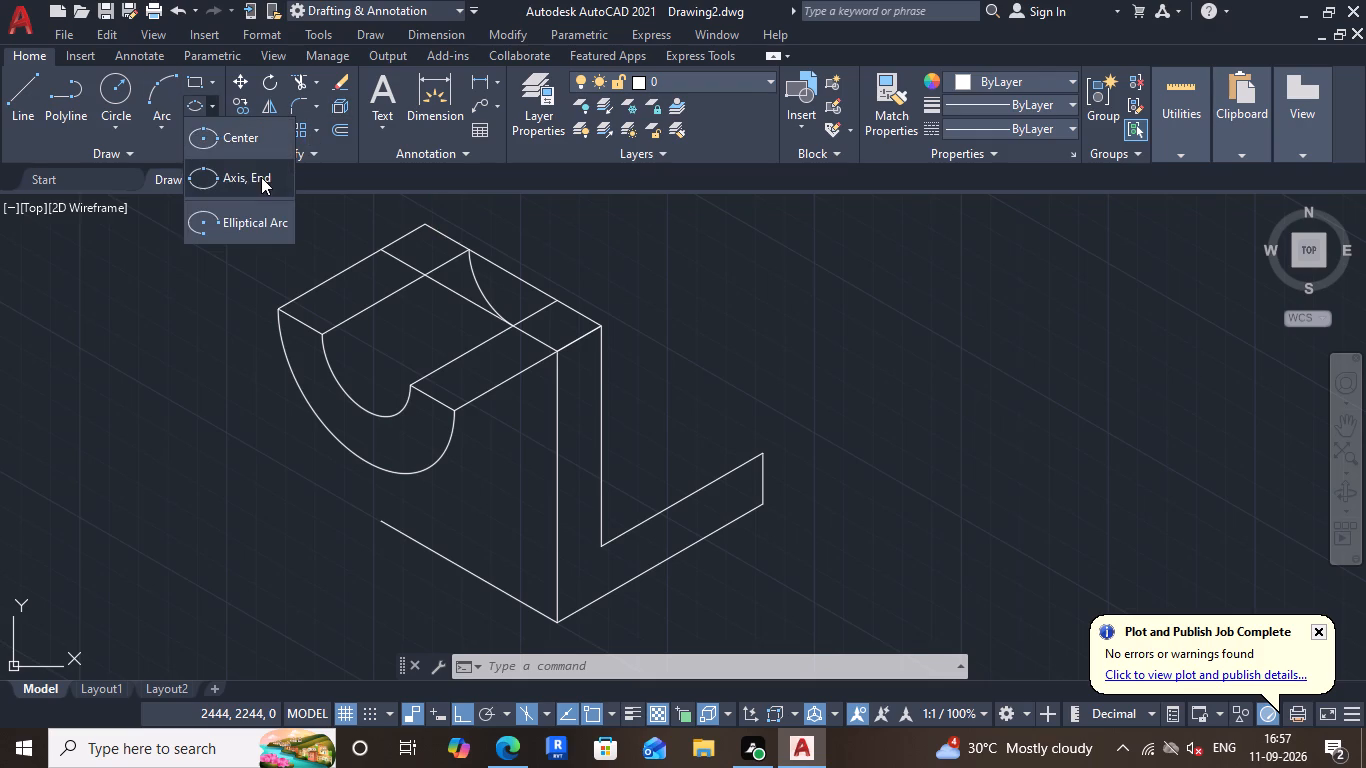
left_click(265, 183)
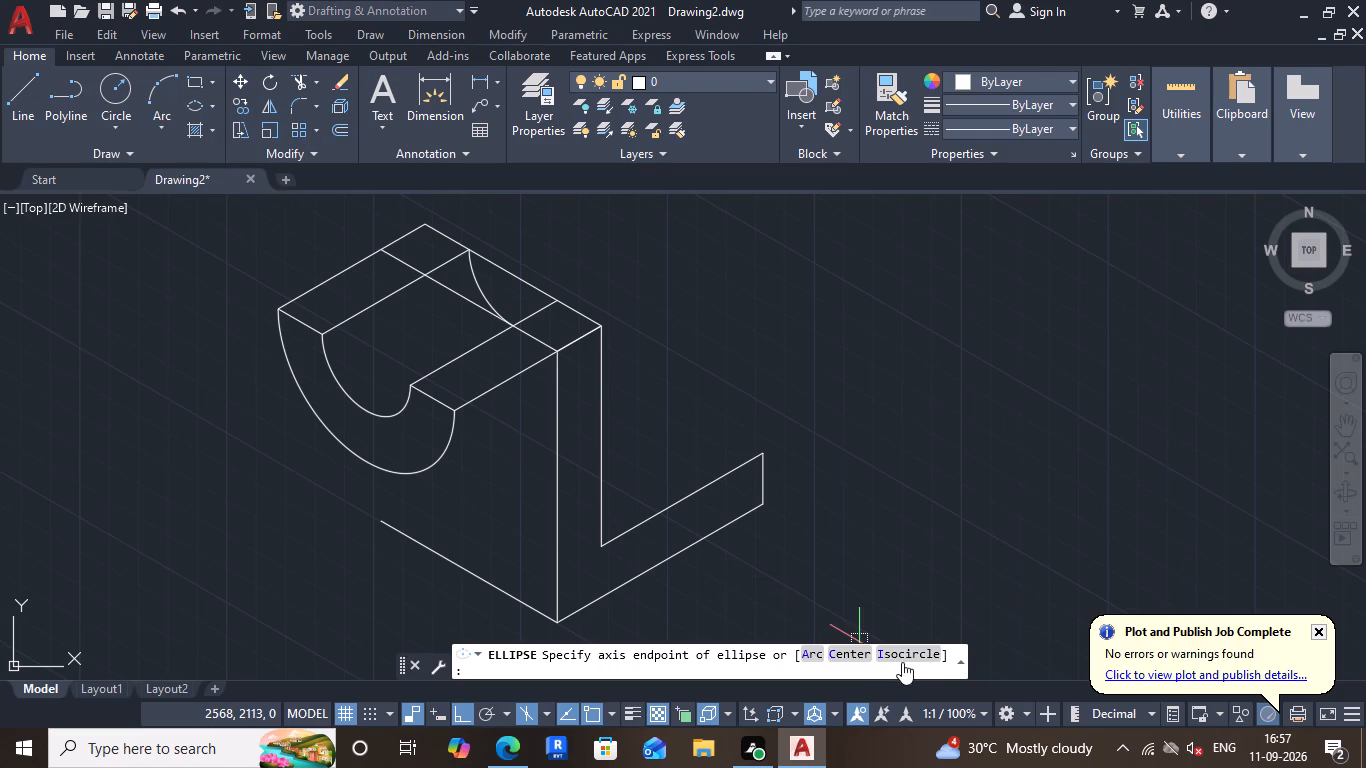
left_click(897, 656)
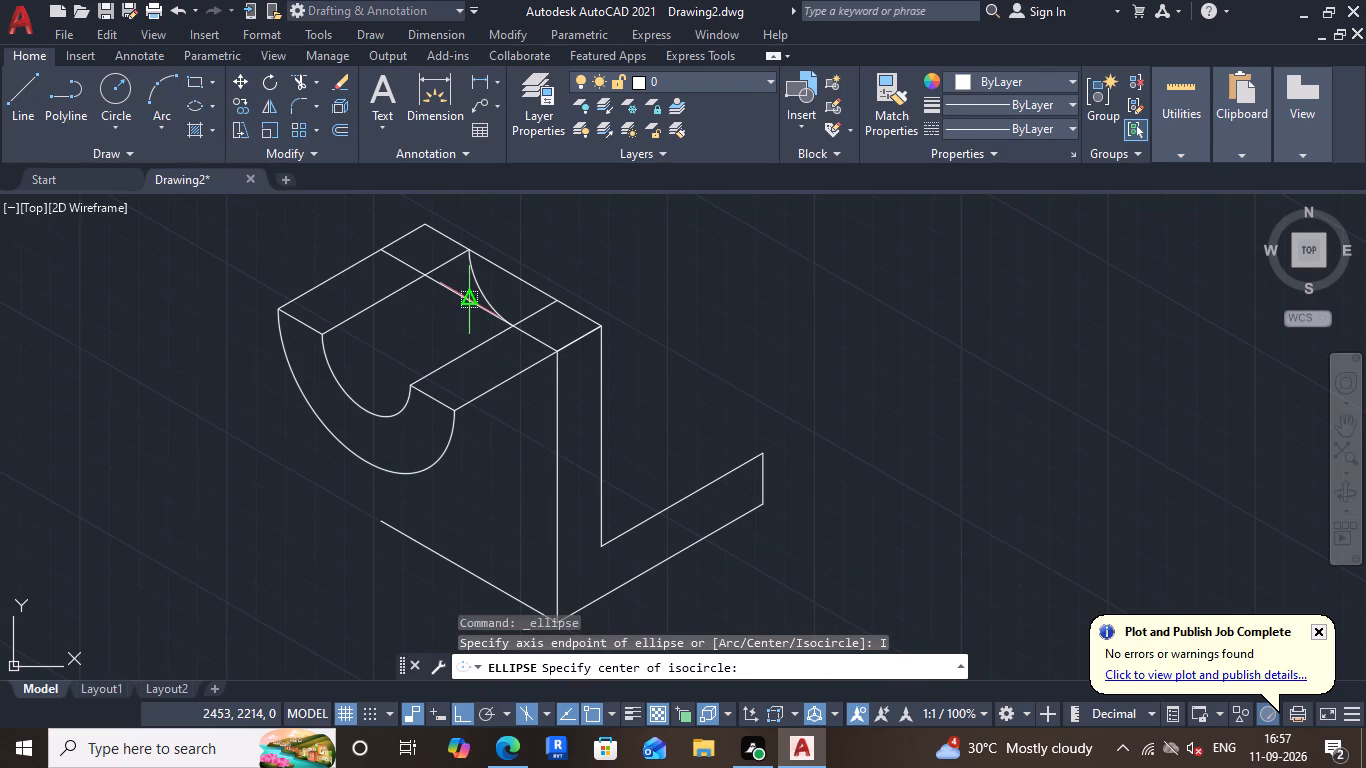
left_click(472, 304)
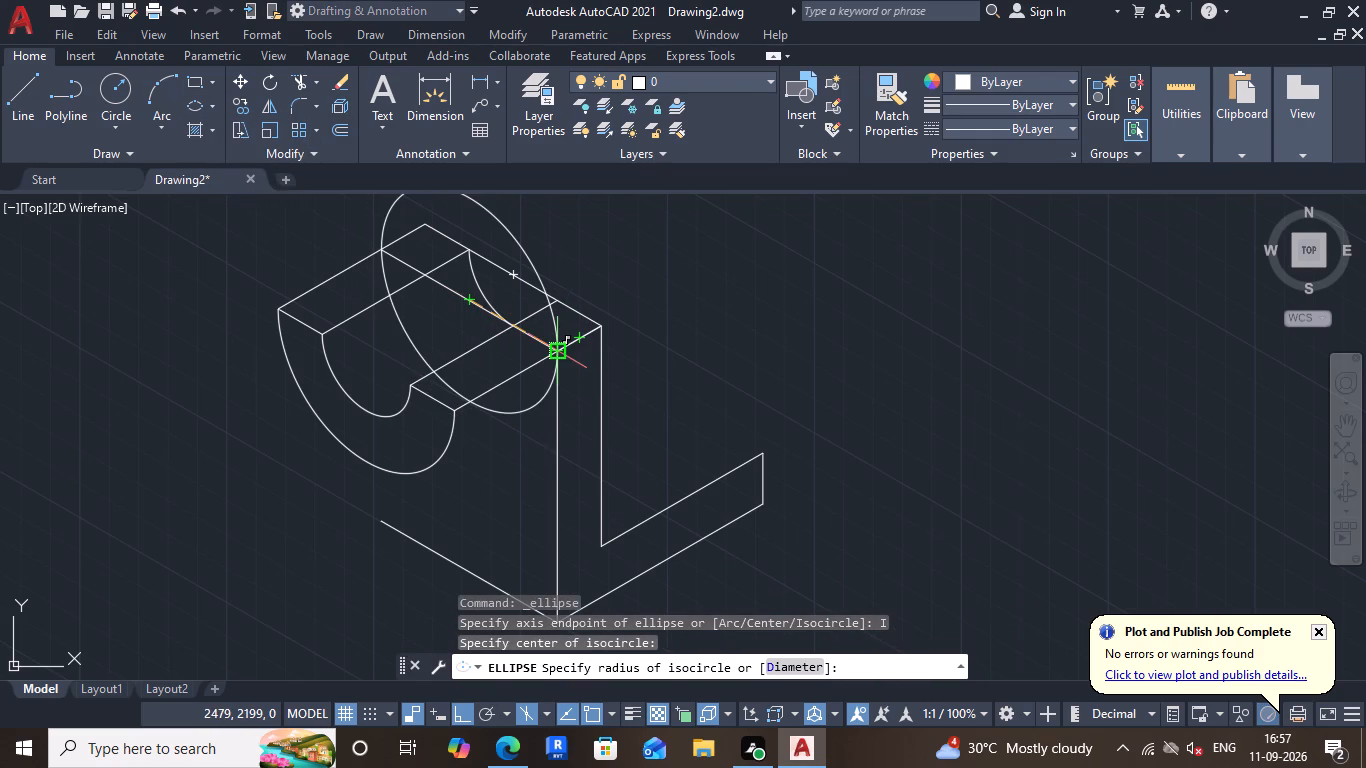
left_click(550, 357)
scroll(542, 361, "up", 4)
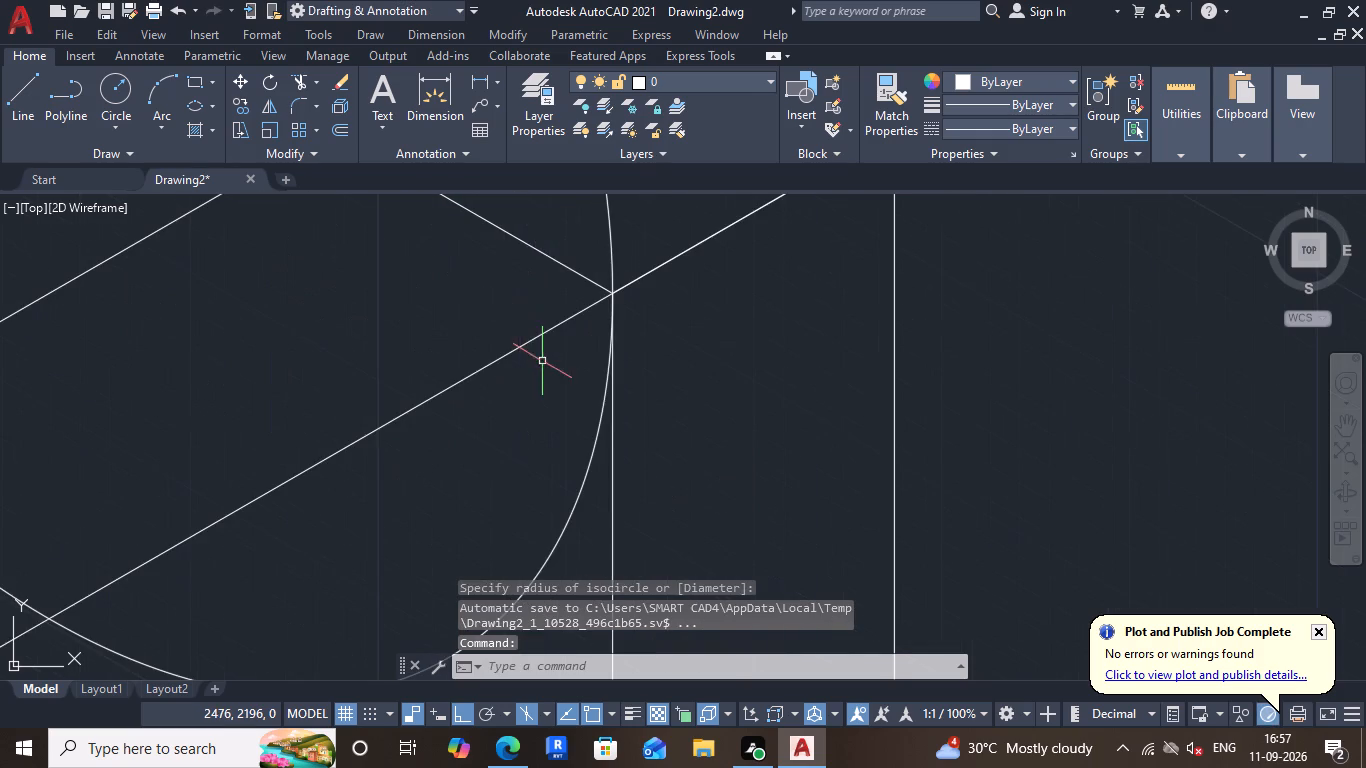
scroll(620, 380, "up", 2)
scroll(691, 417, "down", 6)
key("Escape")
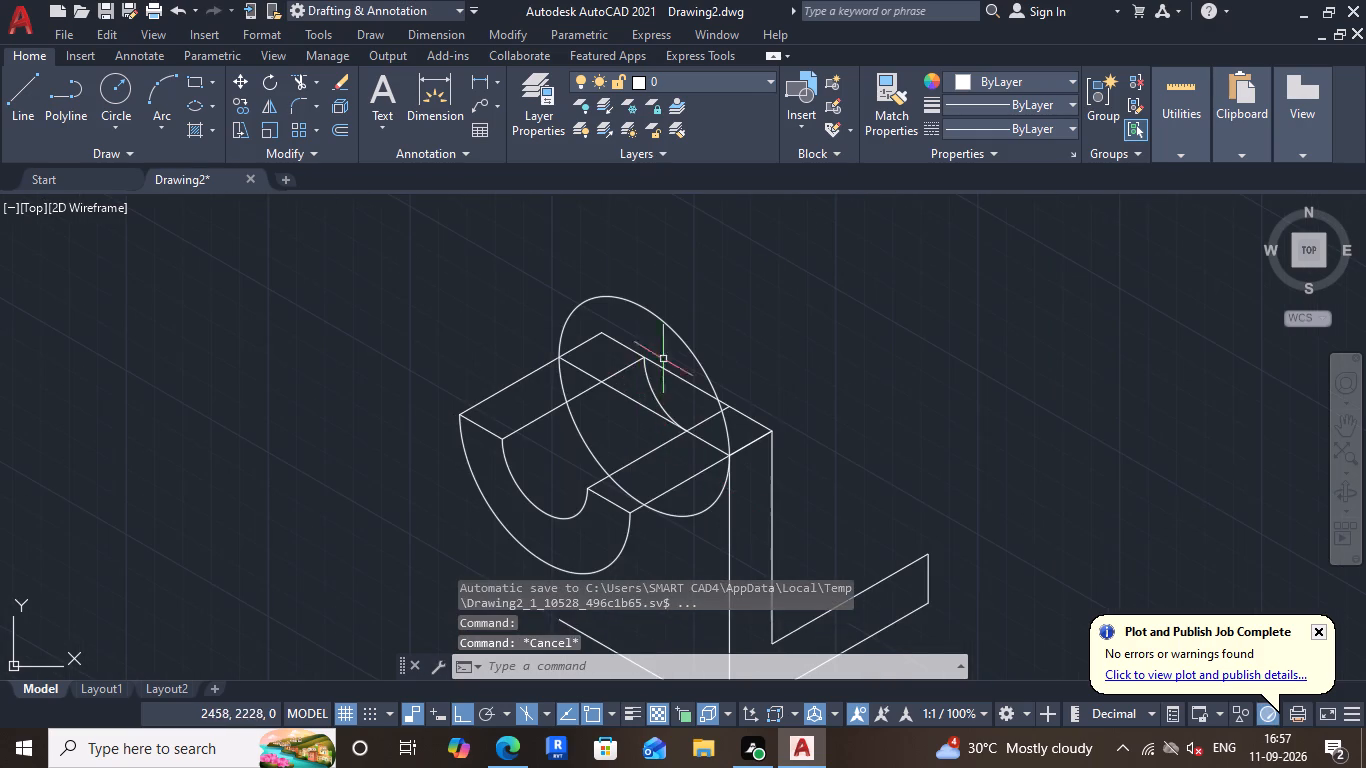
Trim the new isocircle's upper half above the top face and its leftover pieces near the upright's top corner.
scroll(680, 323, "up", 2)
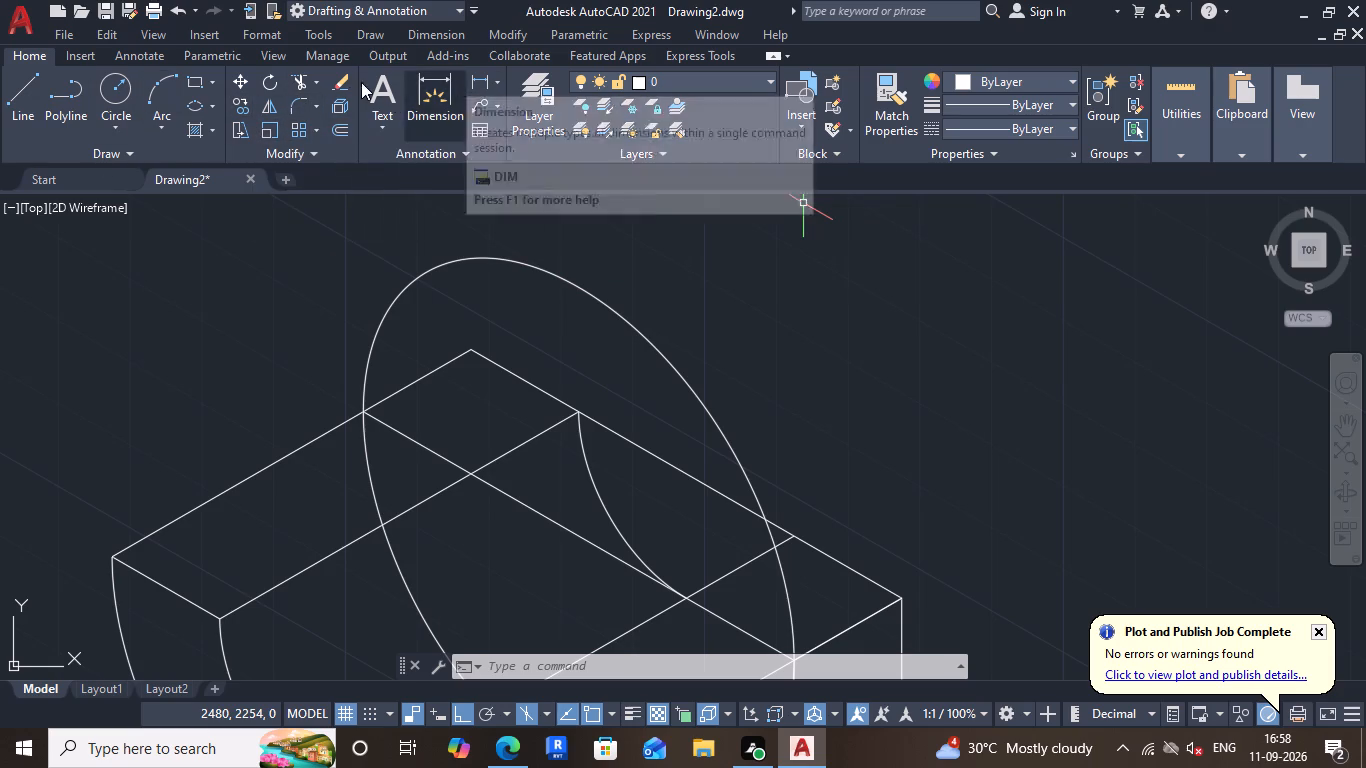
left_click(298, 82)
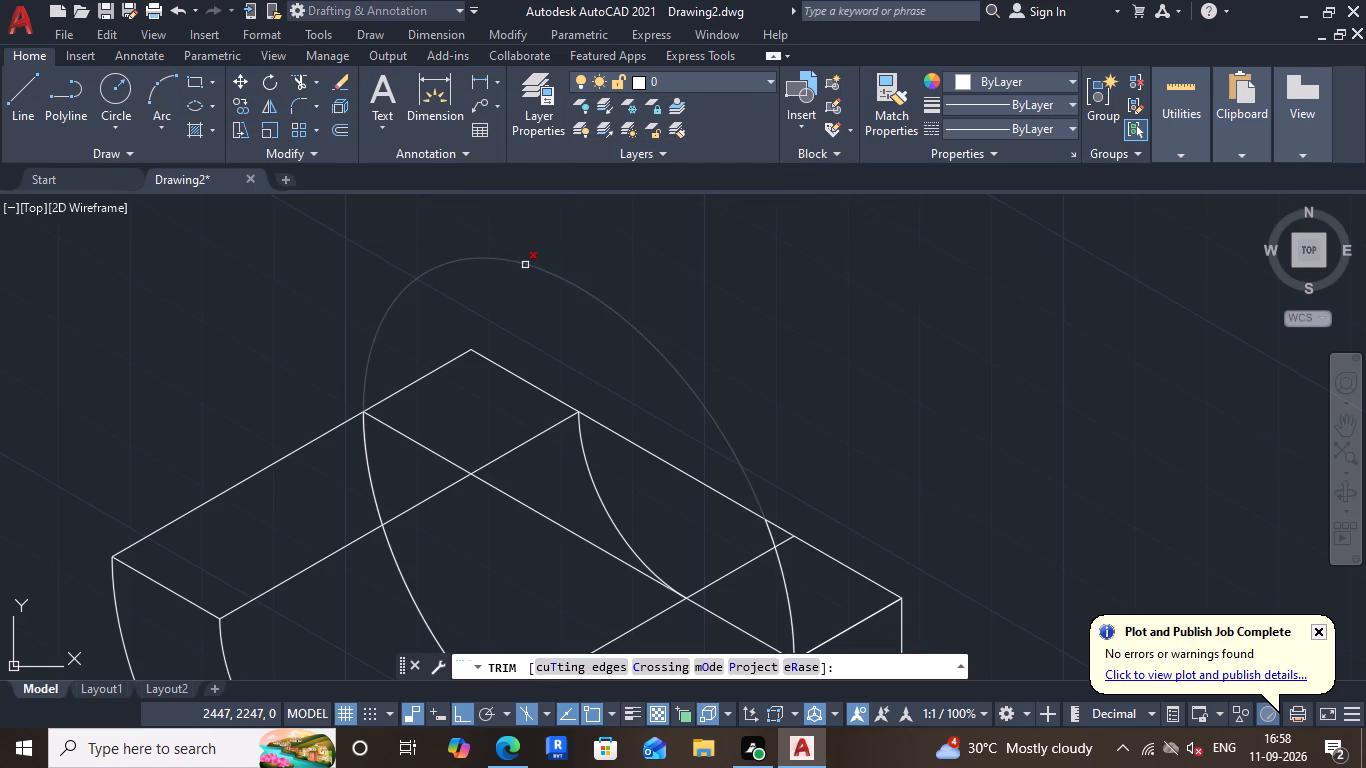
left_click(525, 265)
scroll(558, 265, "down", 3)
scroll(603, 350, "up", 3)
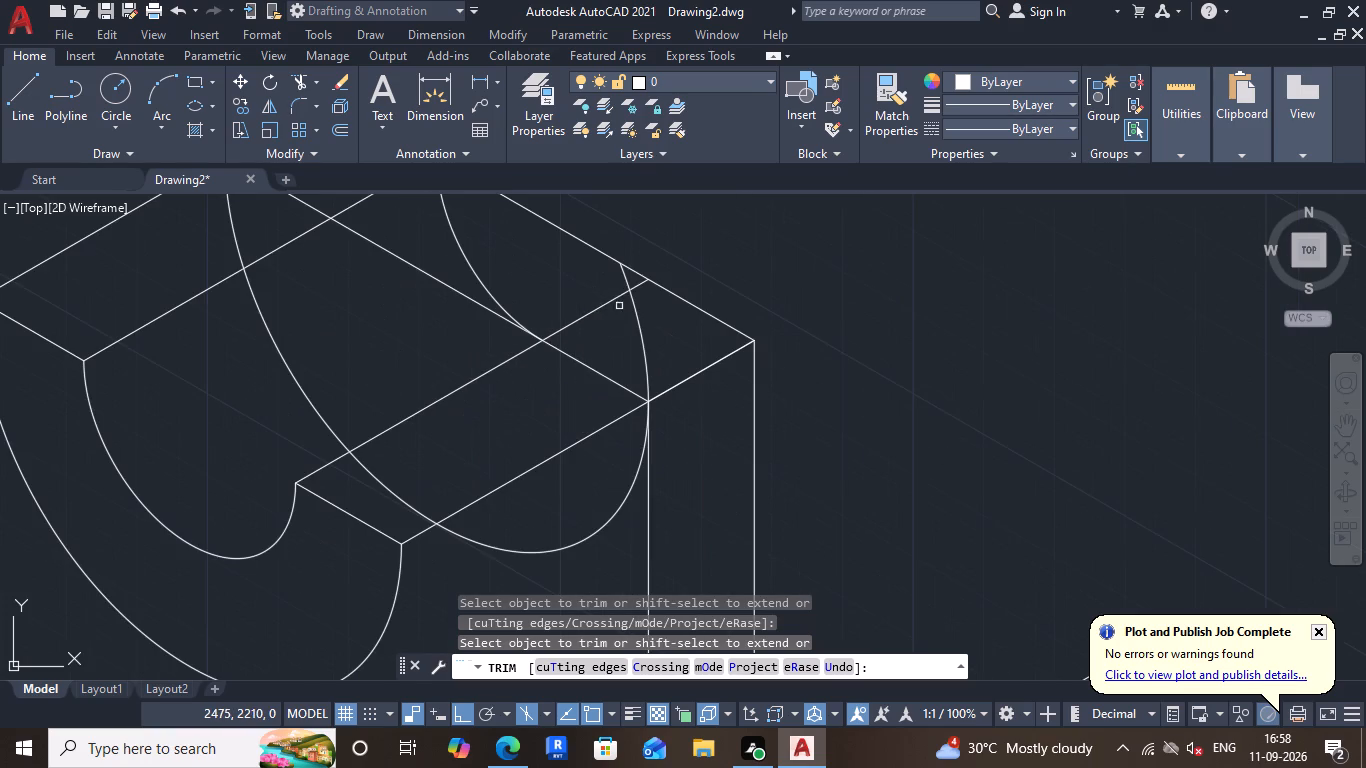
left_click(626, 278)
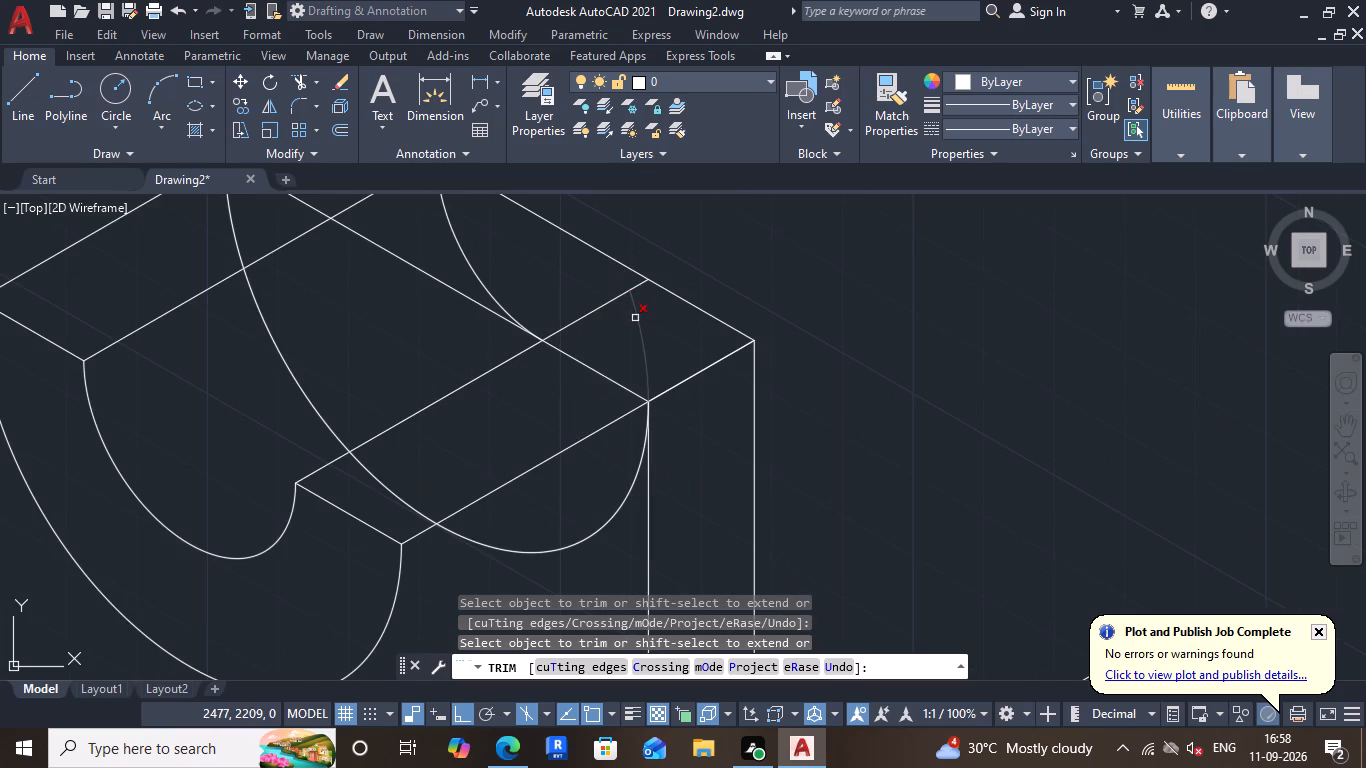
left_click(635, 319)
Trim the new isocircle's remaining portions crossing the top face, keeping only the arc below the near side edge.
middle_click_drag(535, 401, 592, 451)
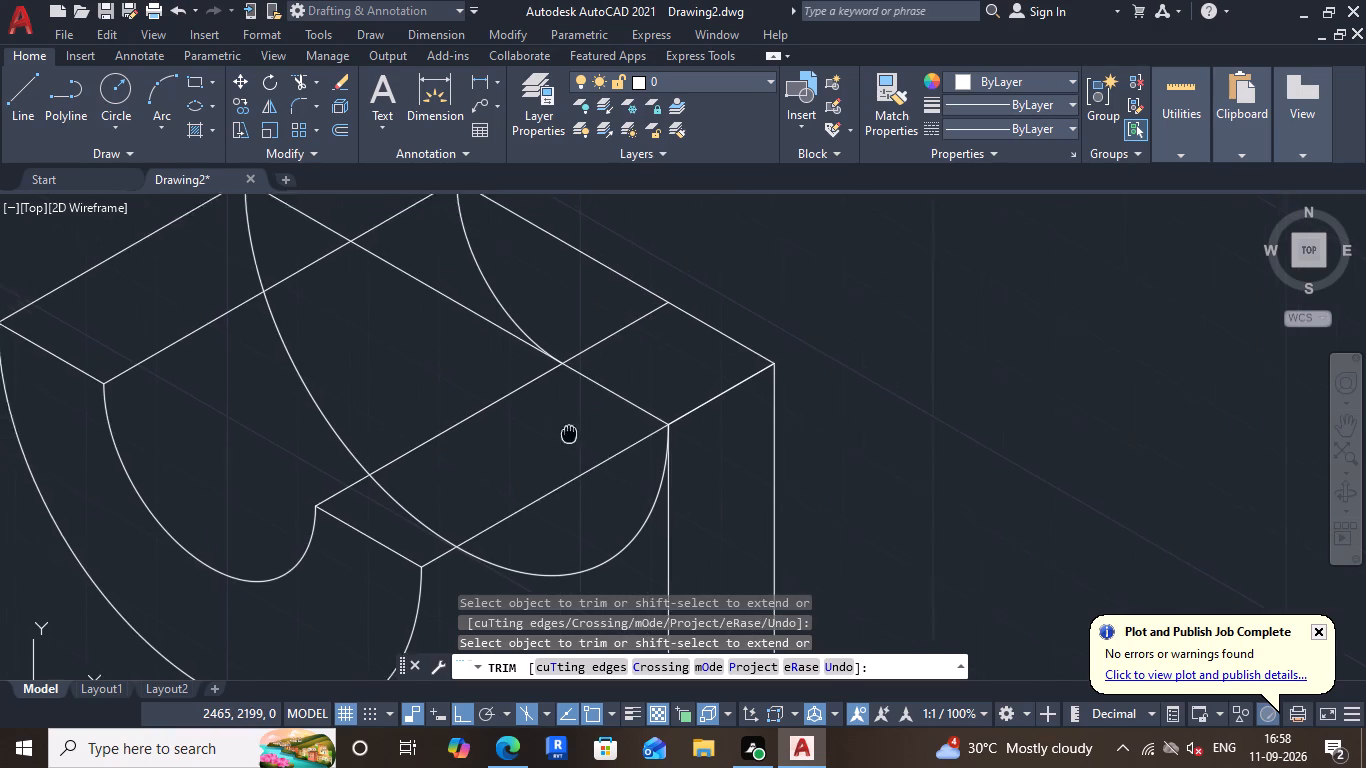
middle_click_drag(592, 451, 681, 513)
left_click(382, 339)
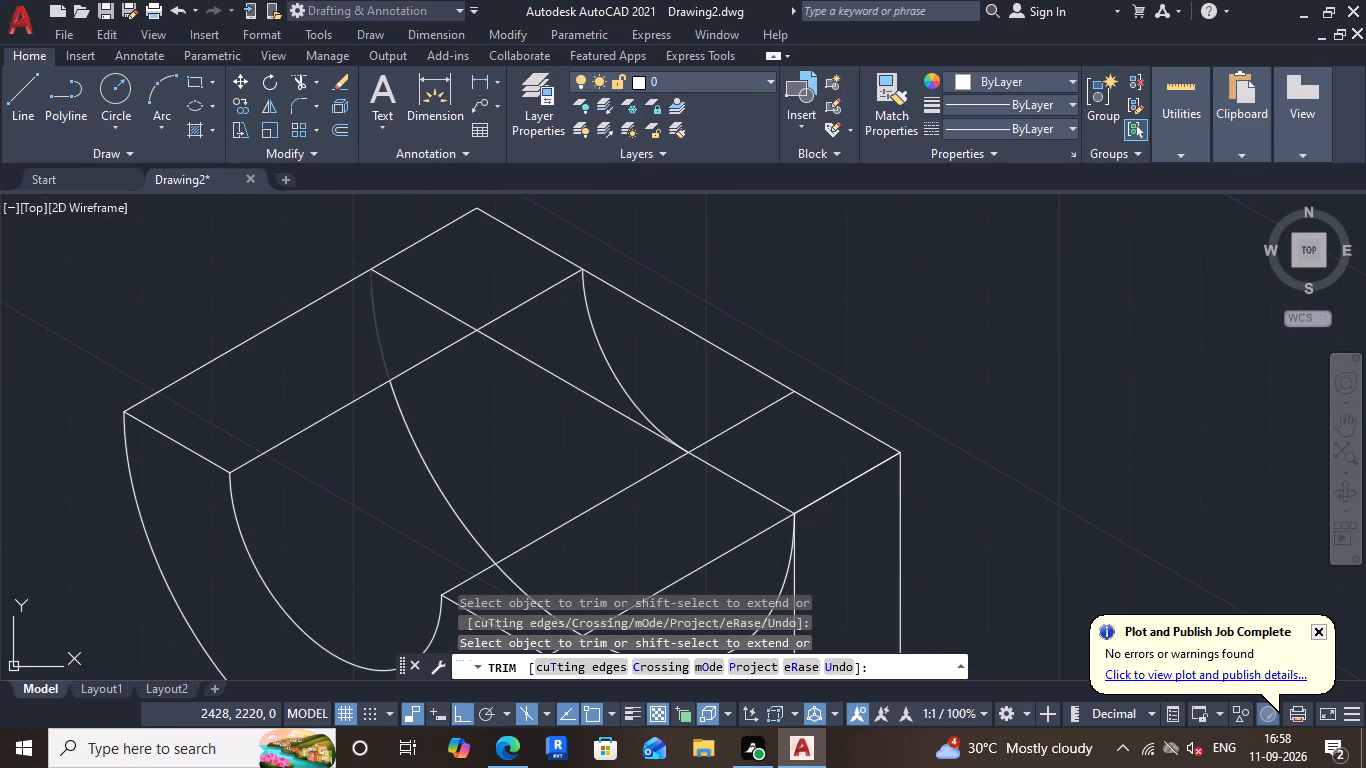
left_click(427, 471)
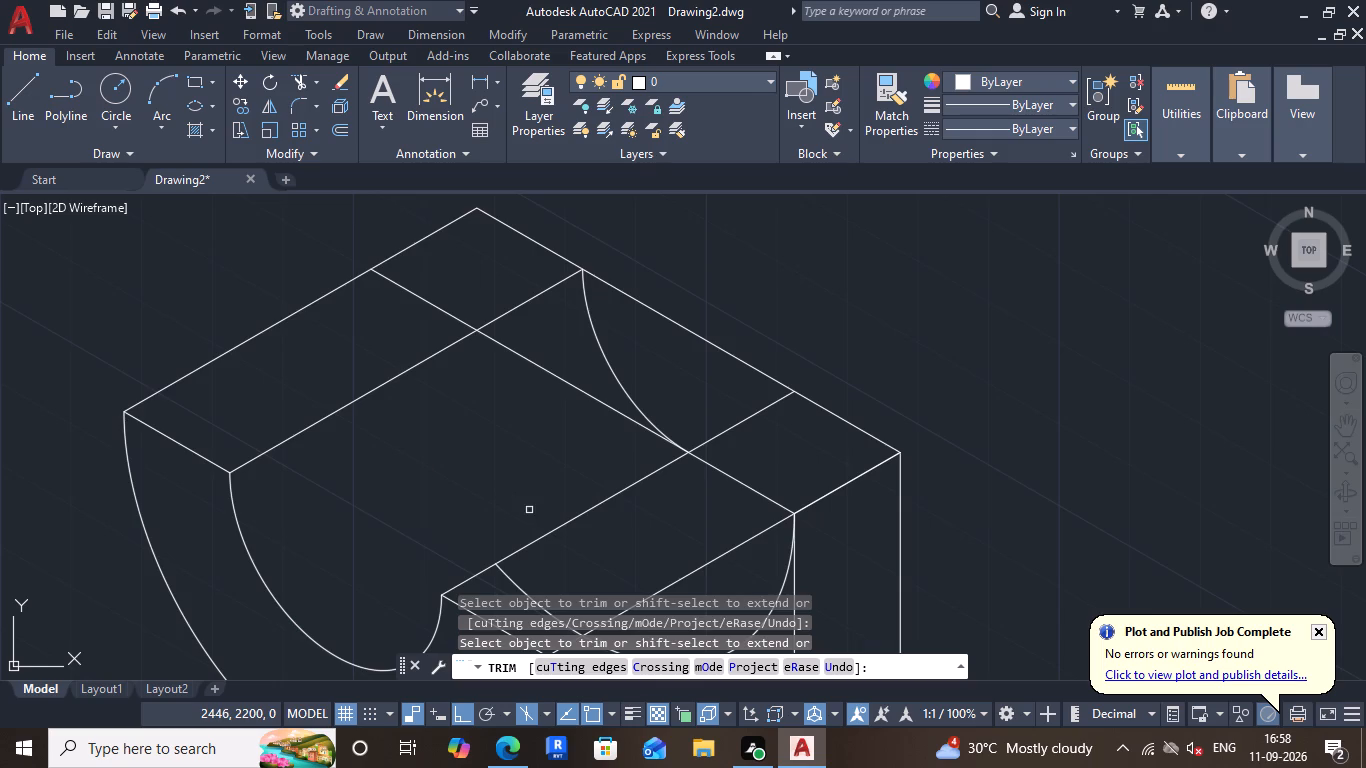
scroll(529, 503, "down", 2)
scroll(526, 548, "up", 2)
left_click(530, 526)
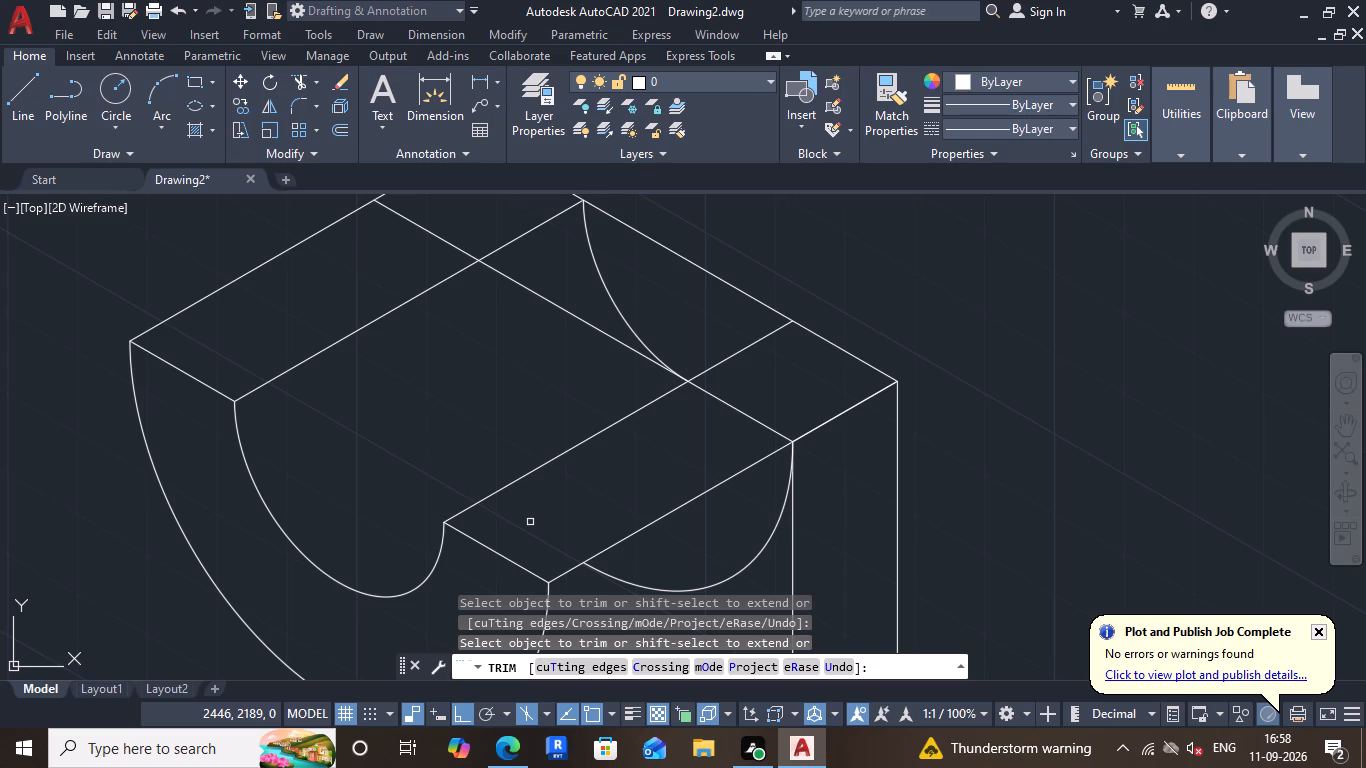
Draw a line joining the lower quadrants of the saddle's front outer arc and the matching arc at the upright.
scroll(580, 539, "down", 4)
scroll(639, 534, "up", 2)
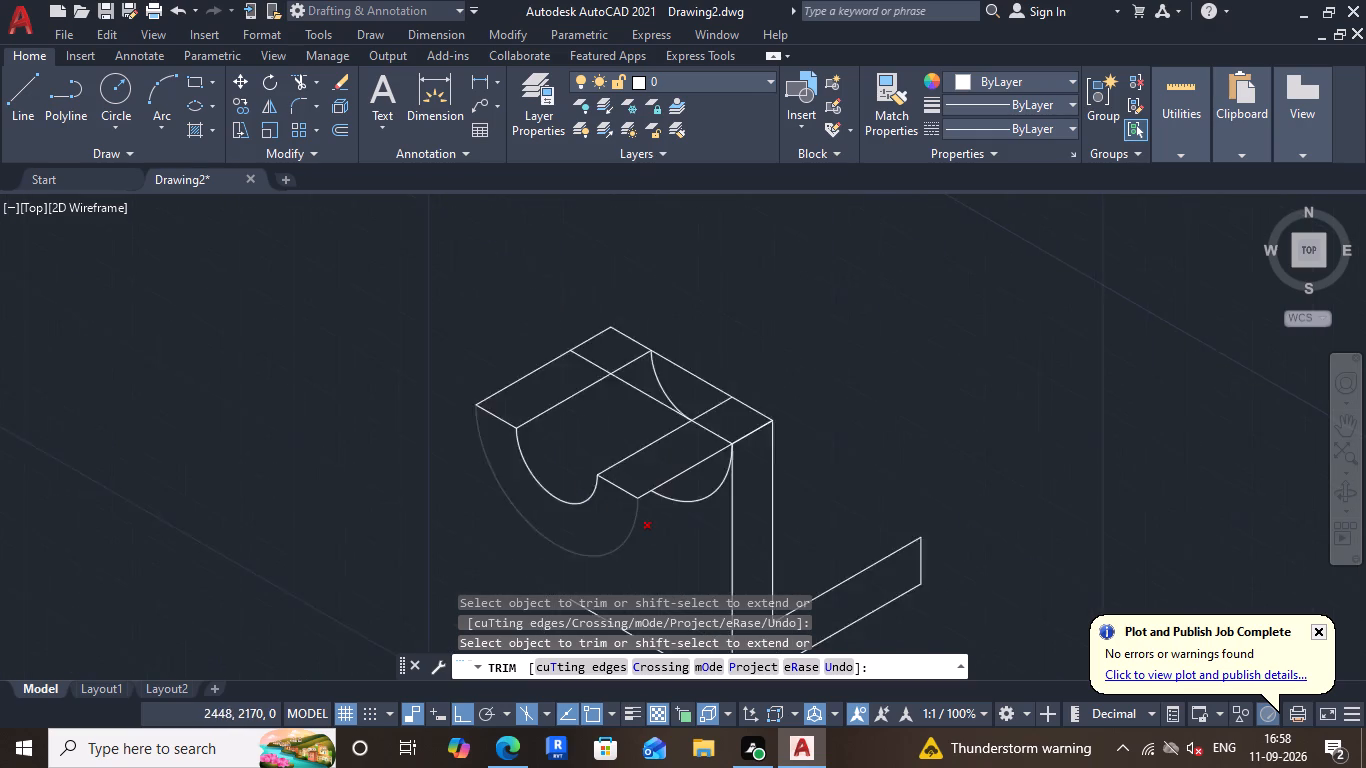
scroll(639, 534, "up", 1)
left_click(19, 93)
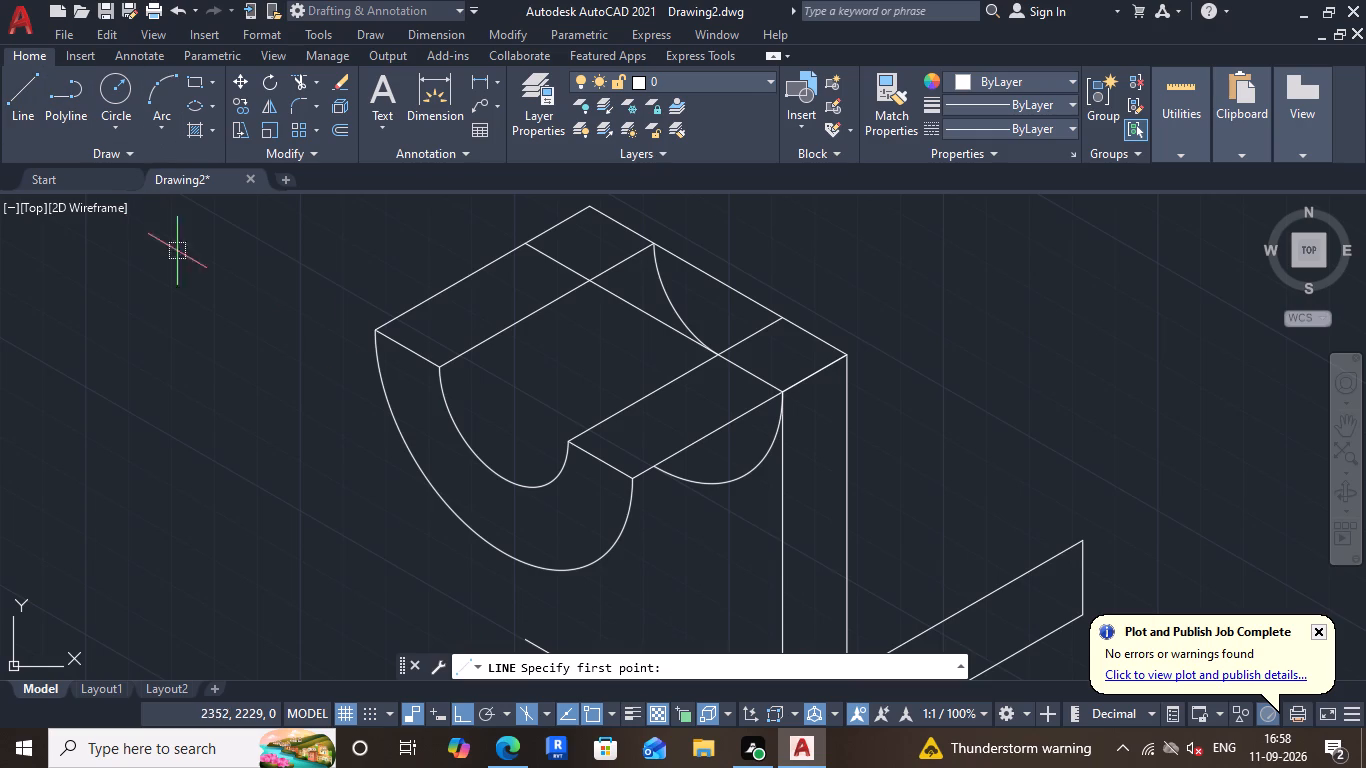
left_click(601, 558)
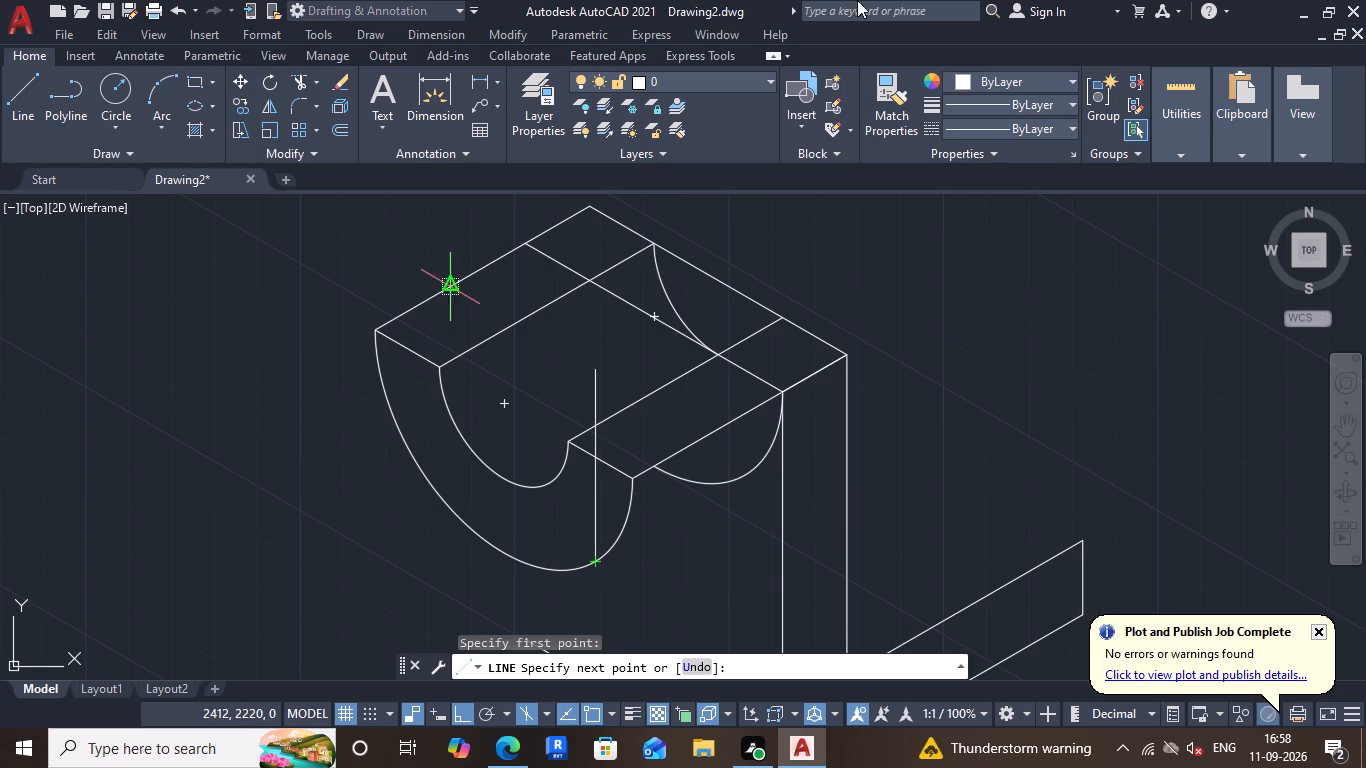
scroll(717, 447, "down", 3)
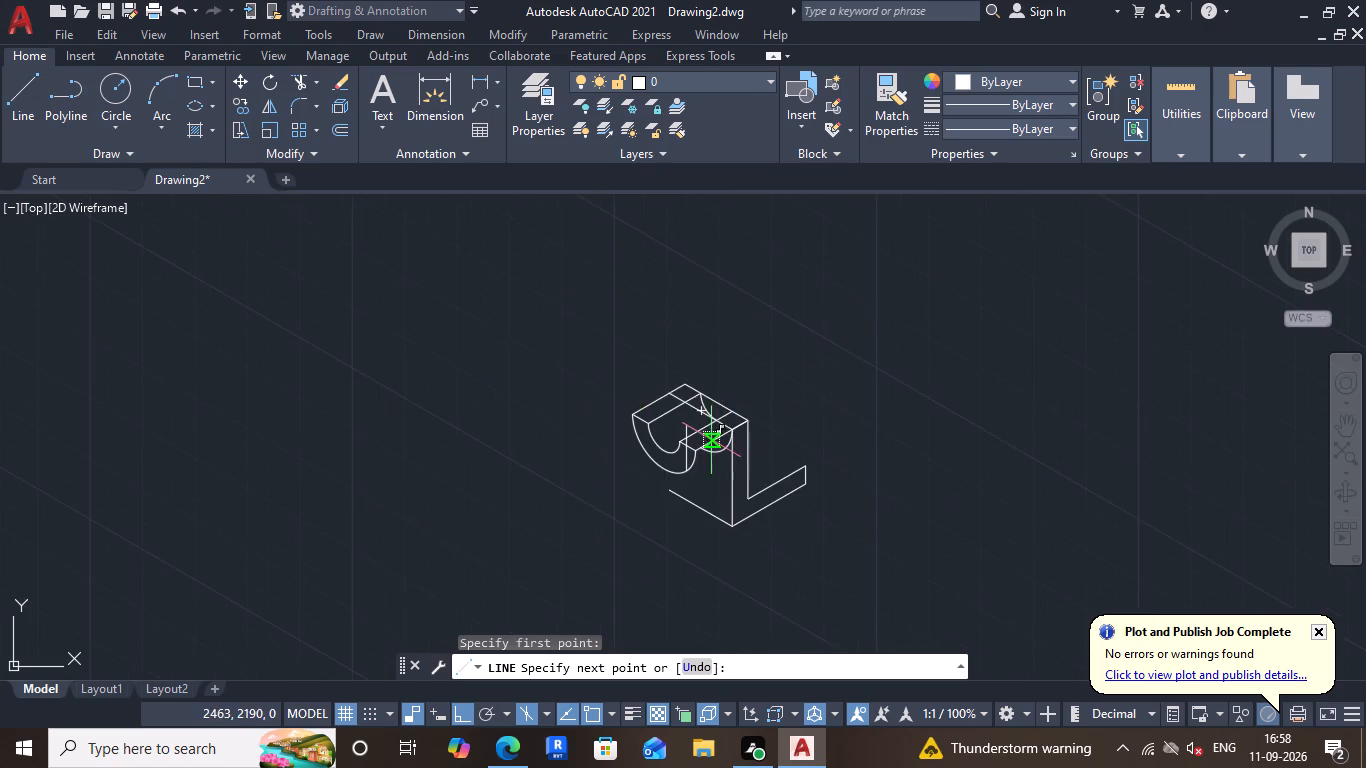
scroll(709, 443, "up", 3)
middle_click_drag(708, 445, 524, 393)
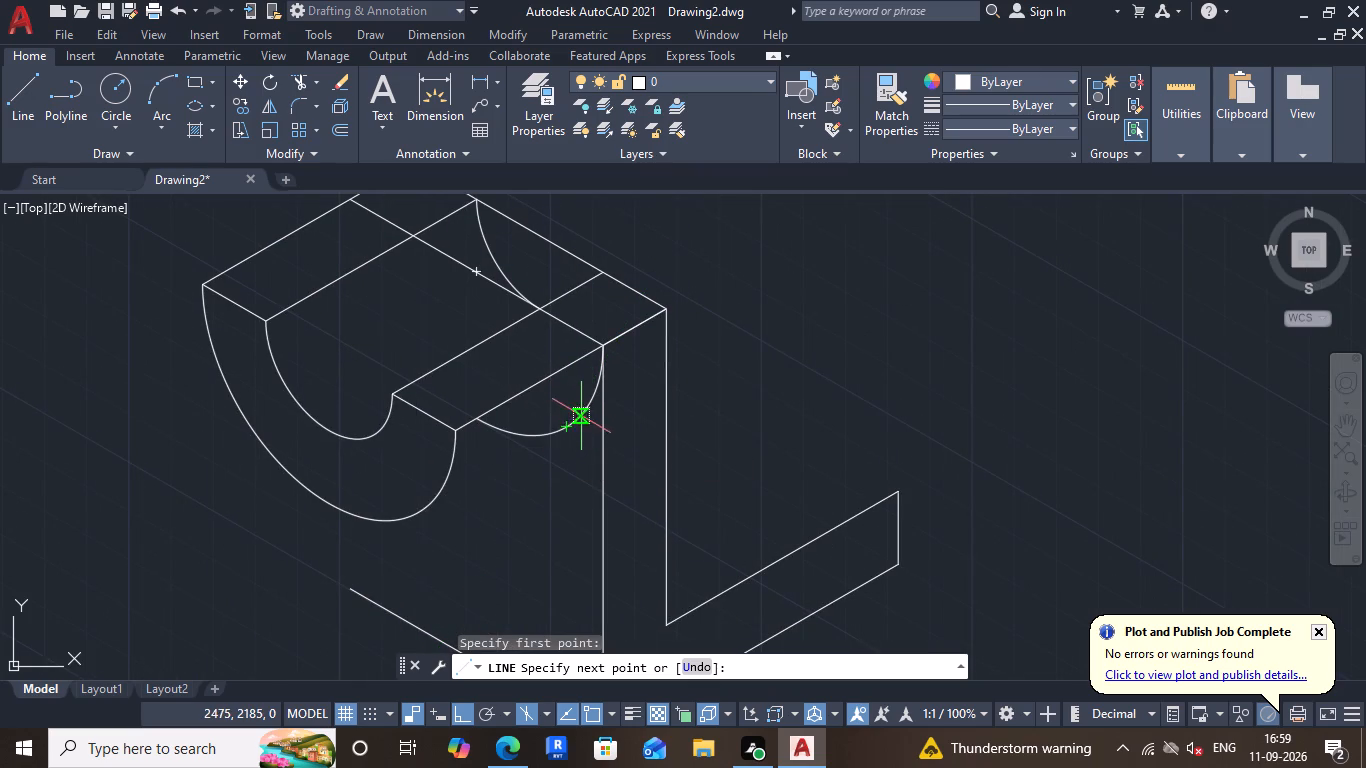
scroll(568, 429, "up", 3)
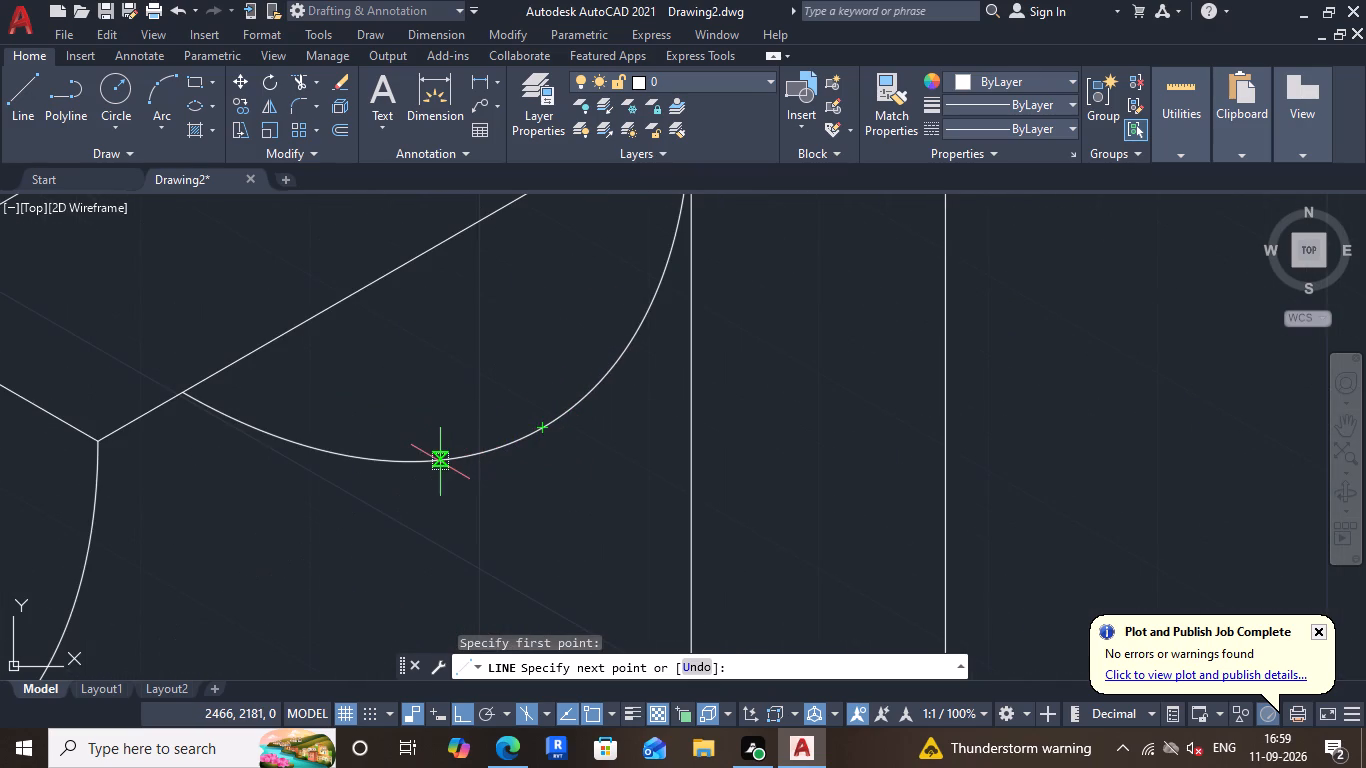
left_click(545, 426)
key("Escape")
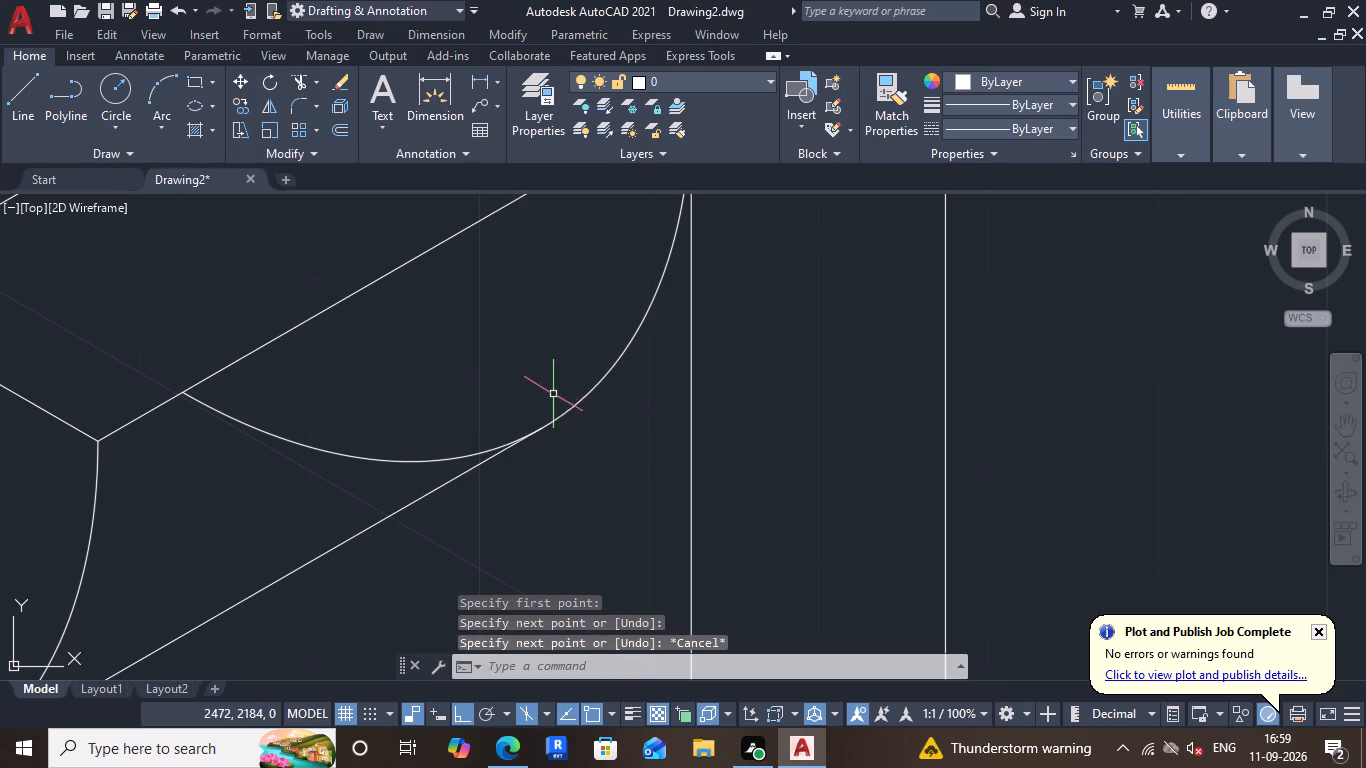
Trim the hidden portion of the outer arc at the upright, behind the new tangent line.
scroll(520, 398, "down", 3)
middle_click_drag(455, 439, 488, 468)
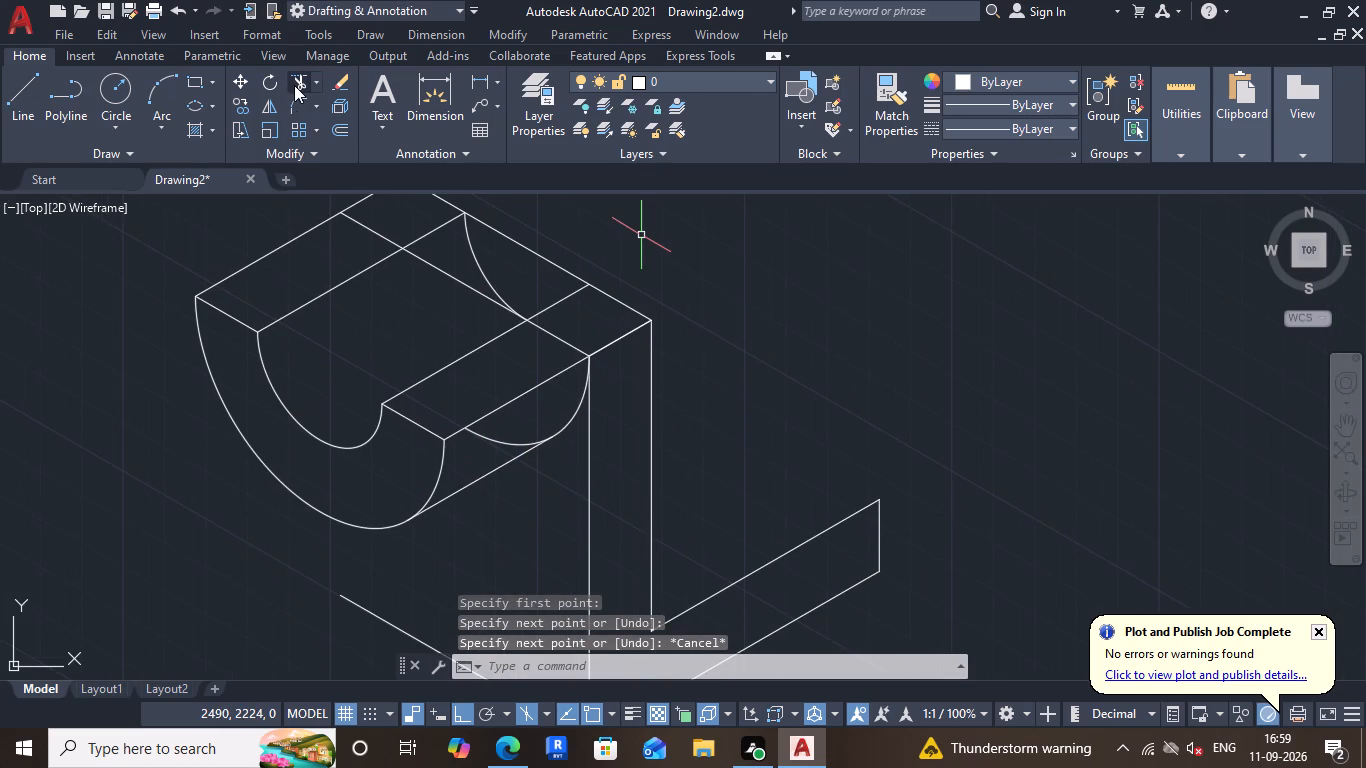
left_click(294, 78)
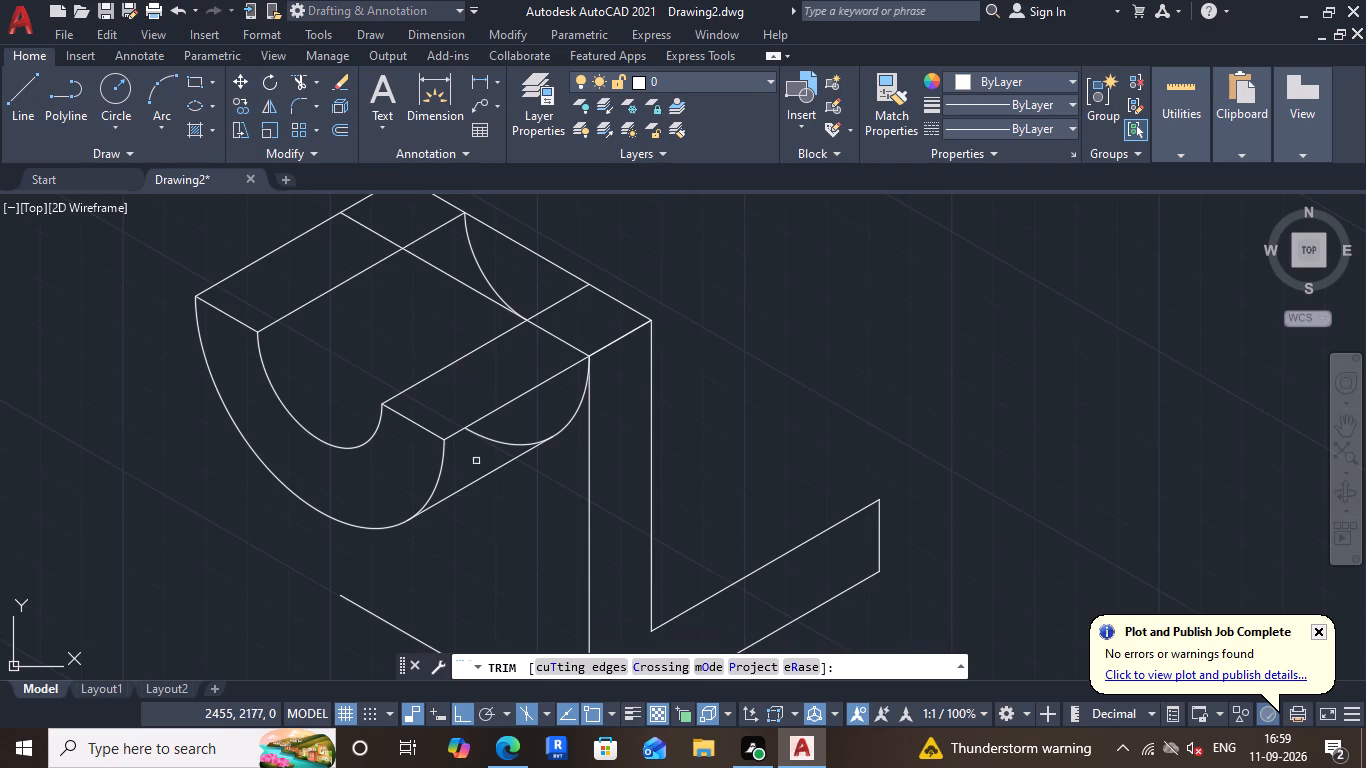
left_click(495, 439)
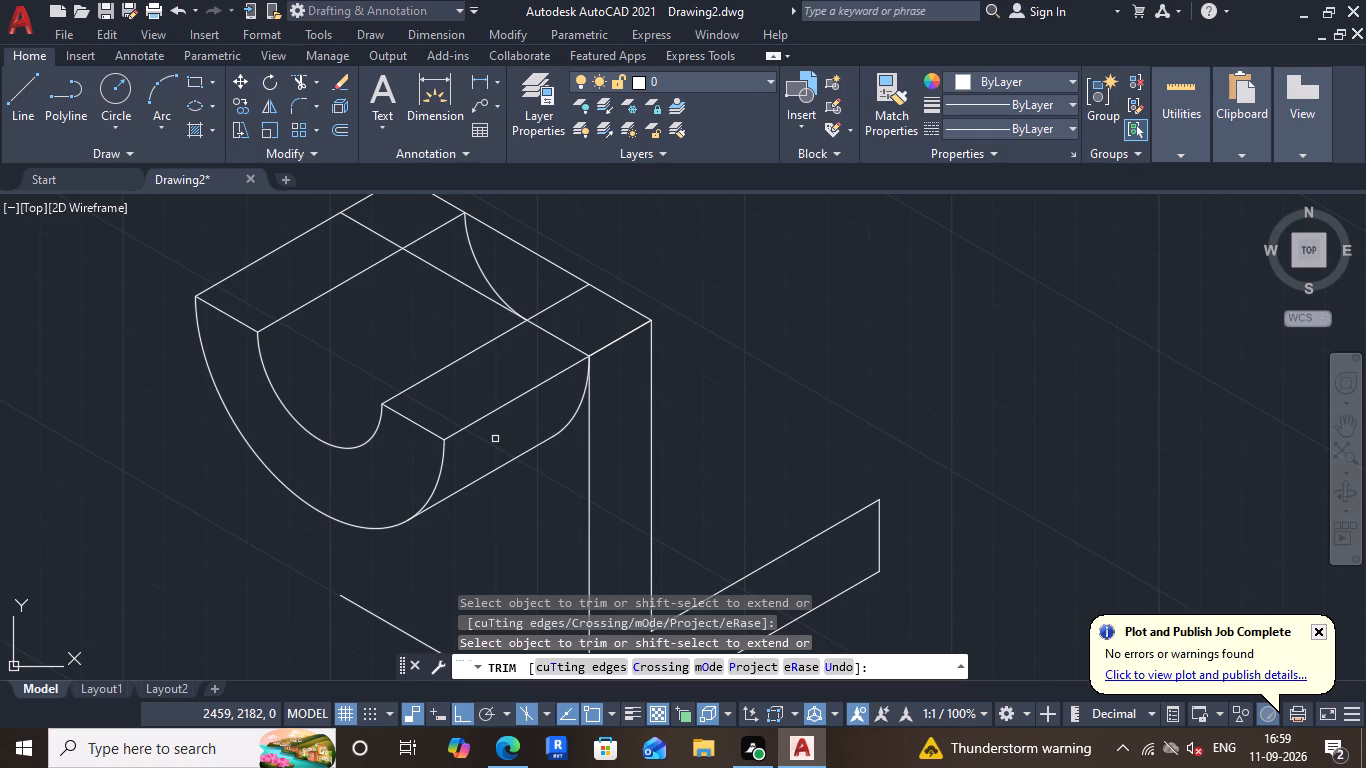
Trim away all segments of the construction line crossing the saddle's top faces and opening.
scroll(495, 439, "down", 1)
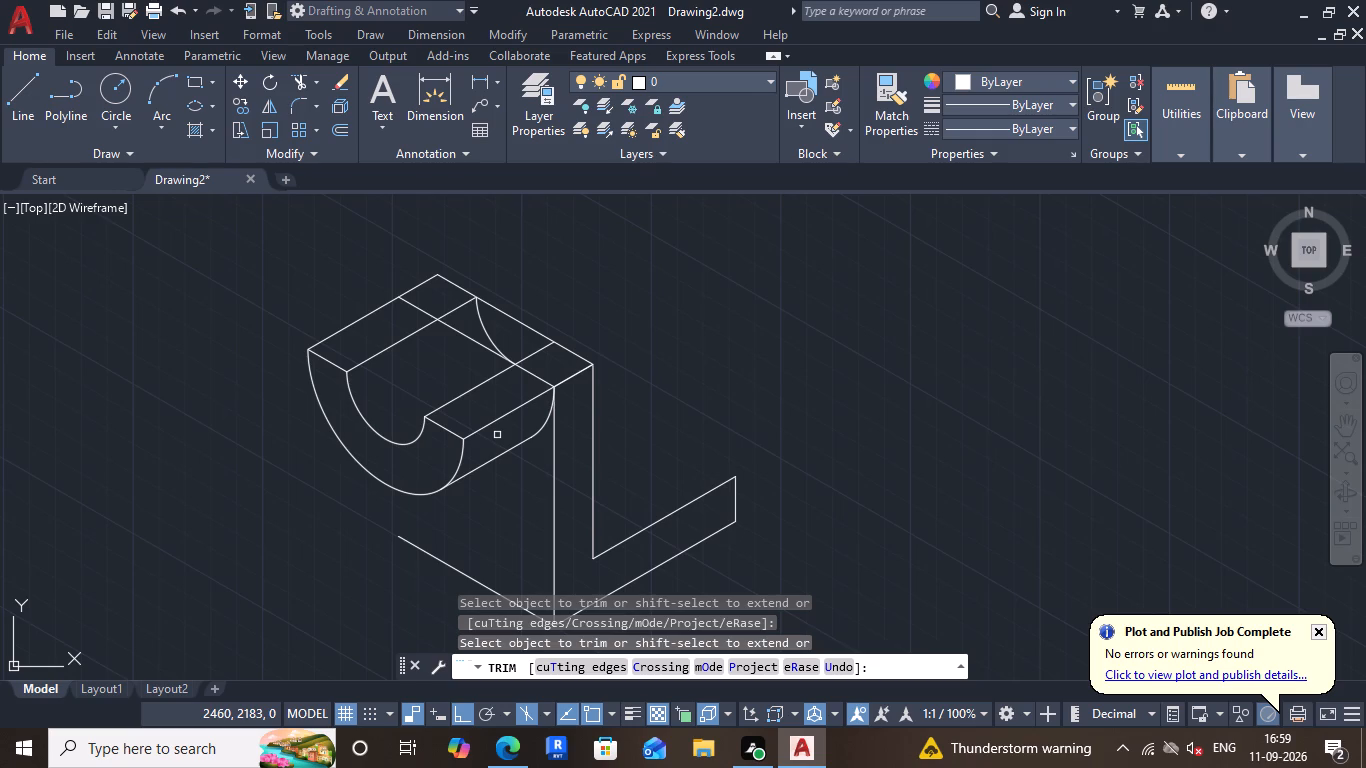
scroll(535, 447, "down", 4)
scroll(329, 445, "up", 1)
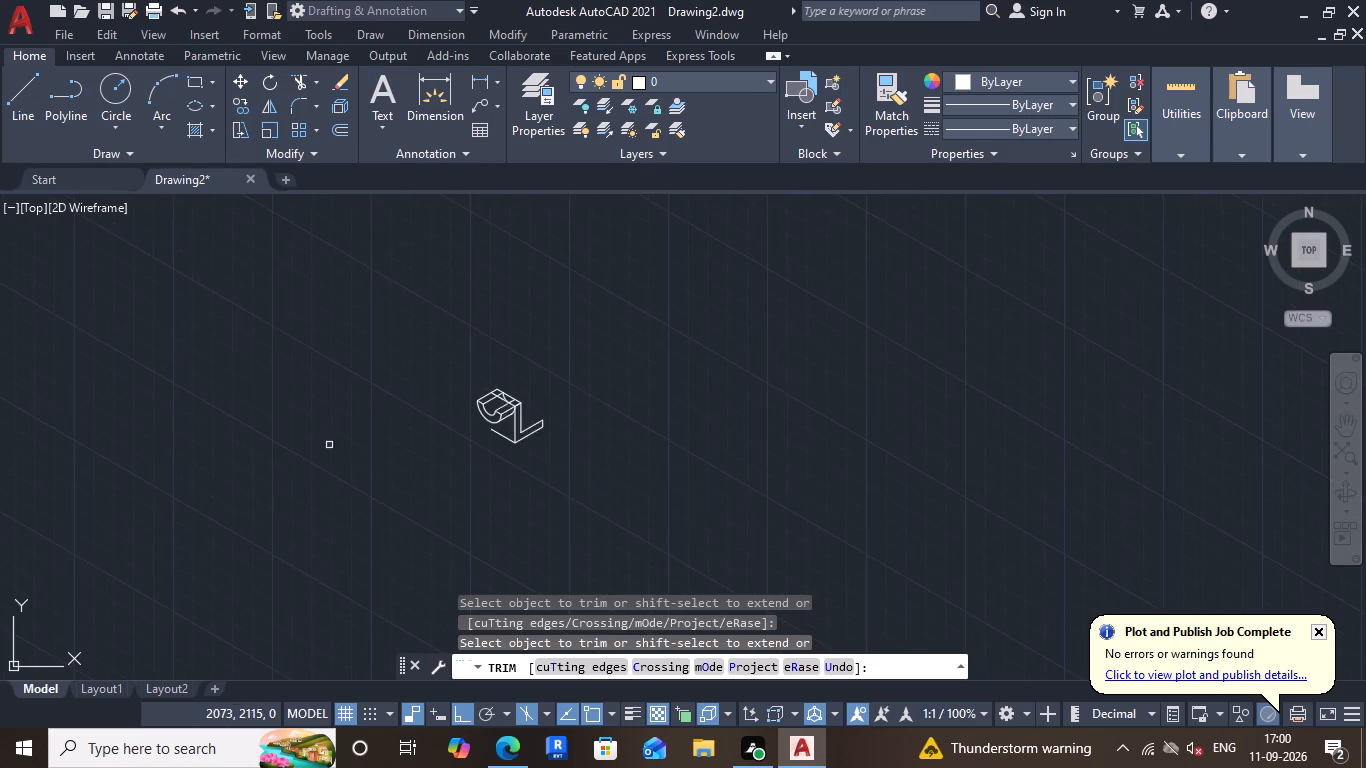
scroll(329, 445, "up", 1)
scroll(329, 441, "down", 1)
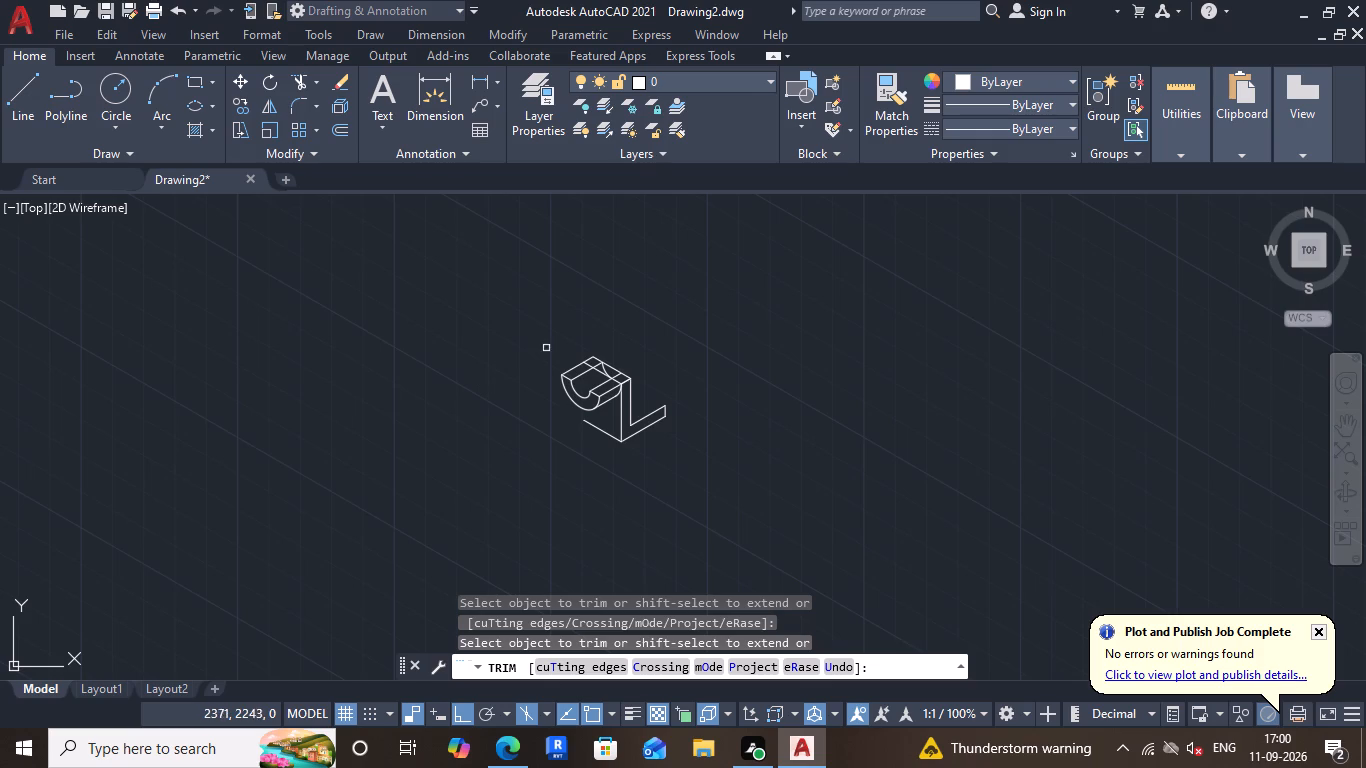
scroll(590, 391, "up", 3)
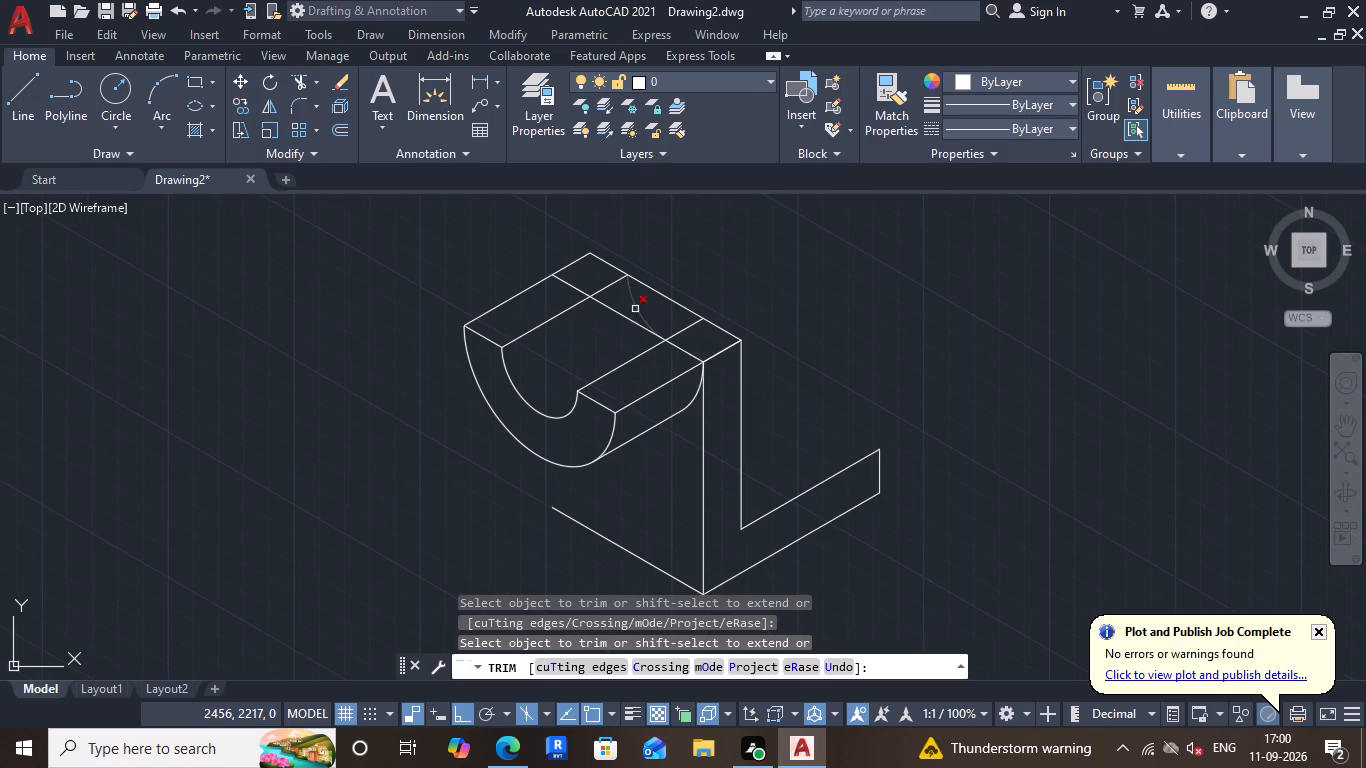
left_click(627, 320)
left_click(573, 287)
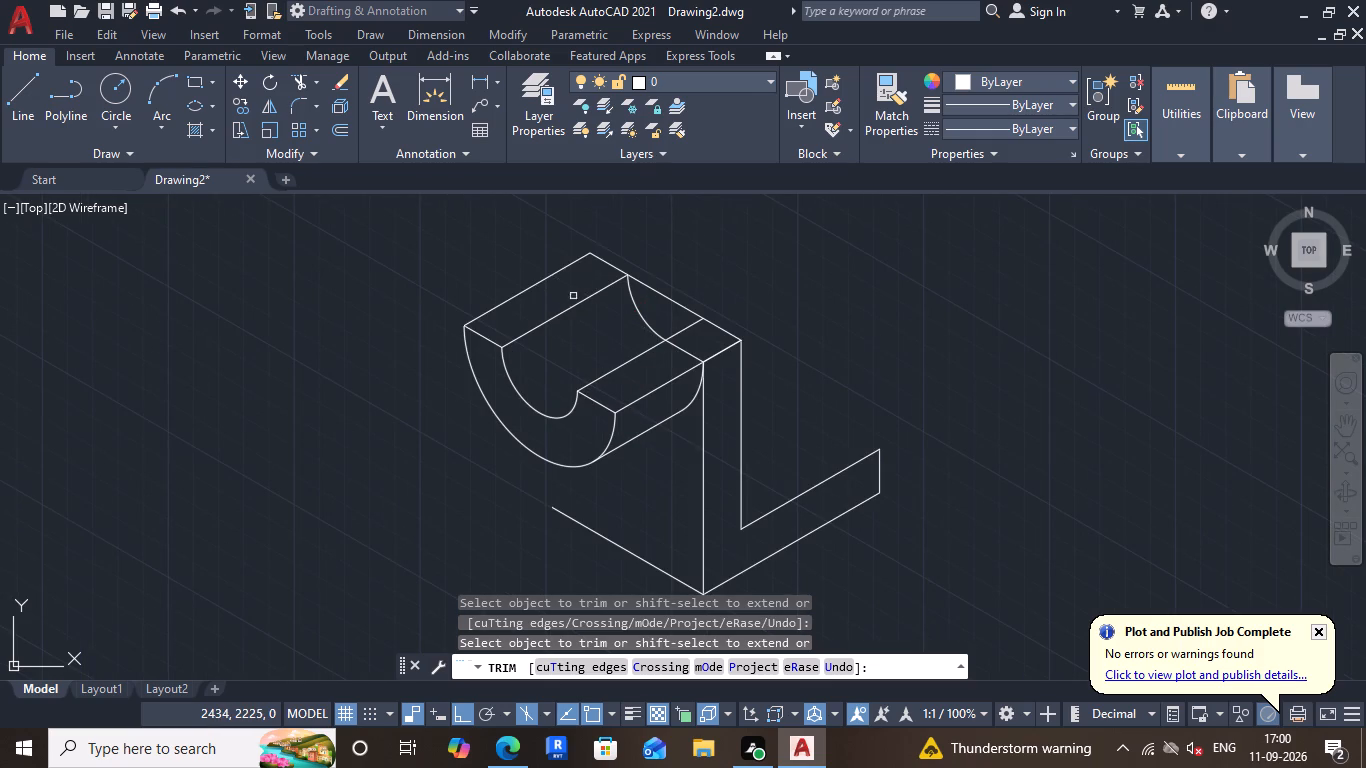
left_click(687, 348)
Draw a vertical line up from the free end of the upright's bottom edge and trim its overhang above the saddle's outer arc.
scroll(508, 447, "down", 3)
scroll(504, 477, "up", 3)
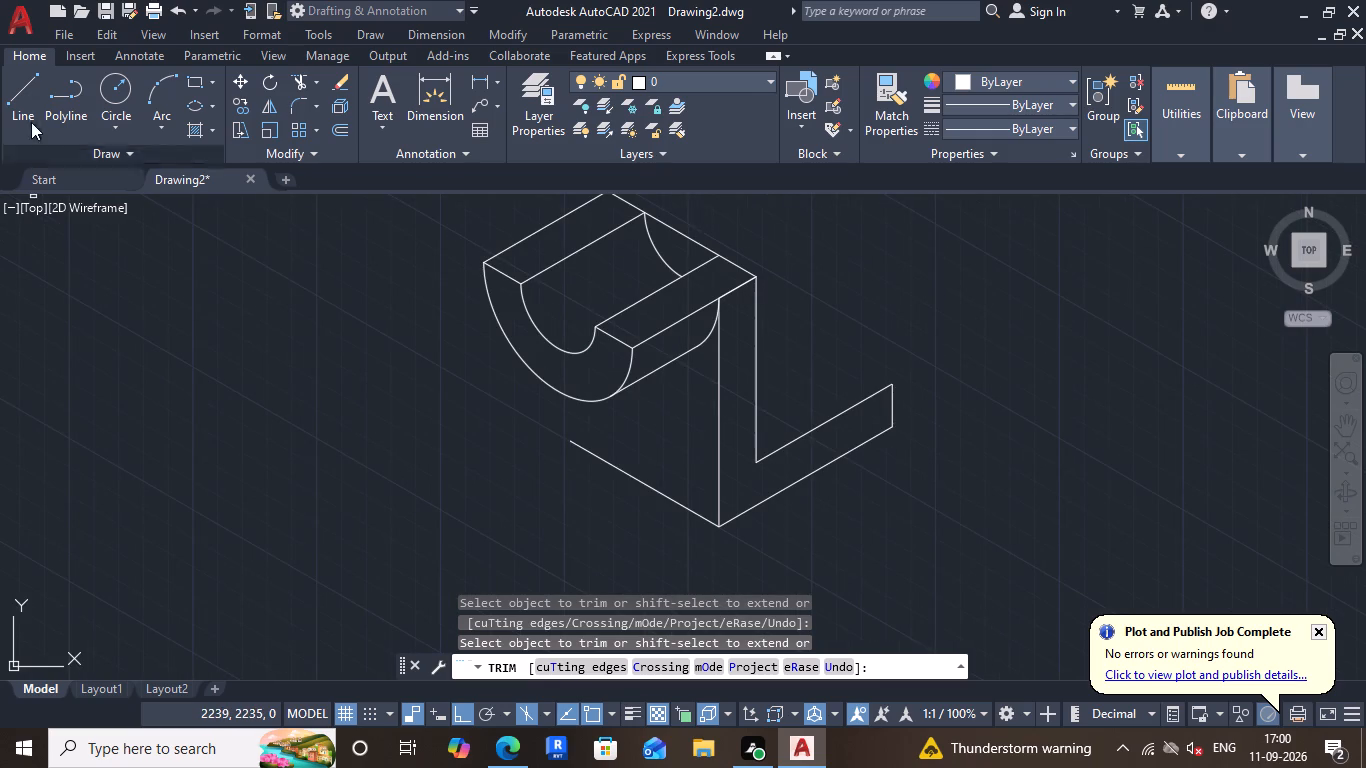
left_click(28, 114)
left_click(569, 449)
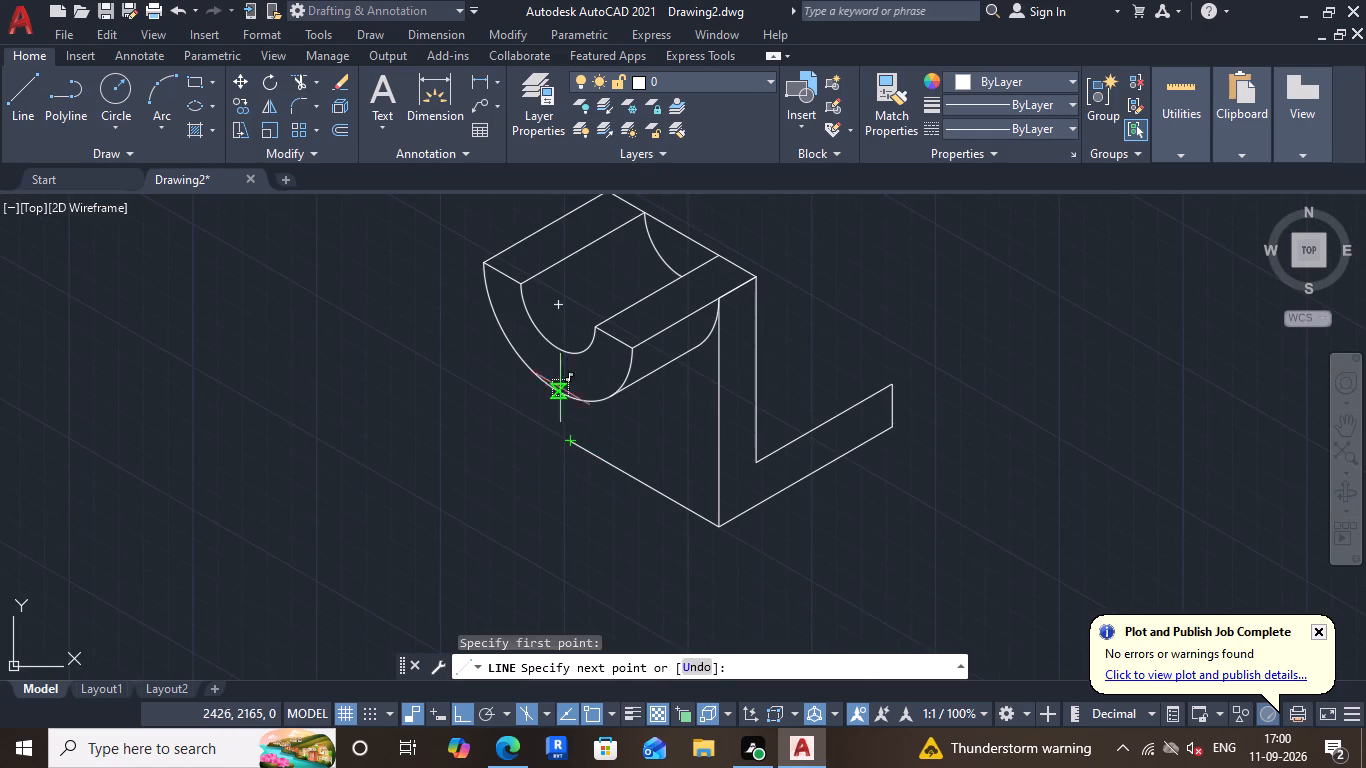
scroll(563, 332, "up", 3)
left_click(582, 475)
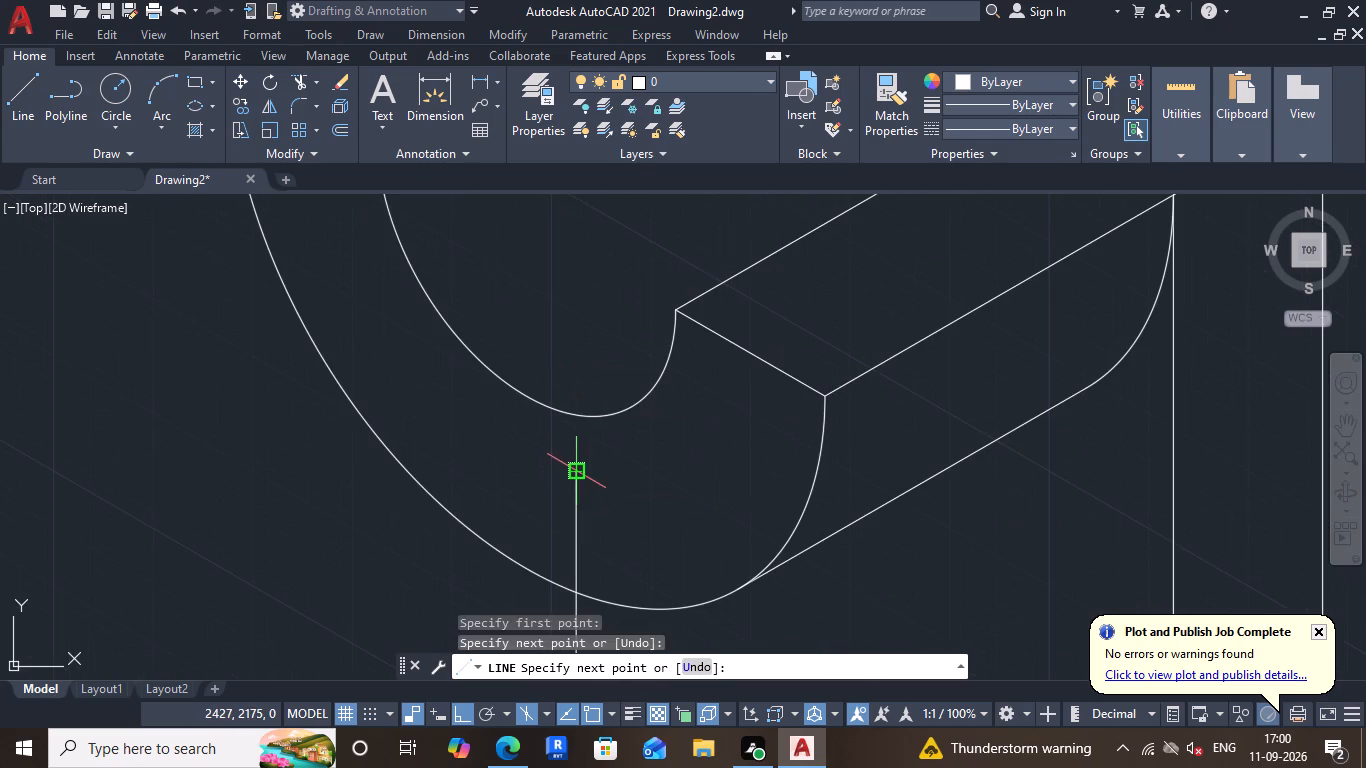
key("Escape")
left_click(296, 76)
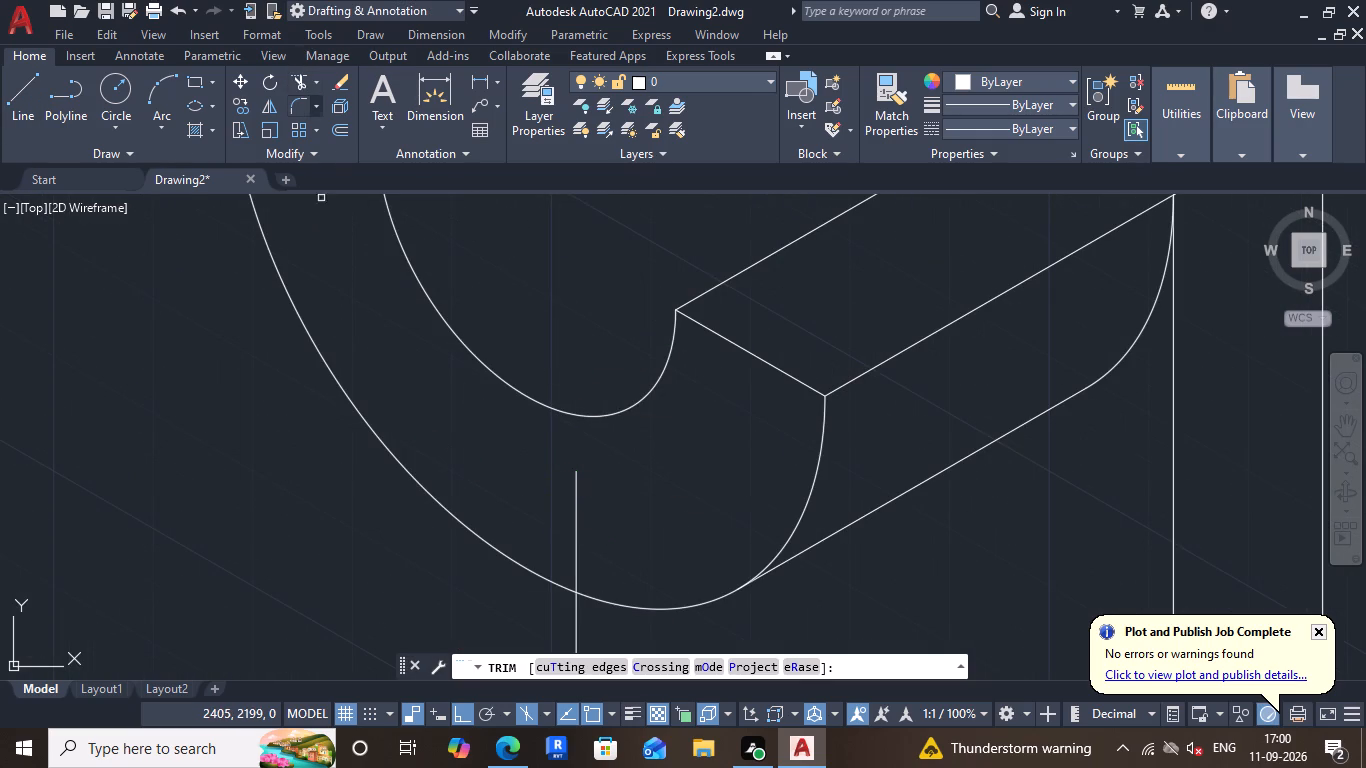
left_click(576, 508)
scroll(584, 496, "down", 5)
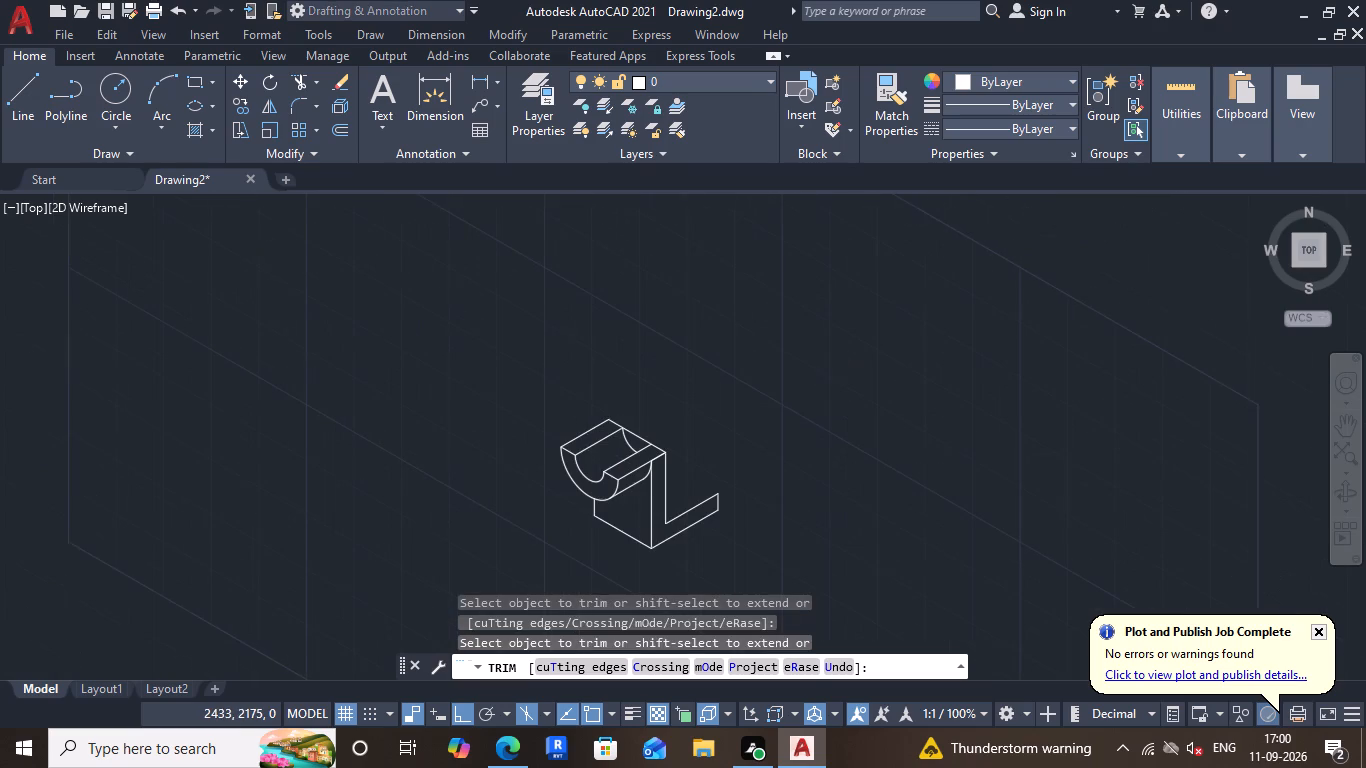
Draw a short vertical line upward from the midpoint of the upright's bottom edge.
middle_click_drag(758, 437, 731, 470)
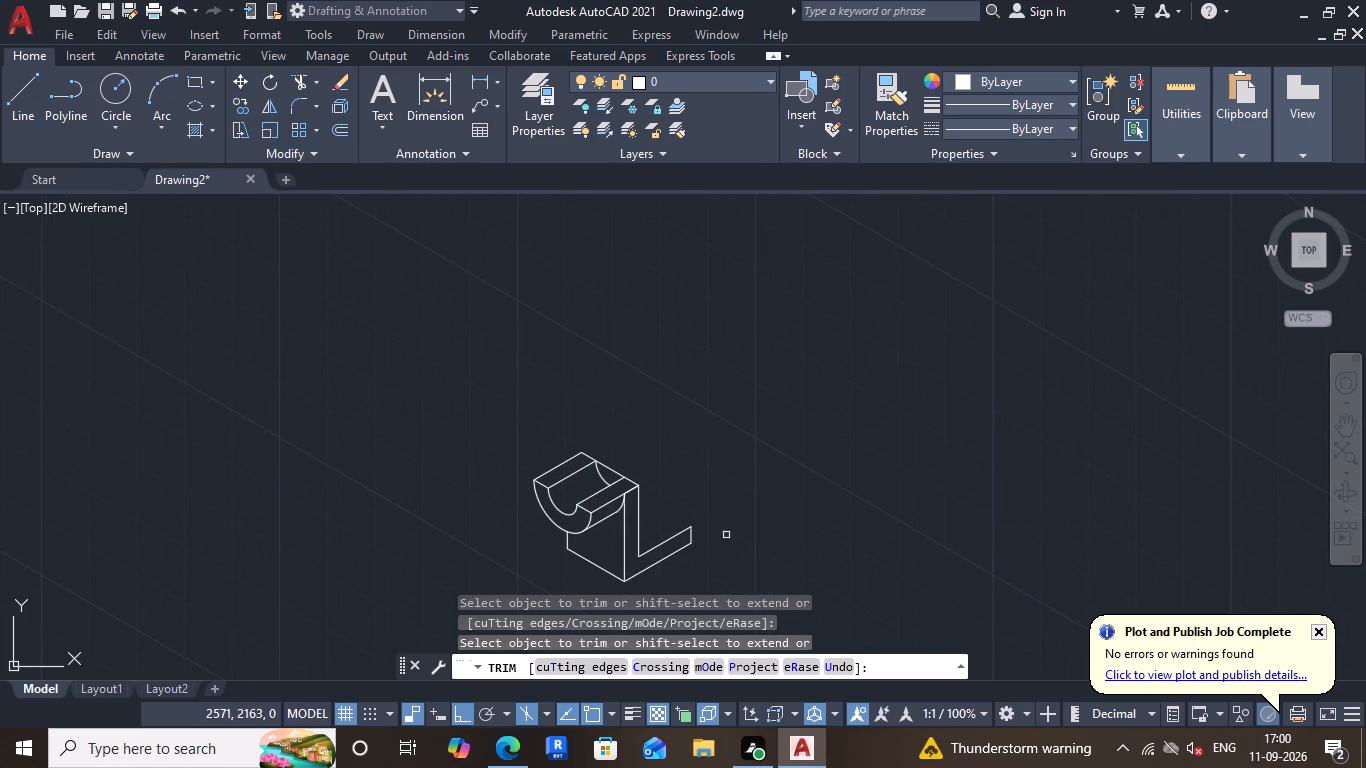
scroll(670, 544, "up", 2)
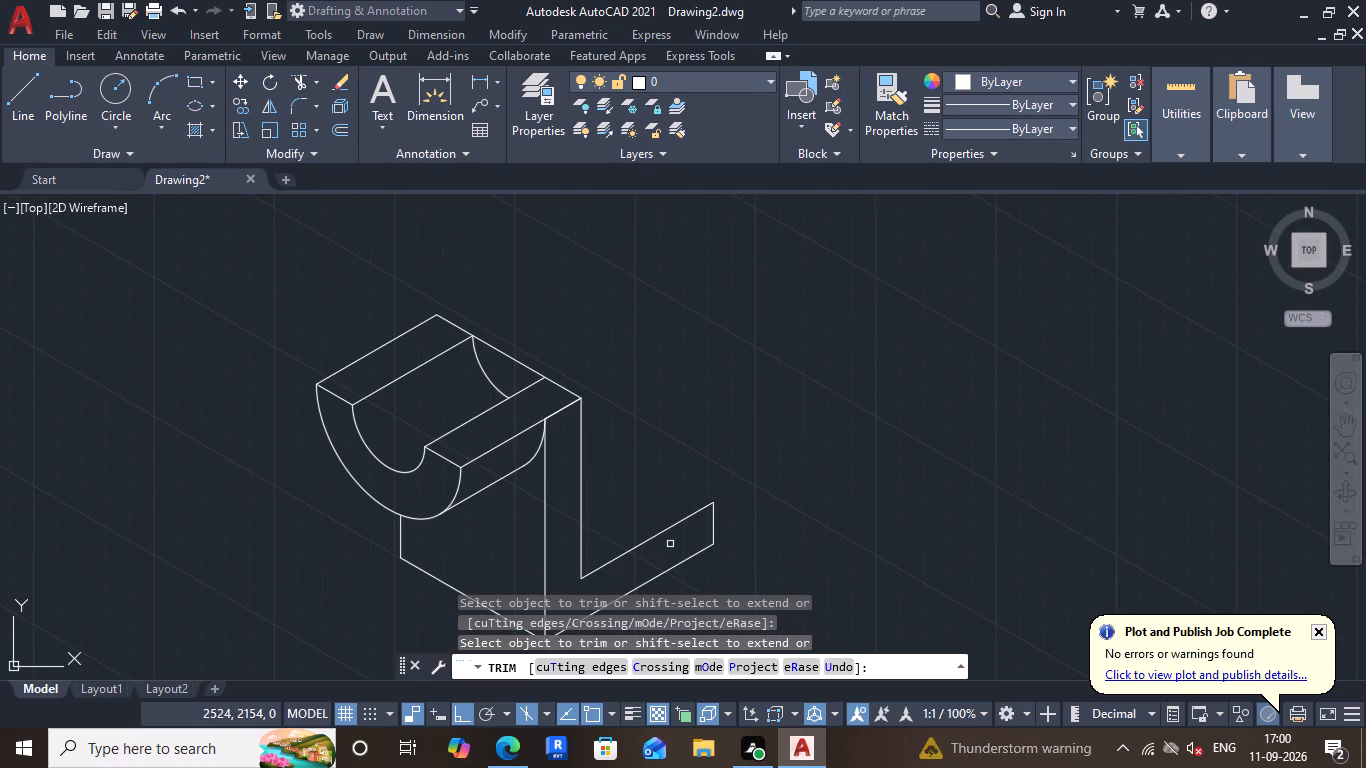
scroll(670, 544, "down", 2)
scroll(606, 603, "up", 2)
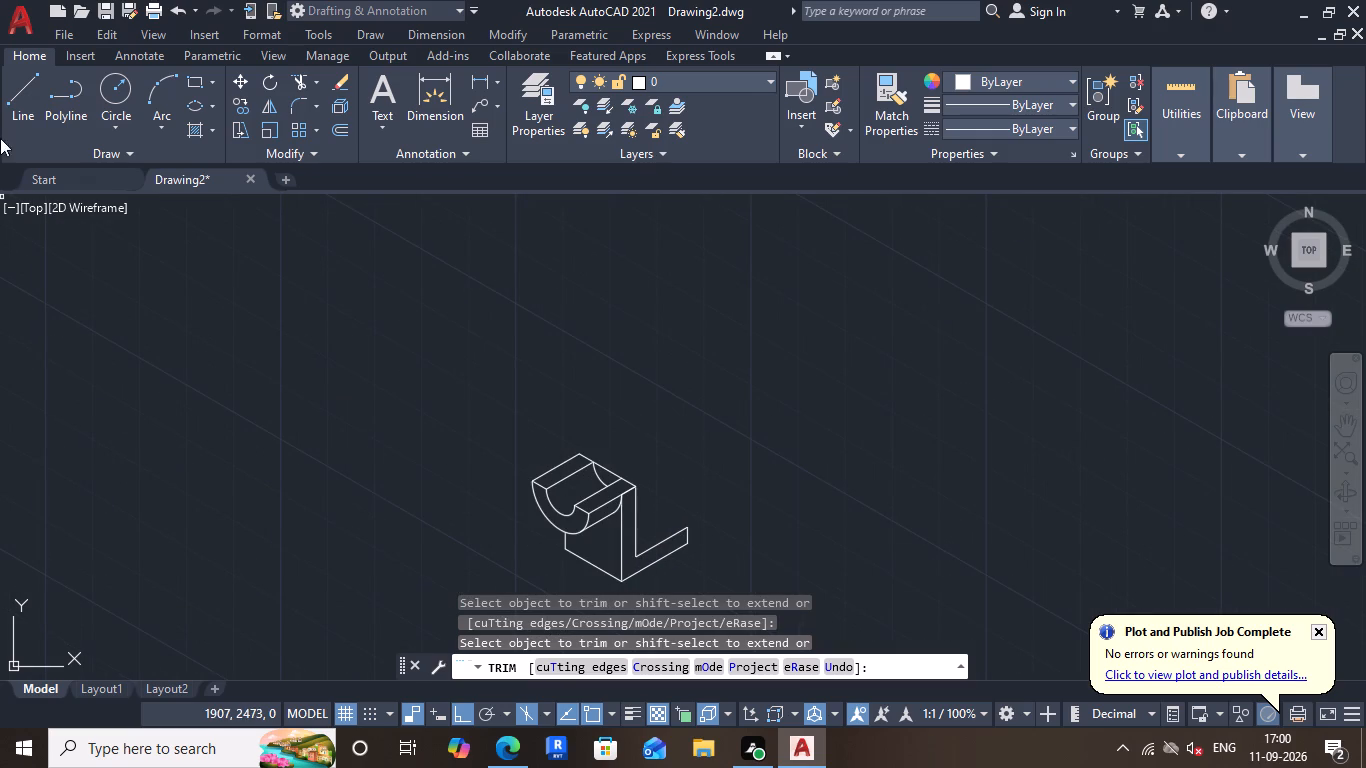
left_click(24, 102)
middle_click_drag(465, 593, 413, 438)
scroll(467, 430, "up", 3)
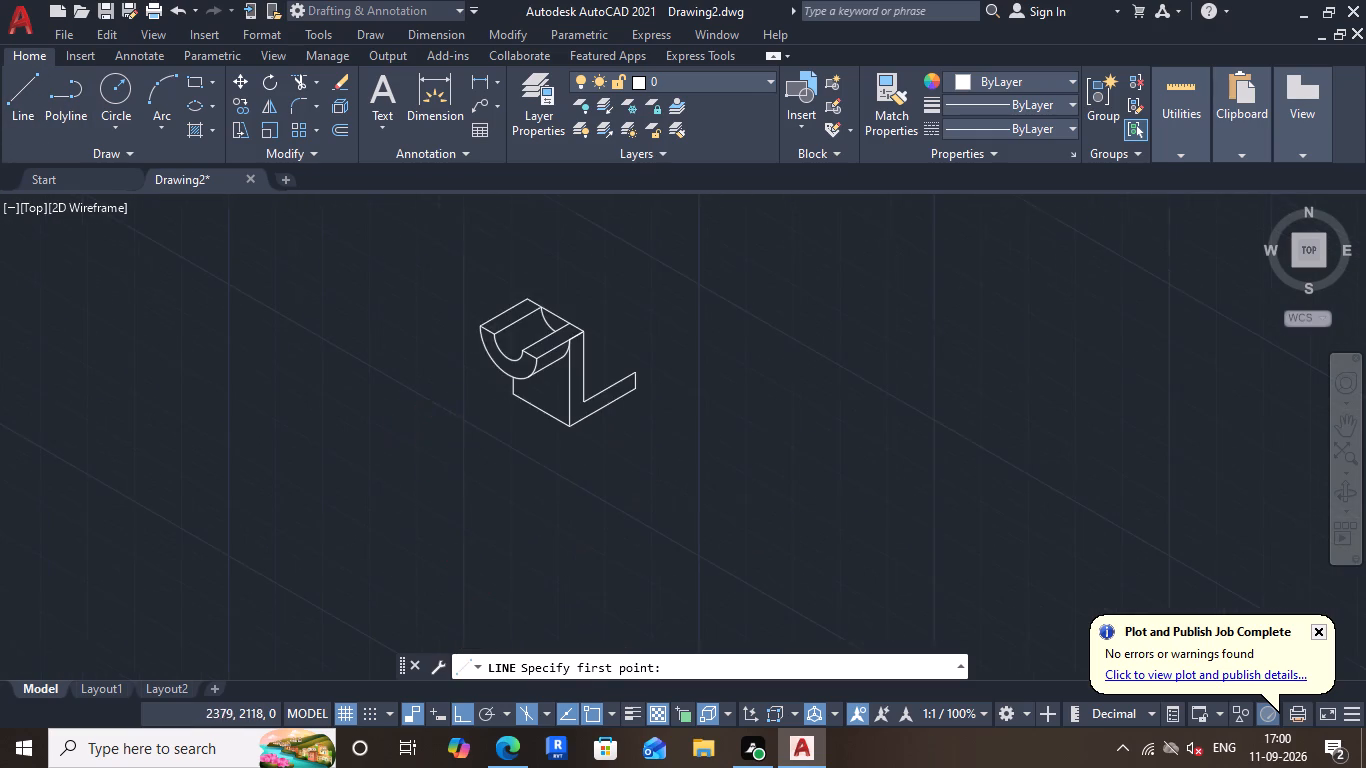
middle_click_drag(709, 394, 726, 491)
left_click(723, 428)
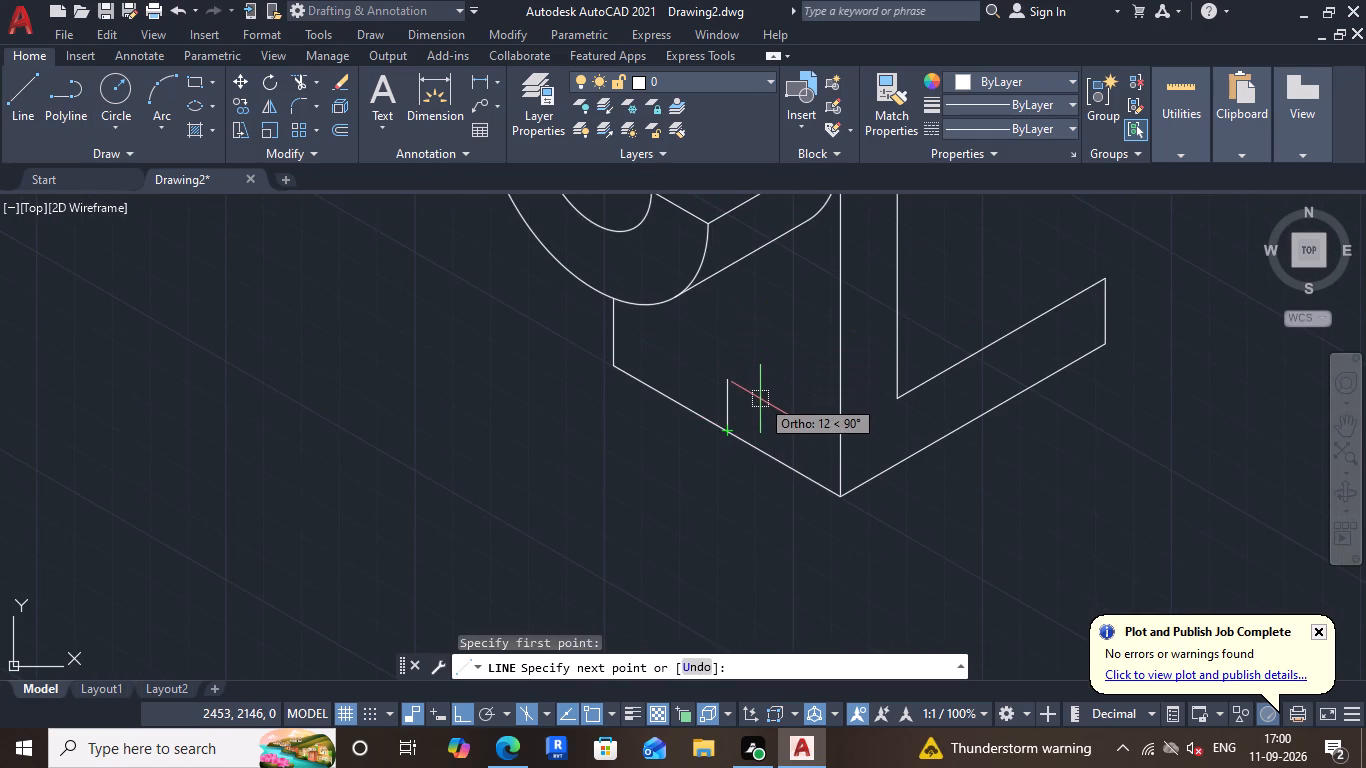
left_click(759, 416)
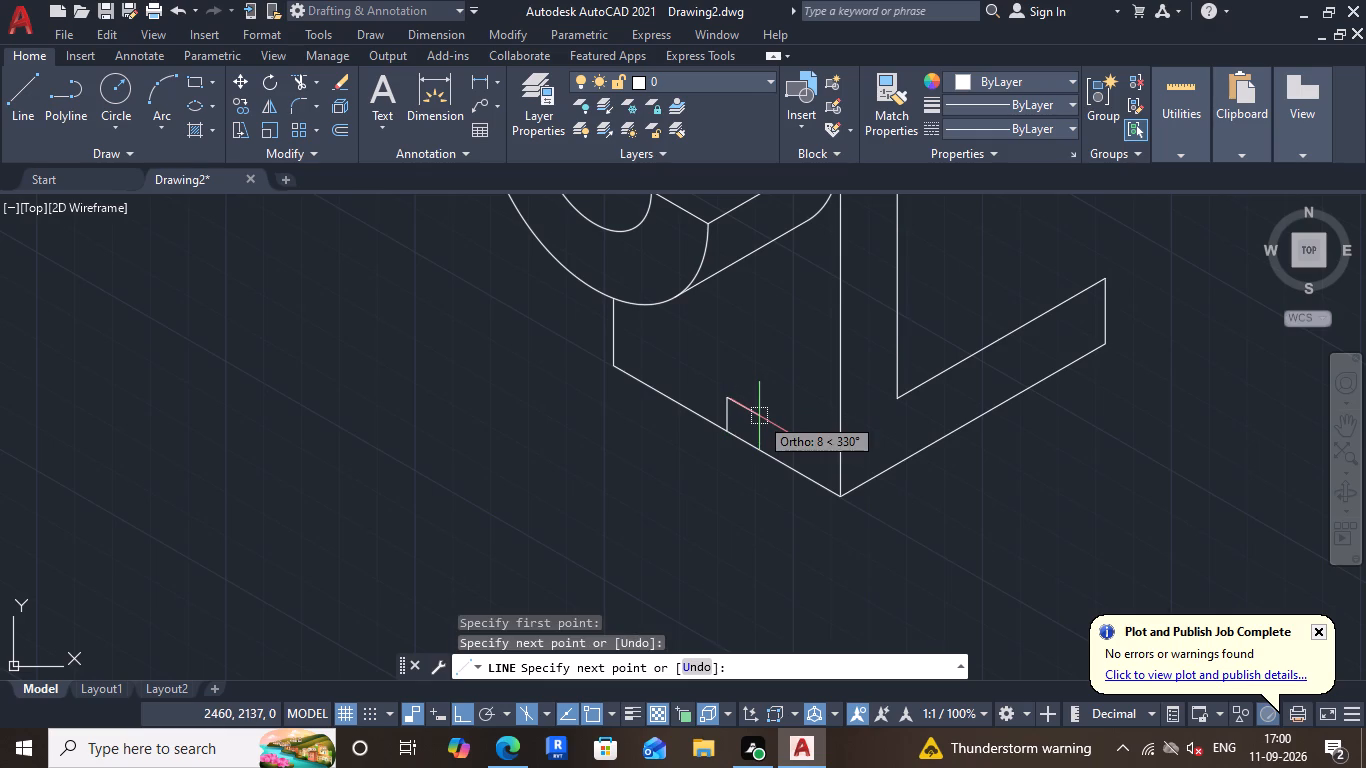
key("Escape")
Copy the short vertical line 5 mm in each direction along the bottom edge from its base point.
scroll(728, 414, "up", 2)
left_click(748, 424)
left_click(658, 370)
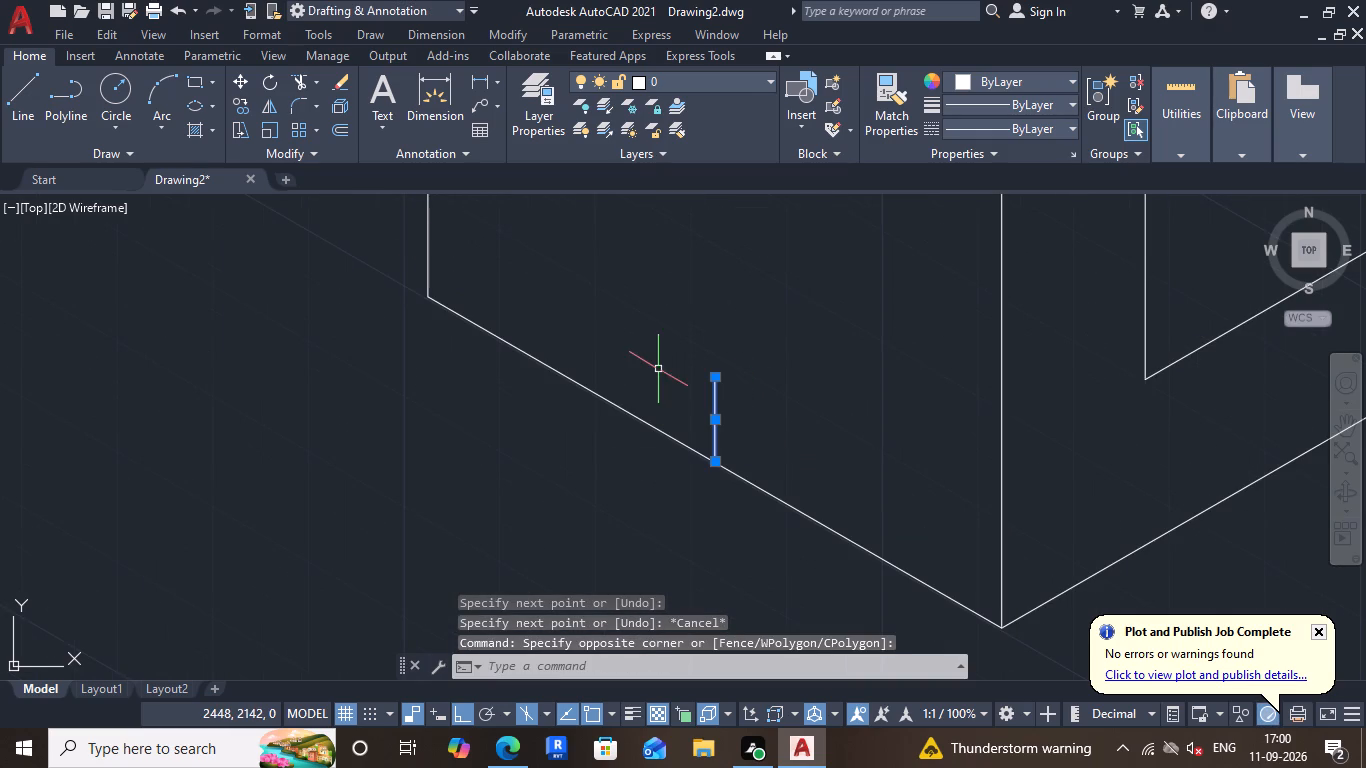
left_click(248, 104)
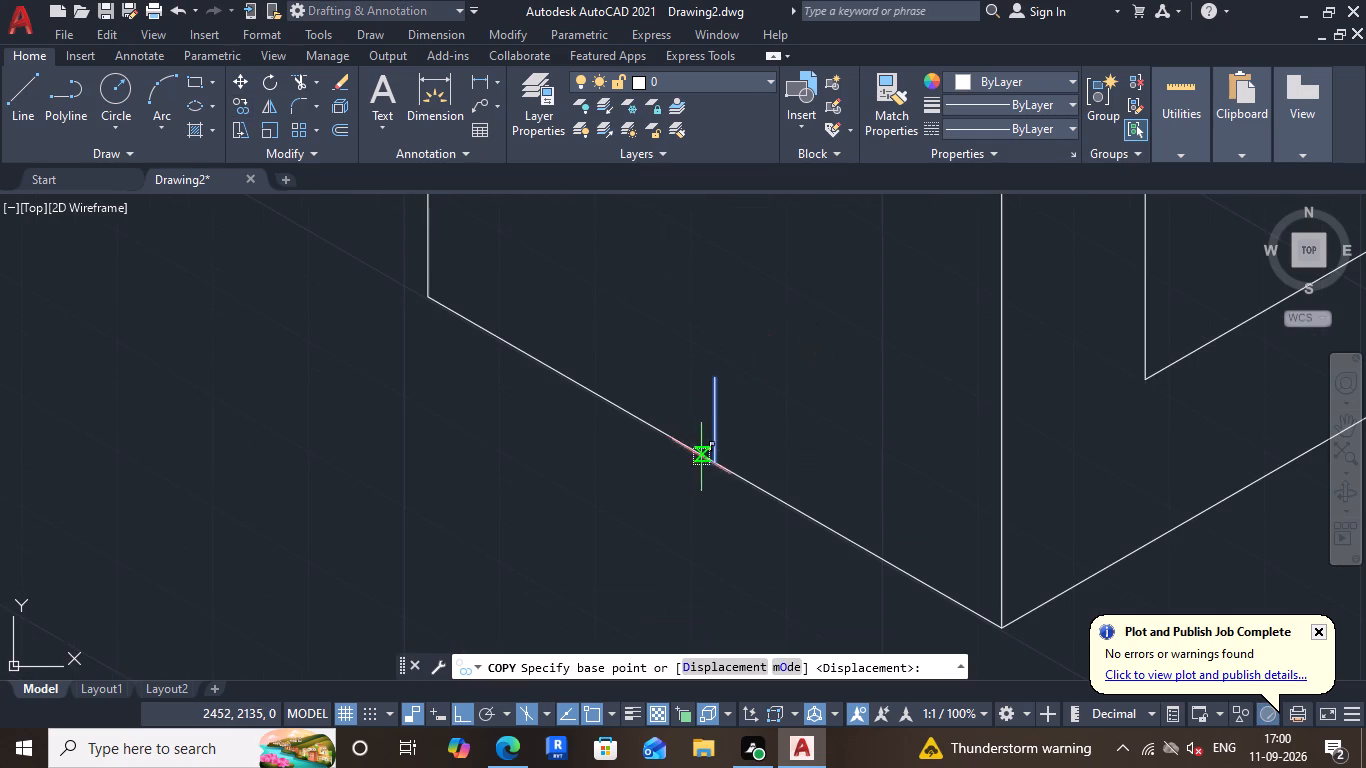
left_click(708, 460)
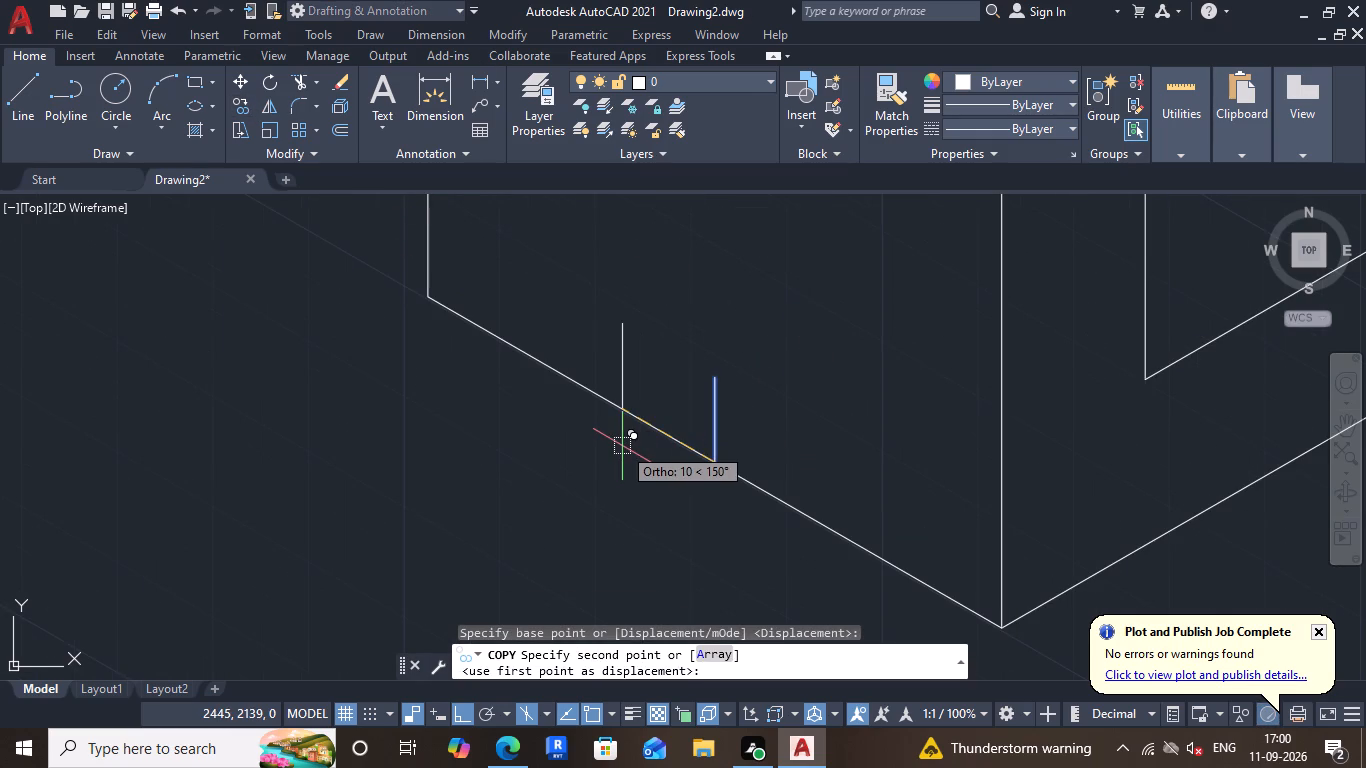
key("5")
key("Return")
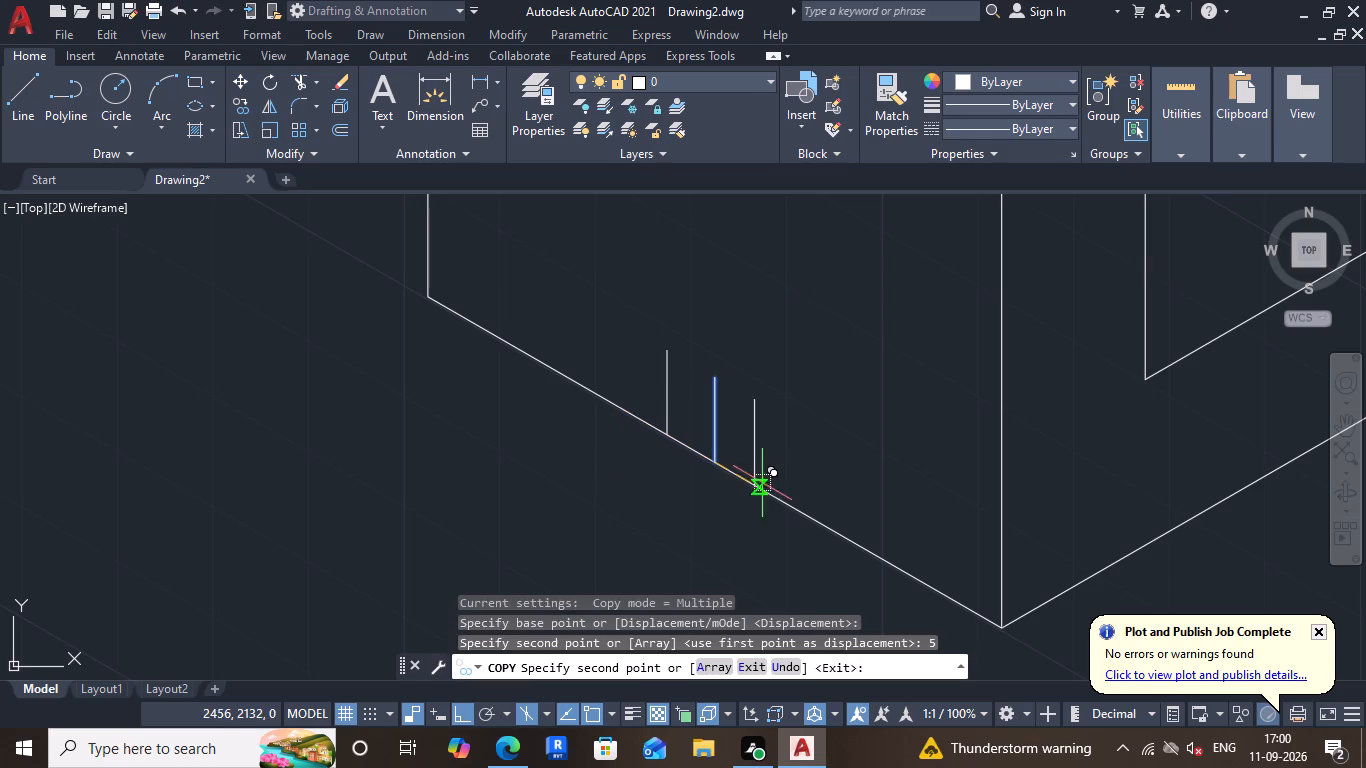
key("5")
key("Return")
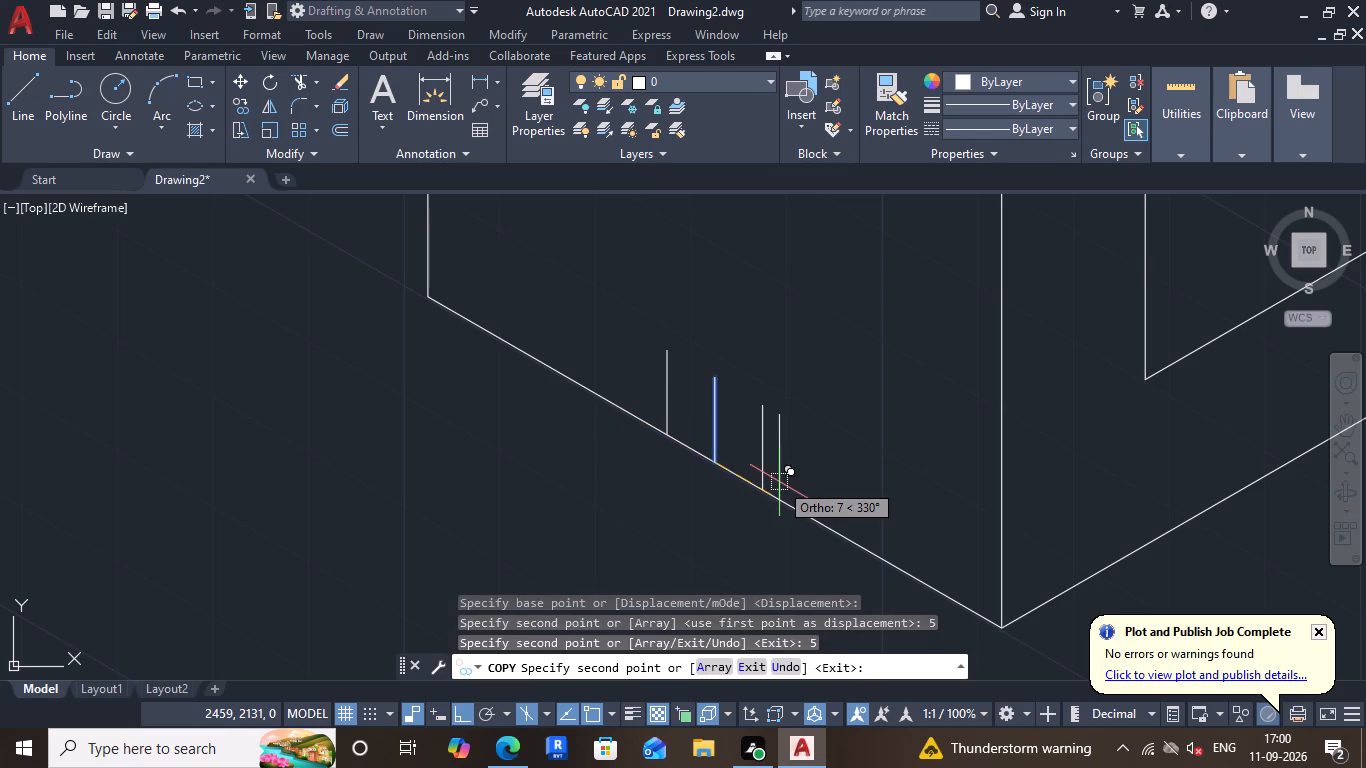
key("Escape")
Draw a vertical line down from the centre of the saddle's front opening to just below its outer arc.
scroll(747, 398, "down", 2)
middle_click_drag(756, 365, 833, 450)
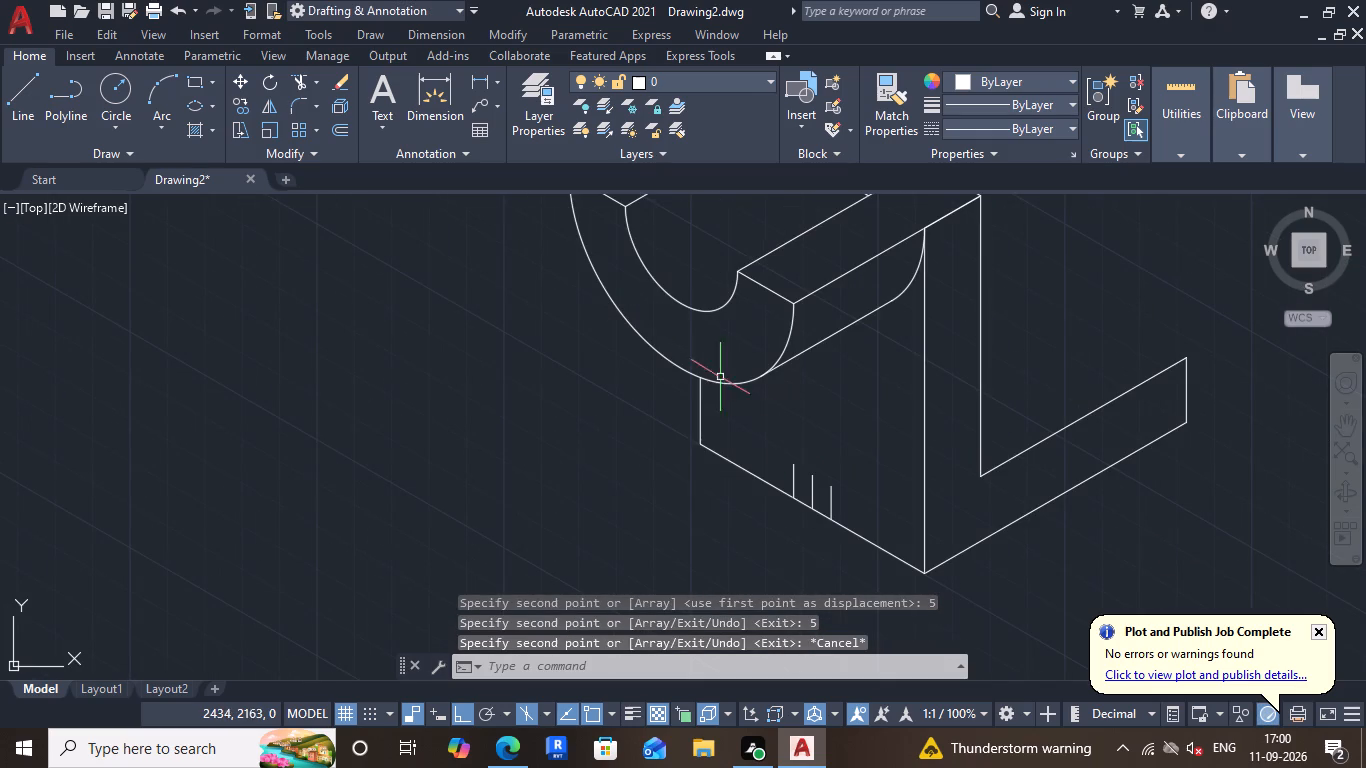
left_click(35, 89)
left_click(675, 243)
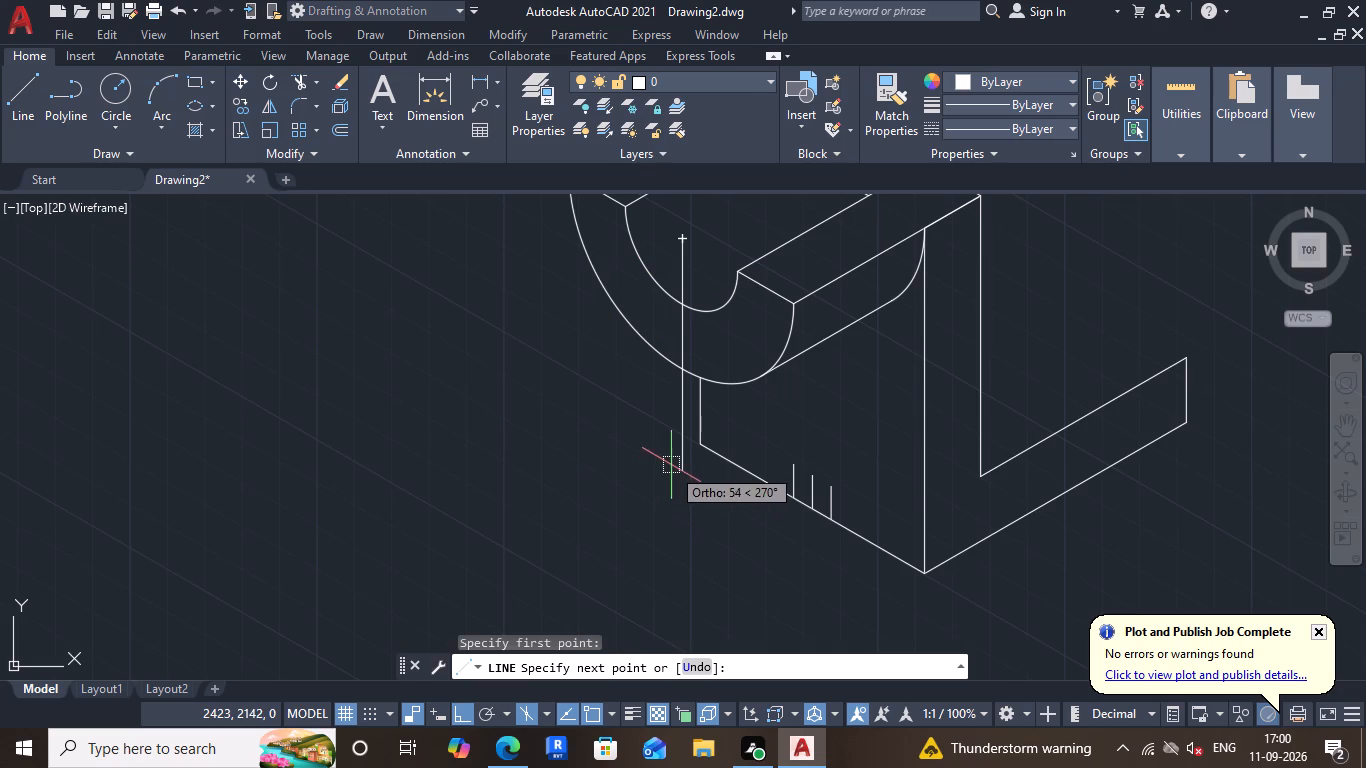
scroll(676, 417, "up", 1)
left_click(675, 402)
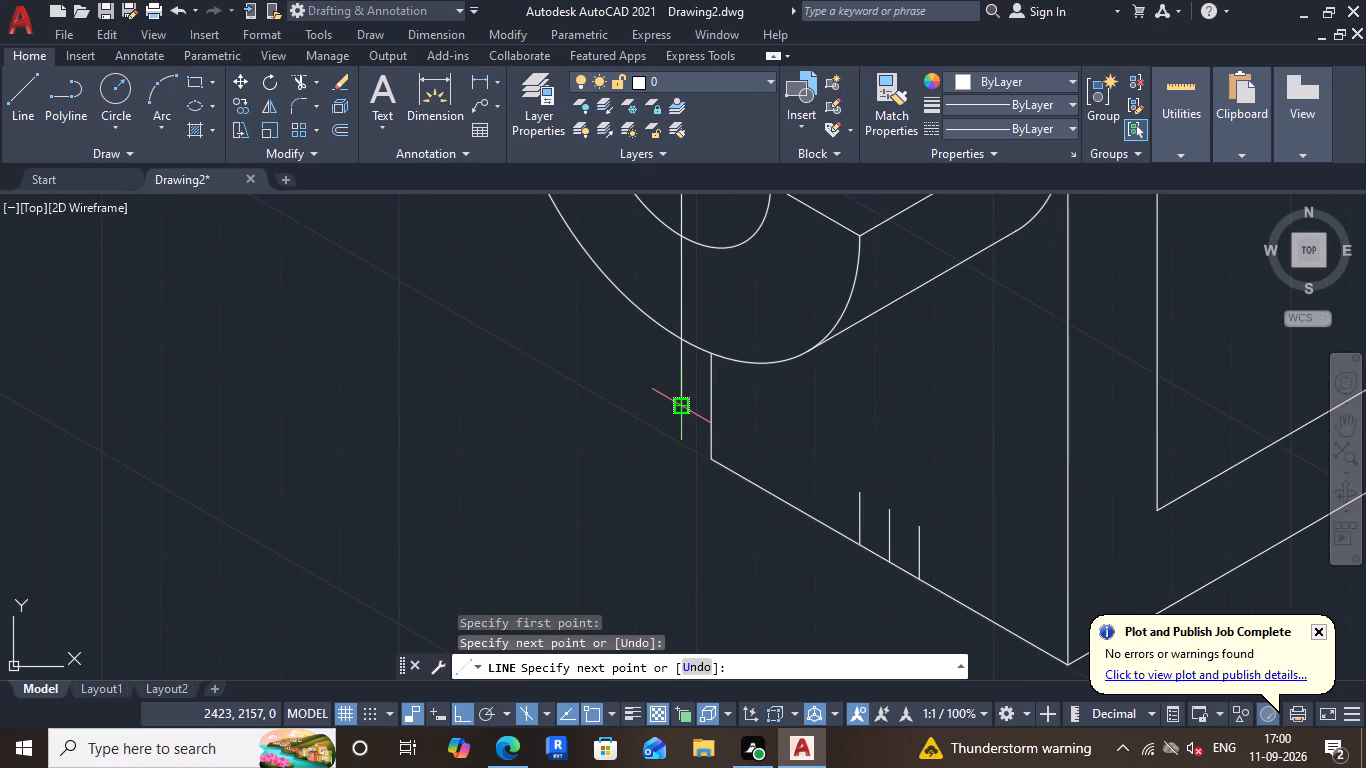
key("Escape")
Copy this vertical line 5 mm in each isometric direction from its intersection with the saddle's outer arc.
scroll(684, 350, "up", 1)
middle_click_drag(704, 330, 732, 465)
scroll(735, 457, "up", 1)
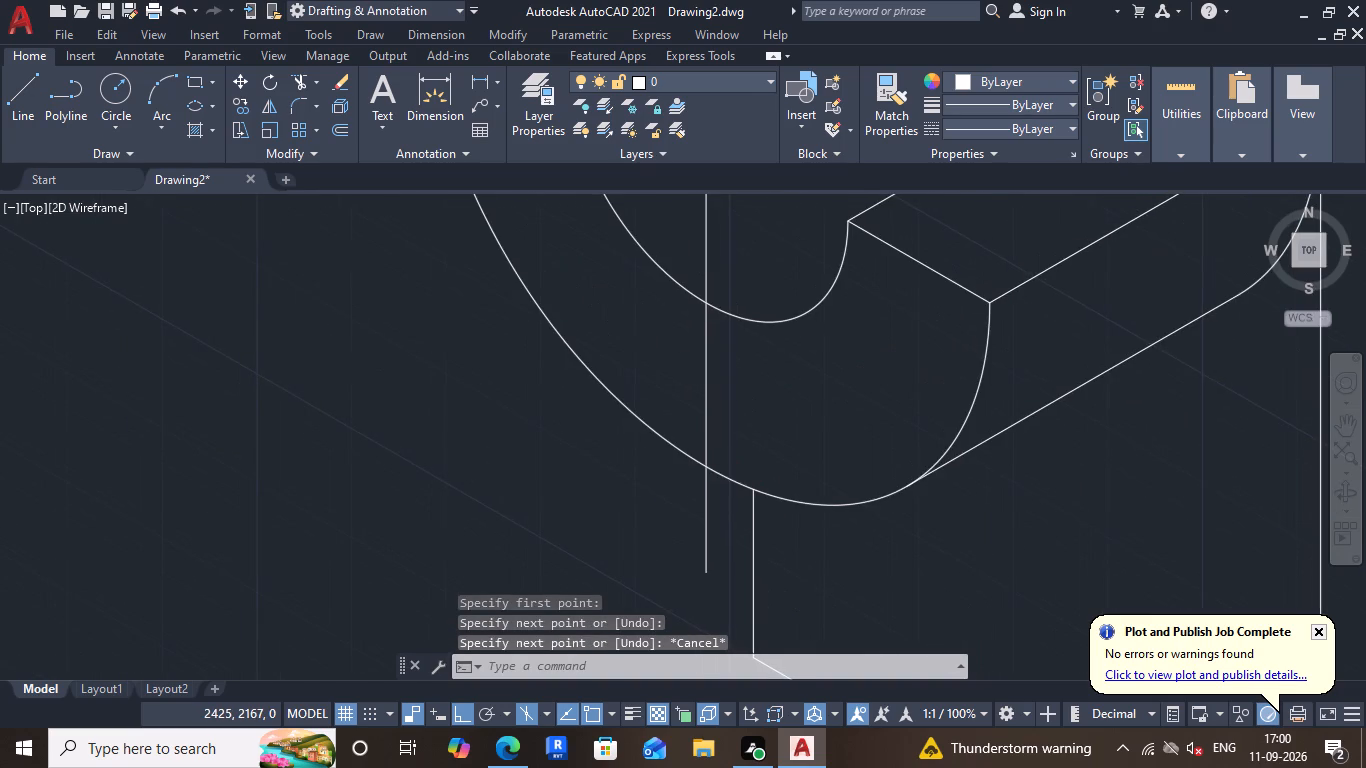
scroll(736, 454, "down", 2)
left_click(737, 450)
left_click(712, 432)
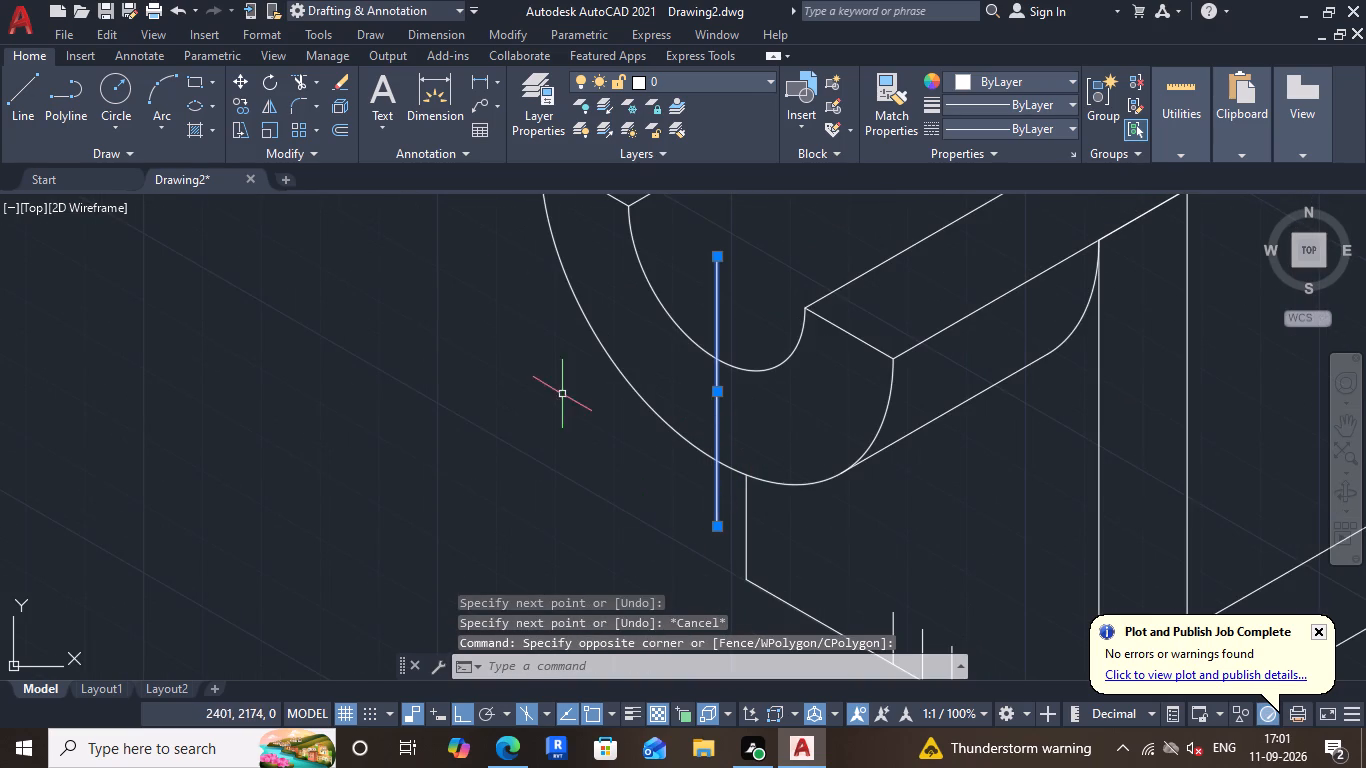
left_click(244, 104)
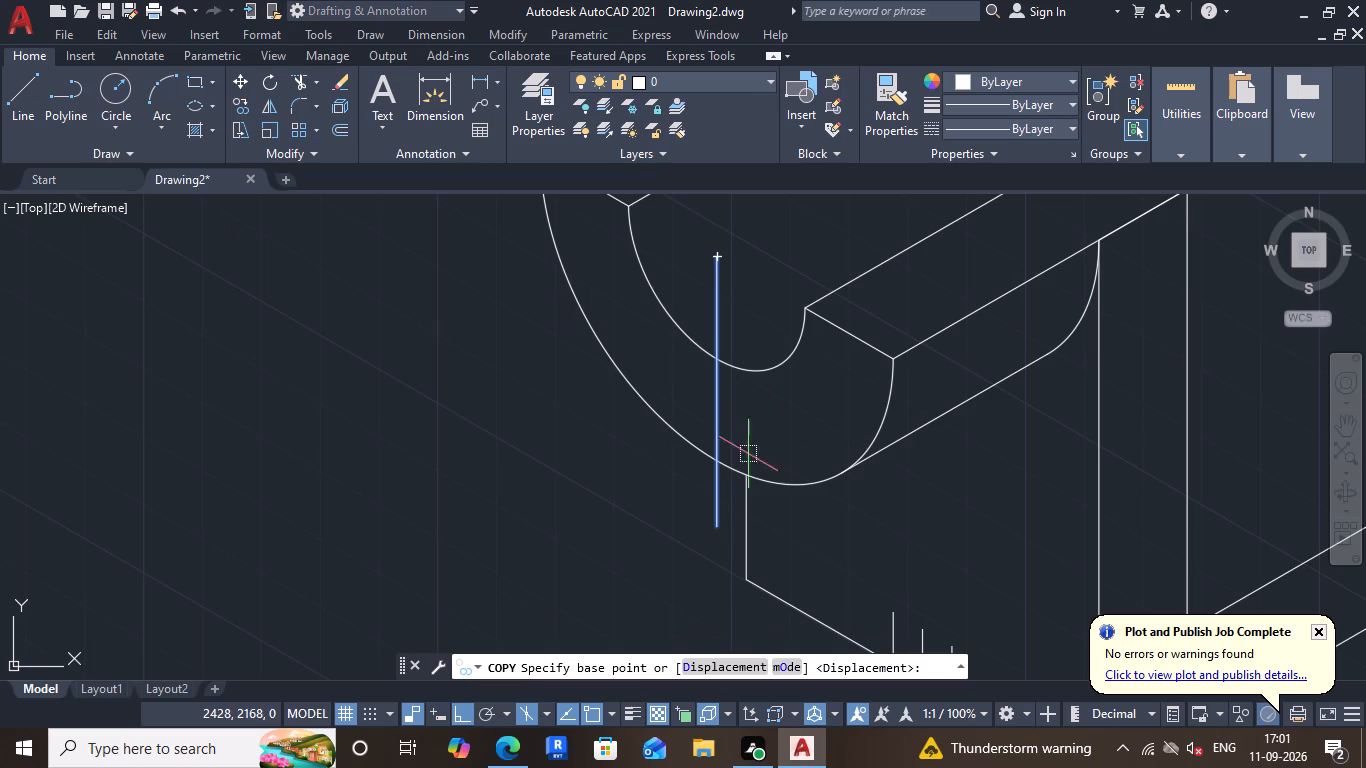
left_click(718, 463)
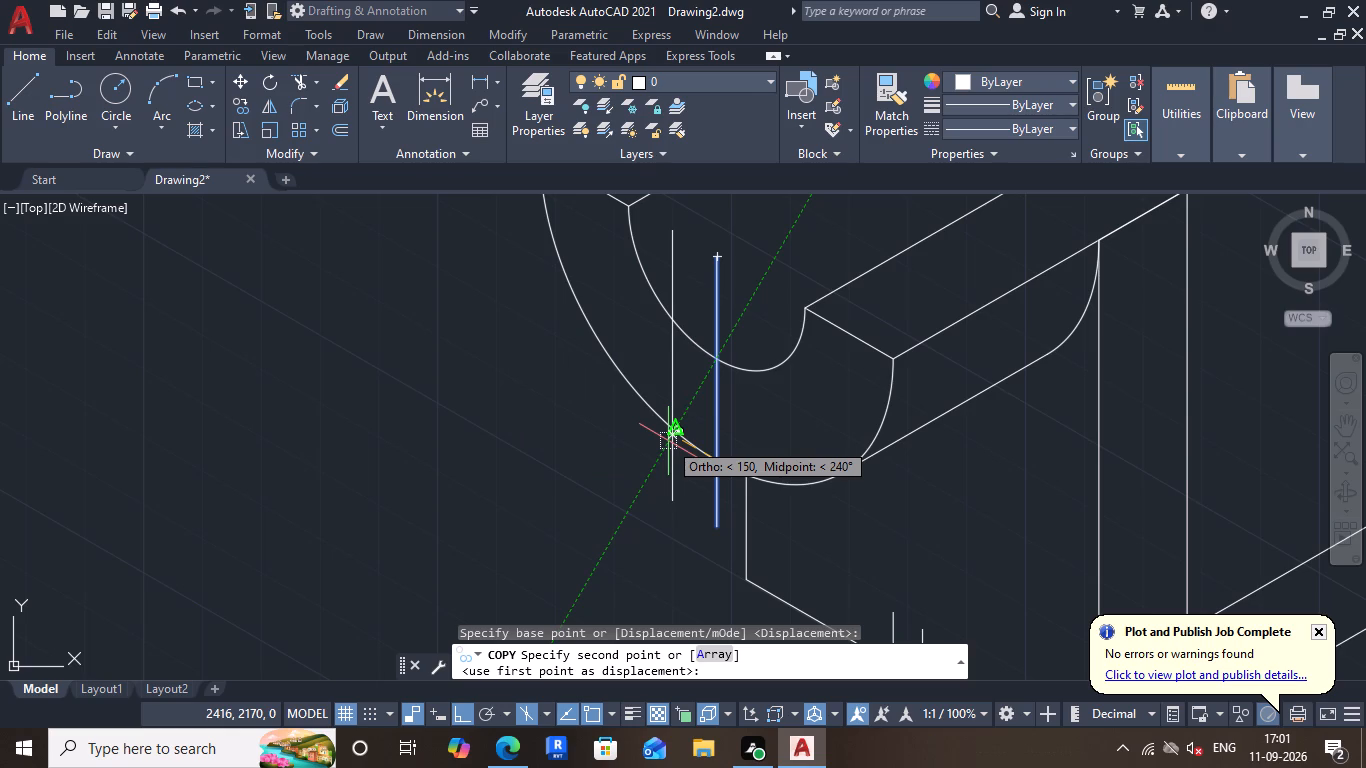
key("5")
key("Return")
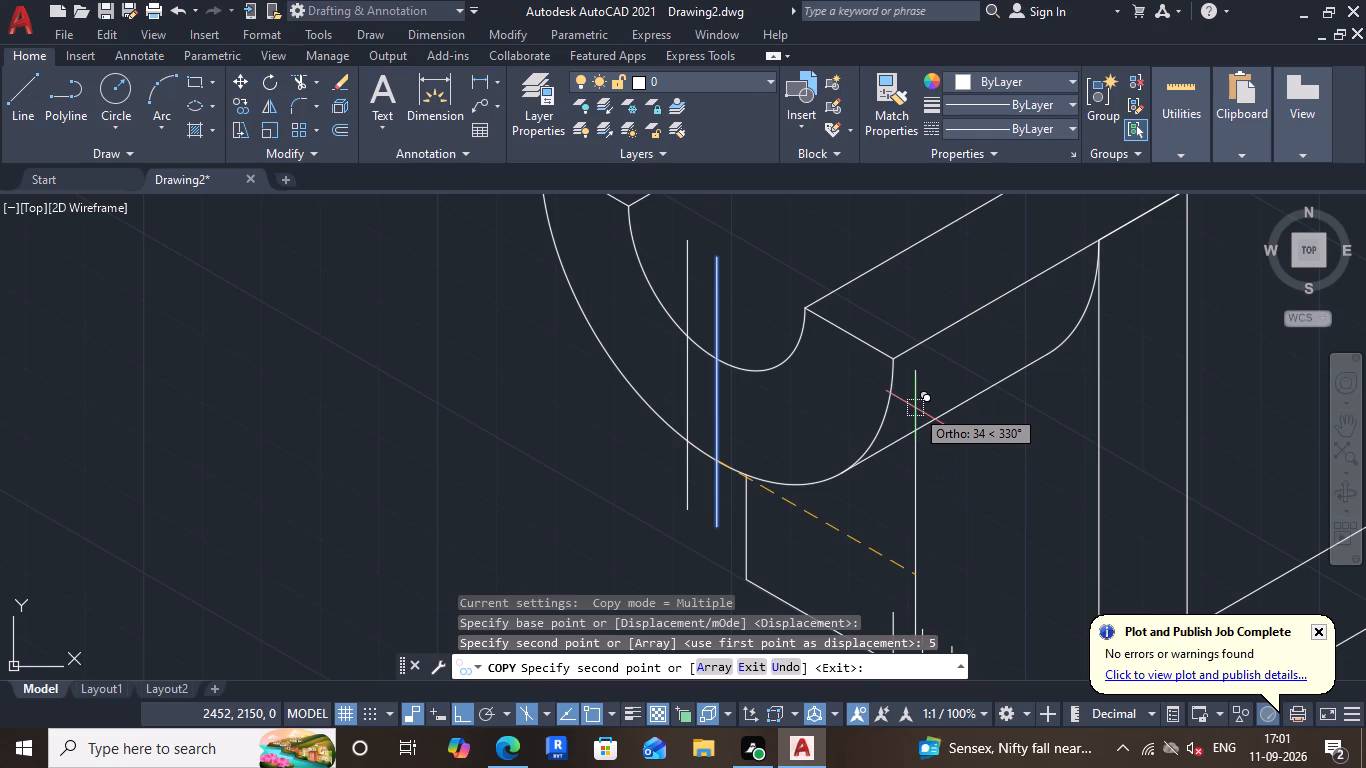
key("5")
key("Return")
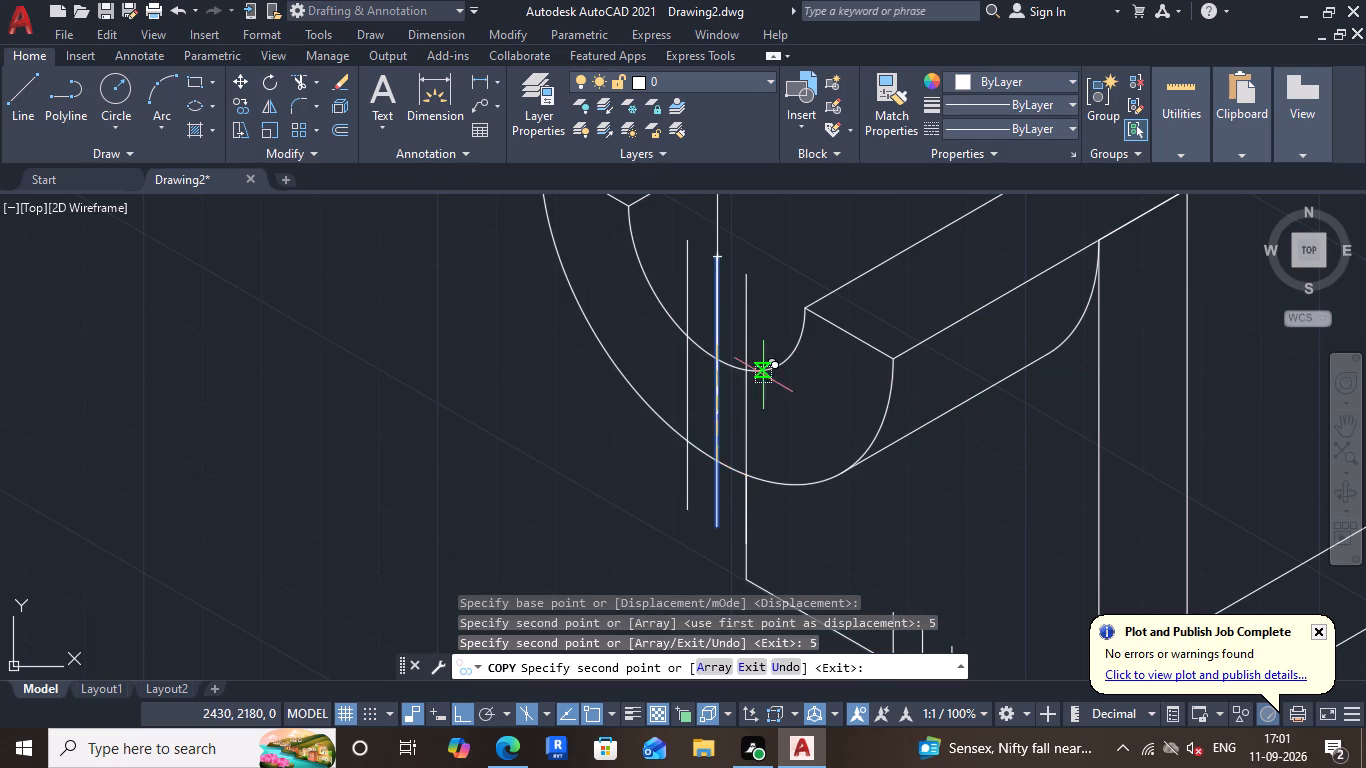
key("Escape")
Draw the rib's two slanted edges from the copied lines' crossings with the outer arc to the bases of the outer short lines.
scroll(762, 346, "down", 3)
scroll(767, 352, "up", 3)
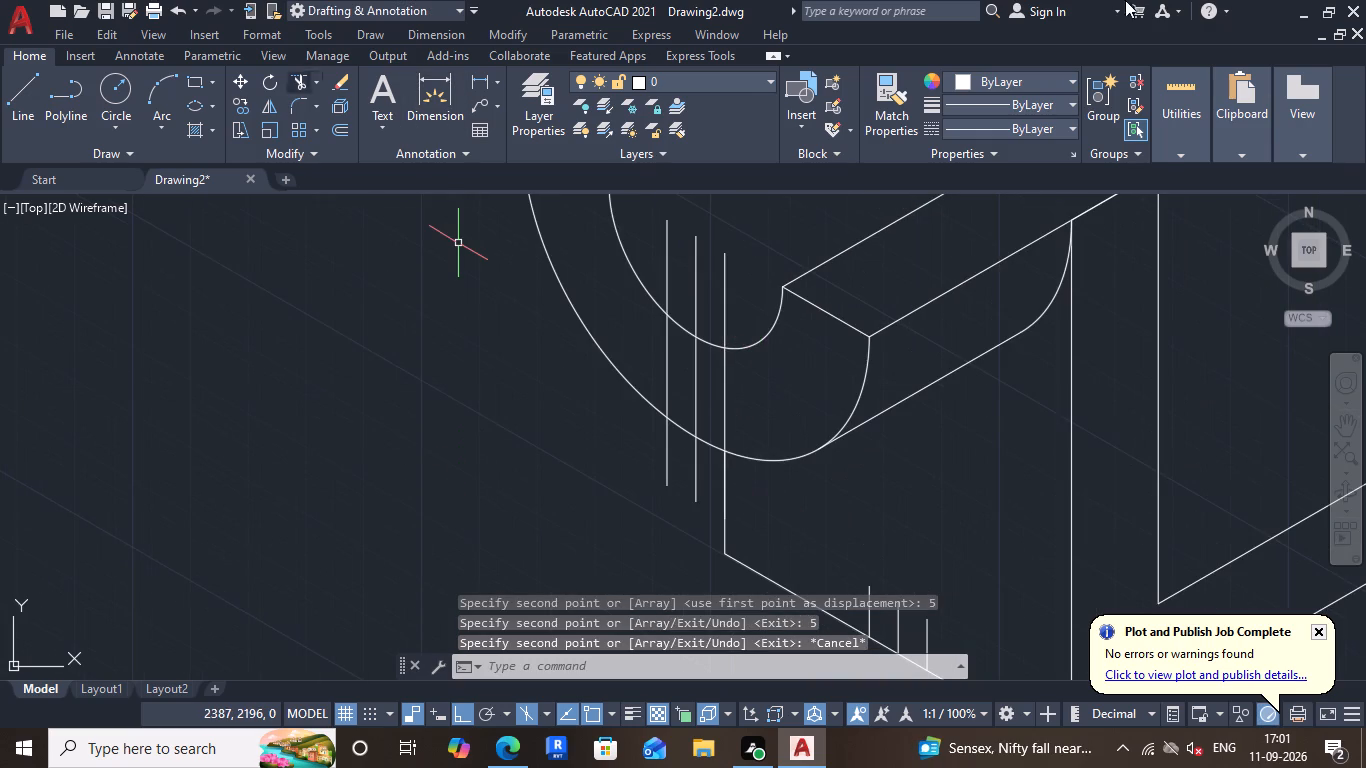
left_click(19, 94)
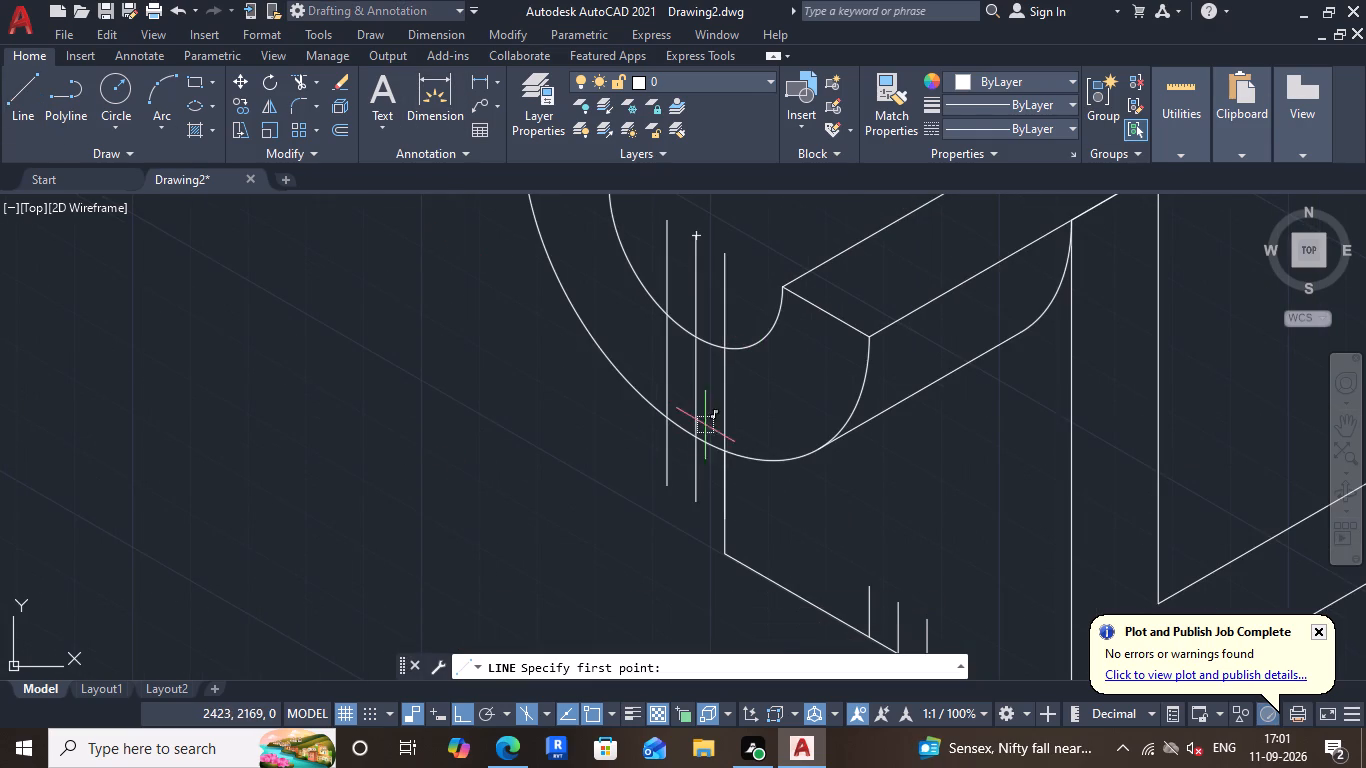
scroll(729, 457, "up", 1)
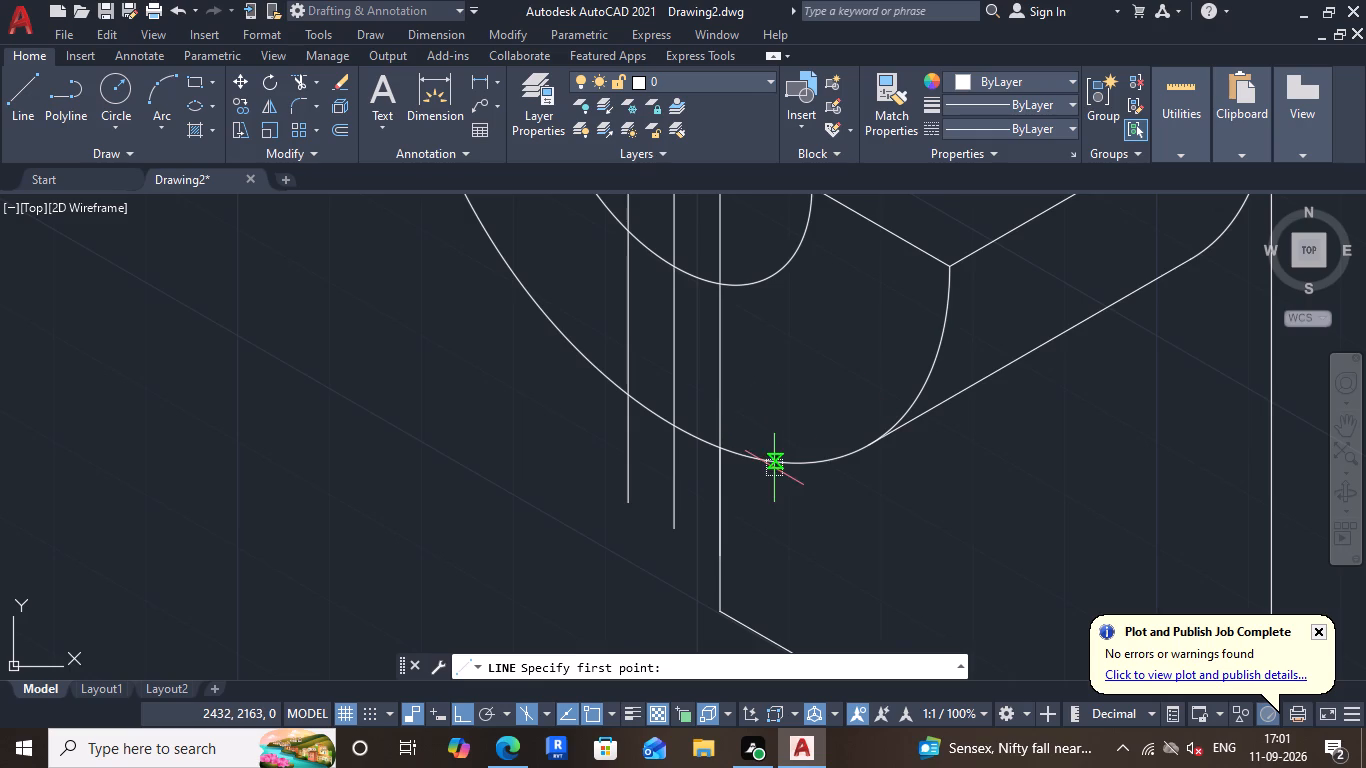
scroll(760, 466, "down", 2)
scroll(729, 462, "up", 2)
left_click(719, 415)
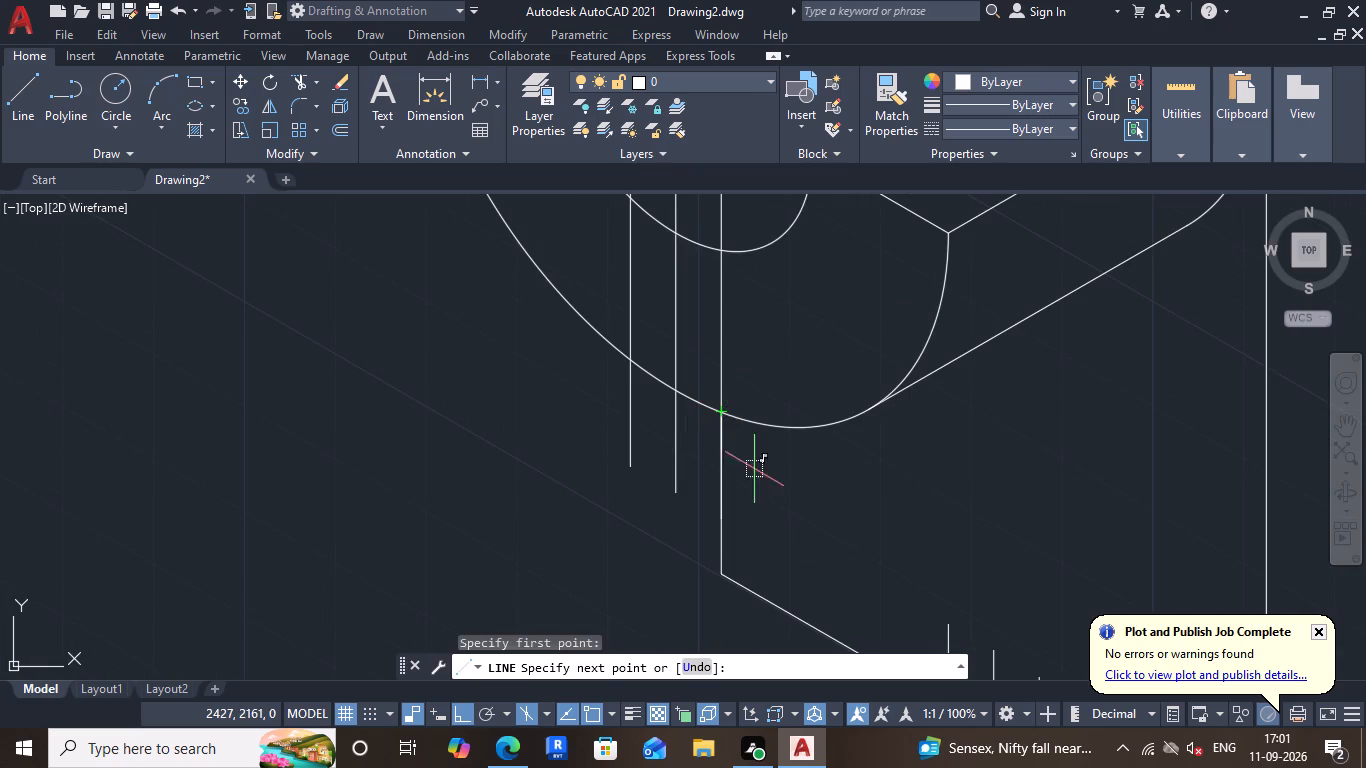
scroll(822, 510, "down", 2)
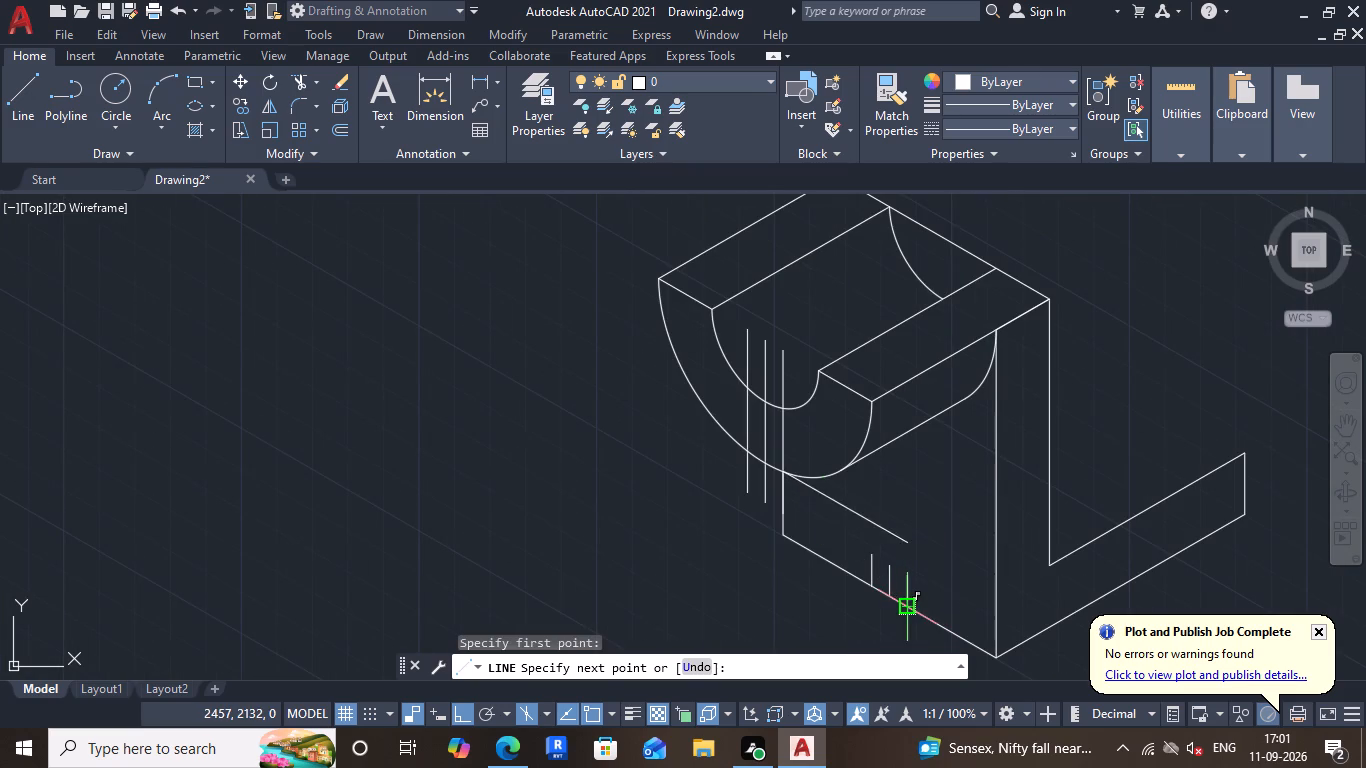
left_click(906, 608)
key("Escape")
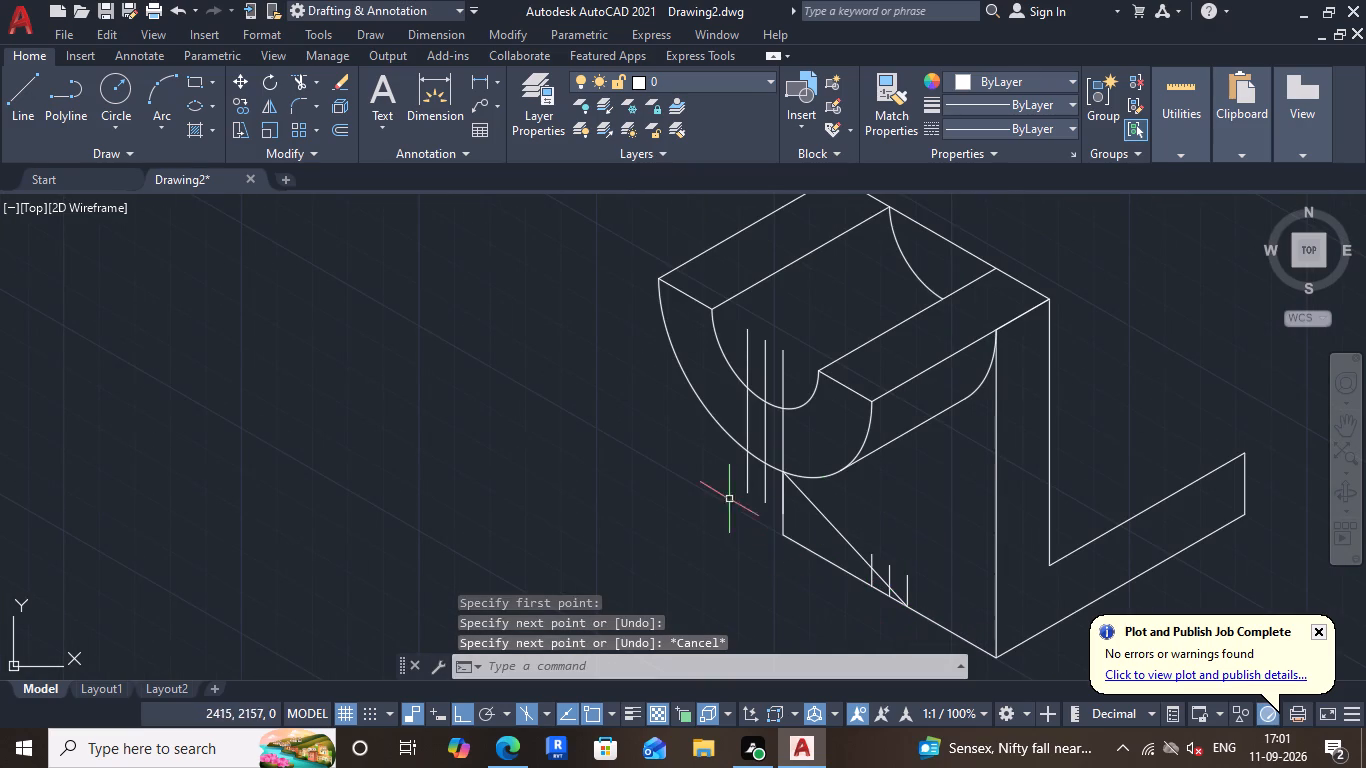
left_click(30, 86)
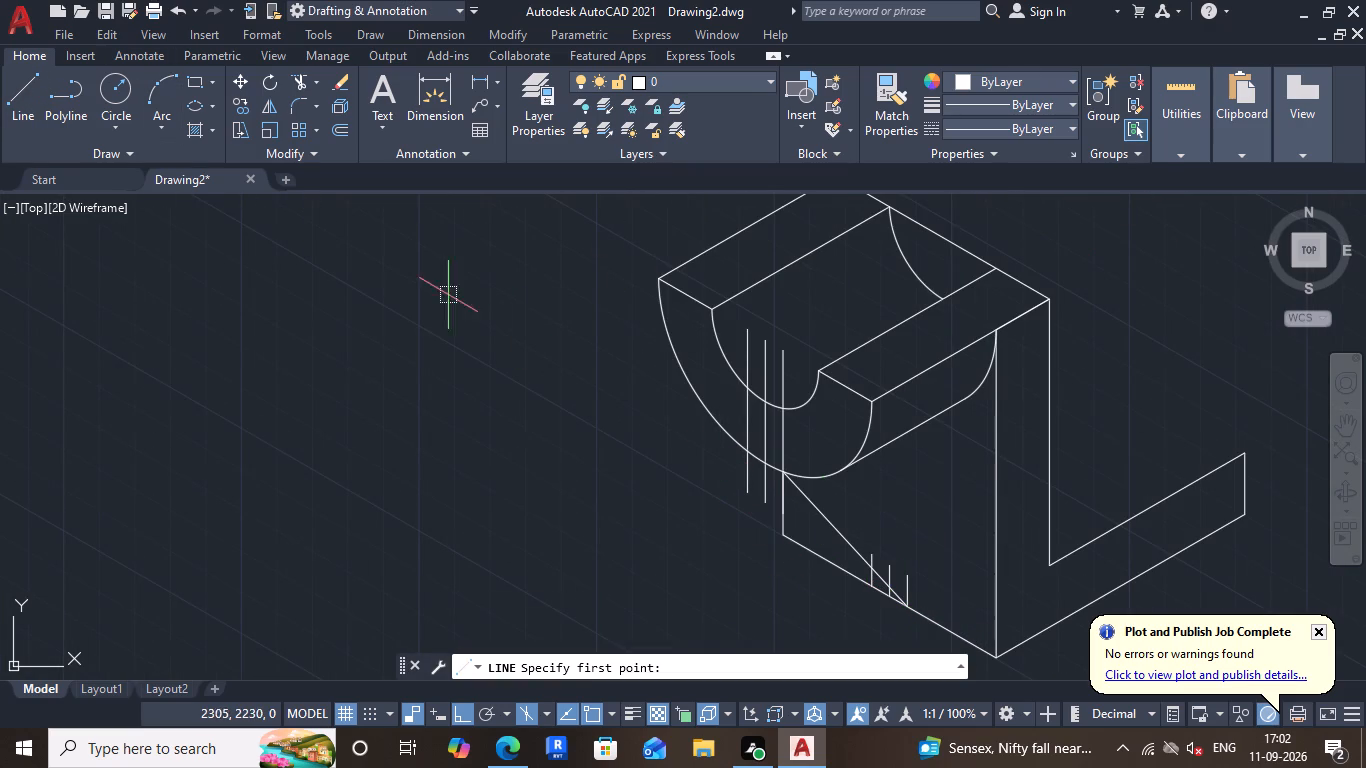
left_click(741, 453)
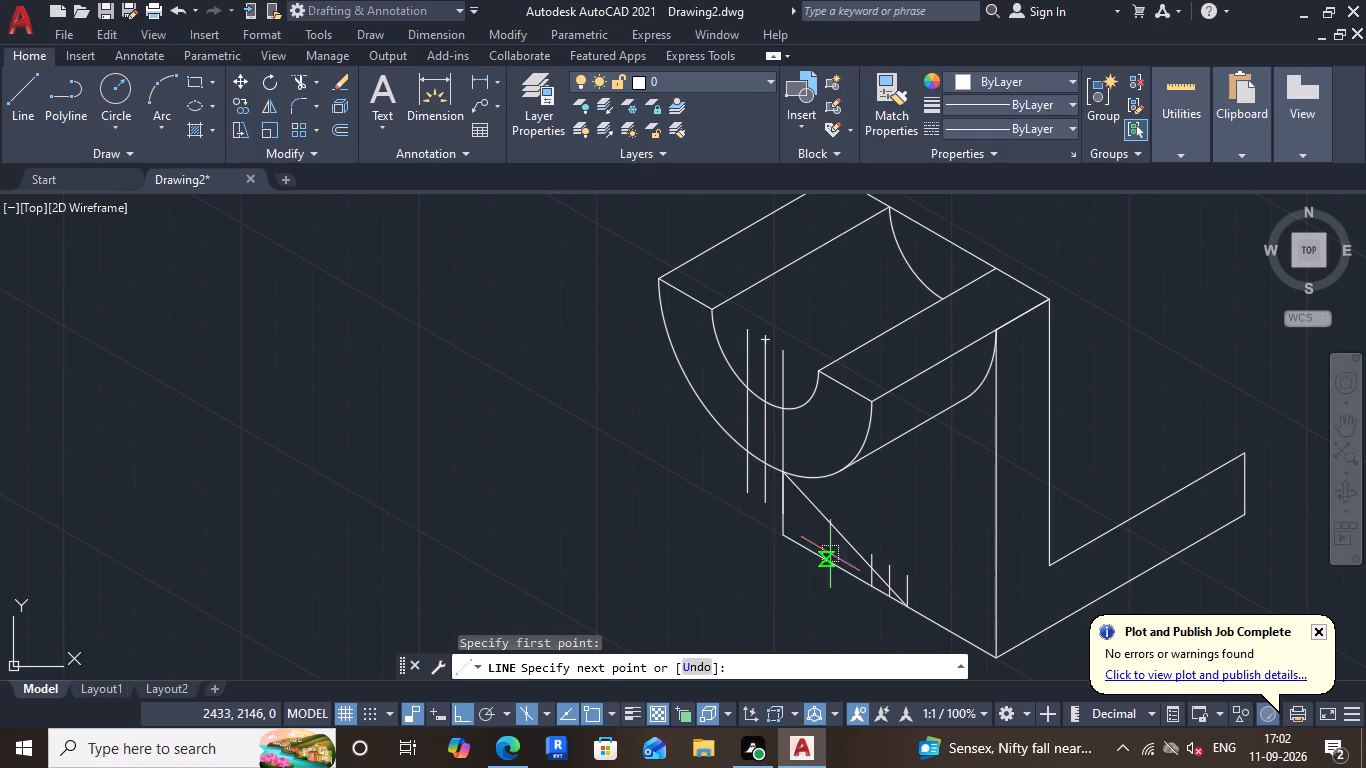
left_click(867, 588)
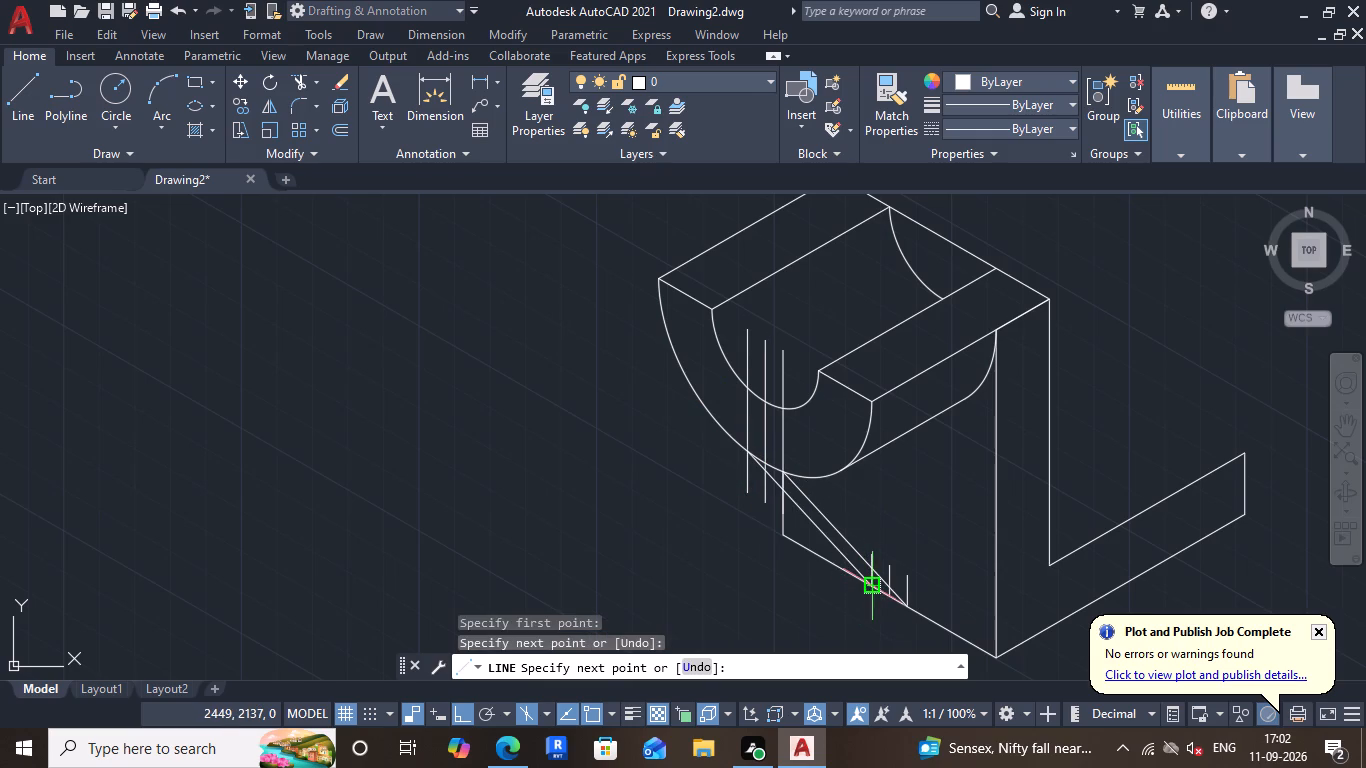
key("Escape")
Extend the two outer short vertical lines on the bottom edge up to the saddle's lower edge.
scroll(924, 534, "down", 1)
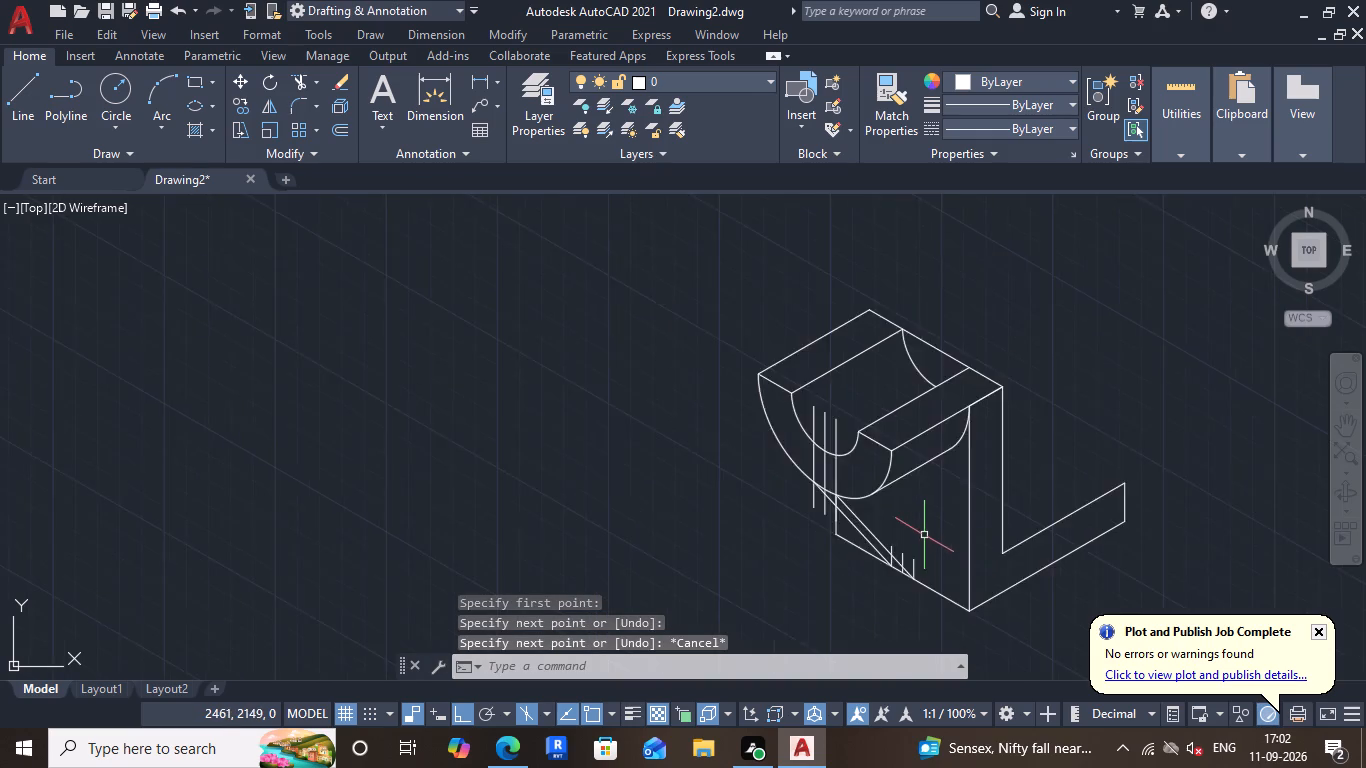
scroll(920, 514, "up", 2)
scroll(901, 314, "down", 2)
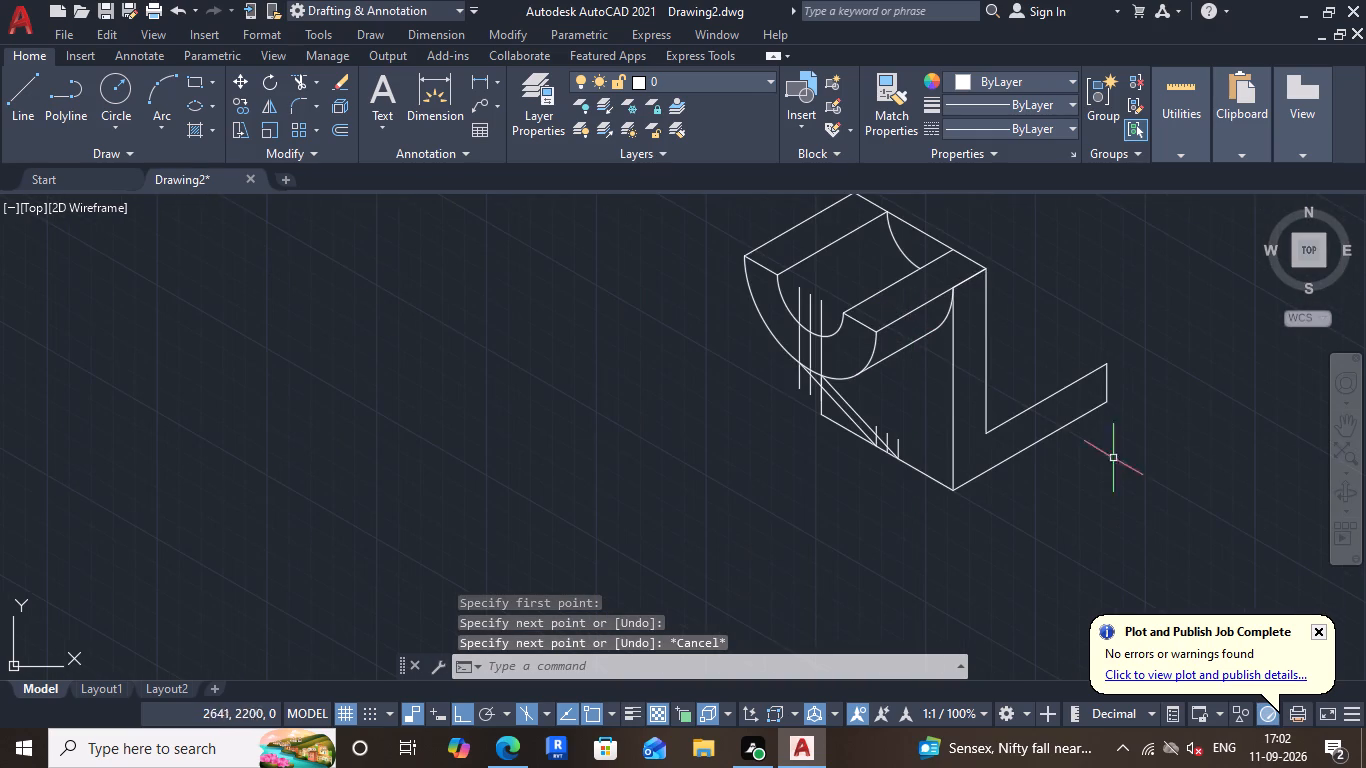
left_click(296, 82)
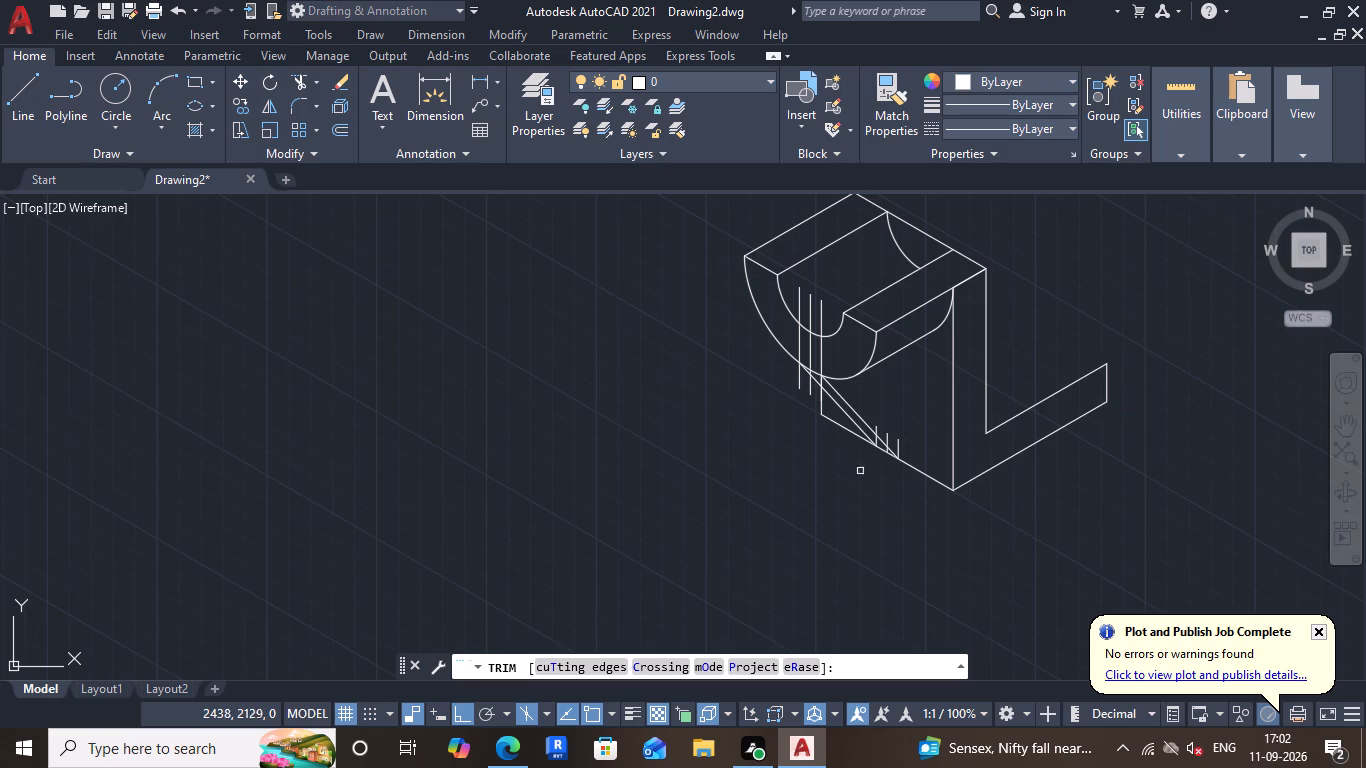
scroll(926, 482, "down", 2)
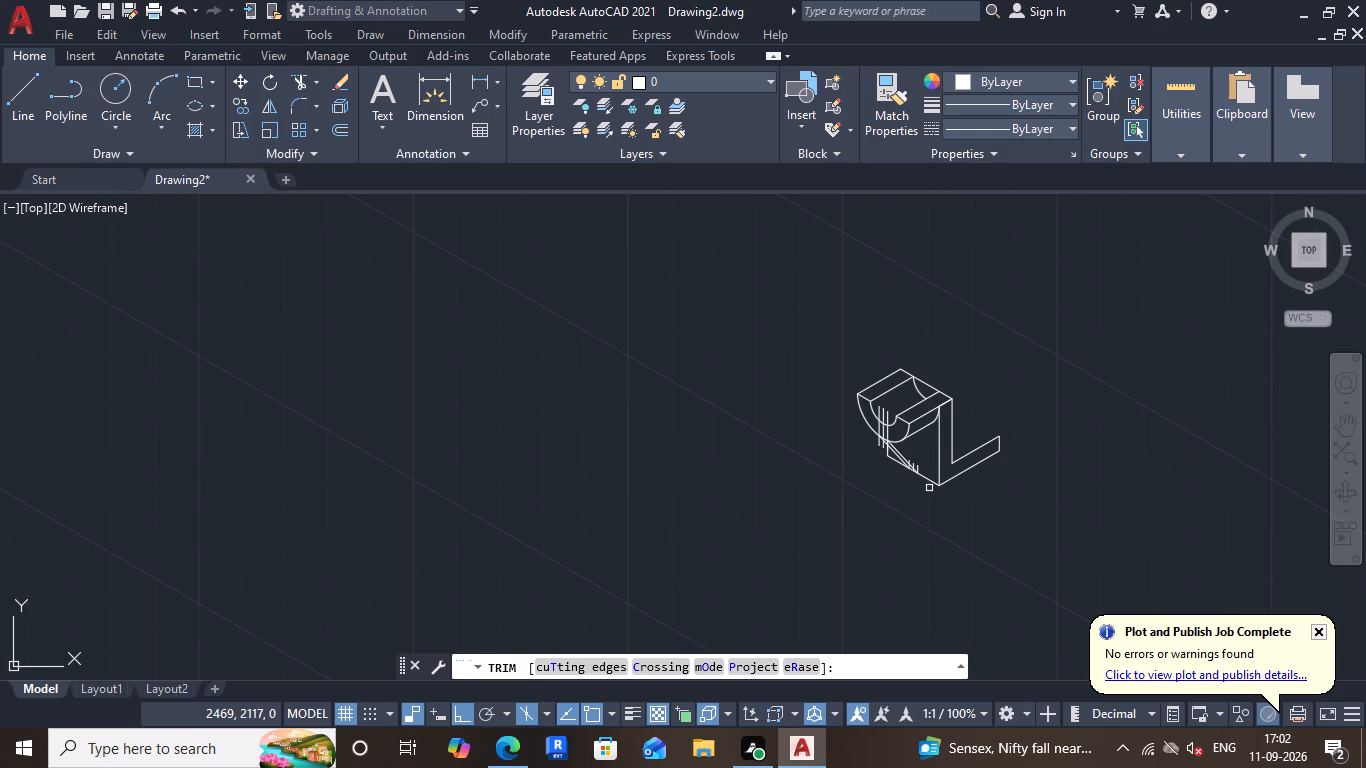
scroll(905, 464, "down", 1)
scroll(874, 452, "up", 3)
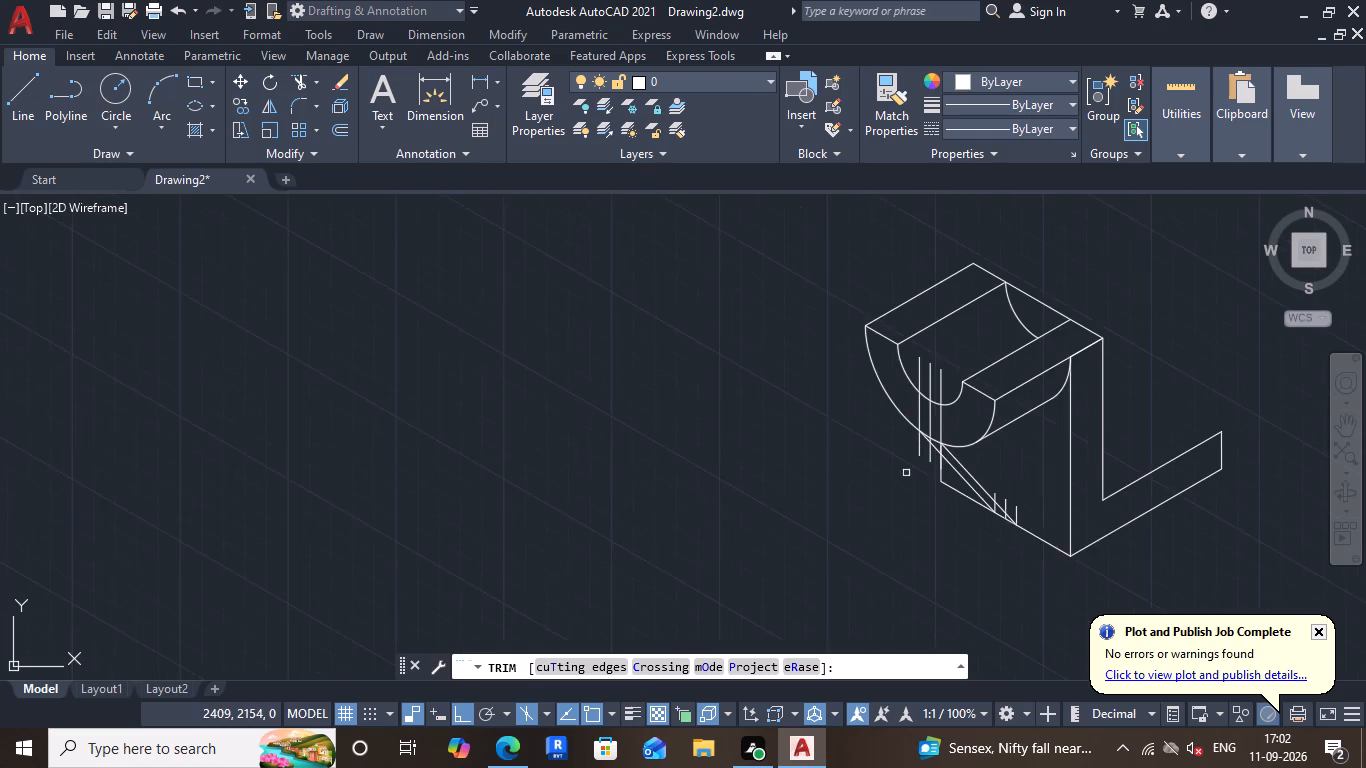
scroll(992, 516, "up", 2)
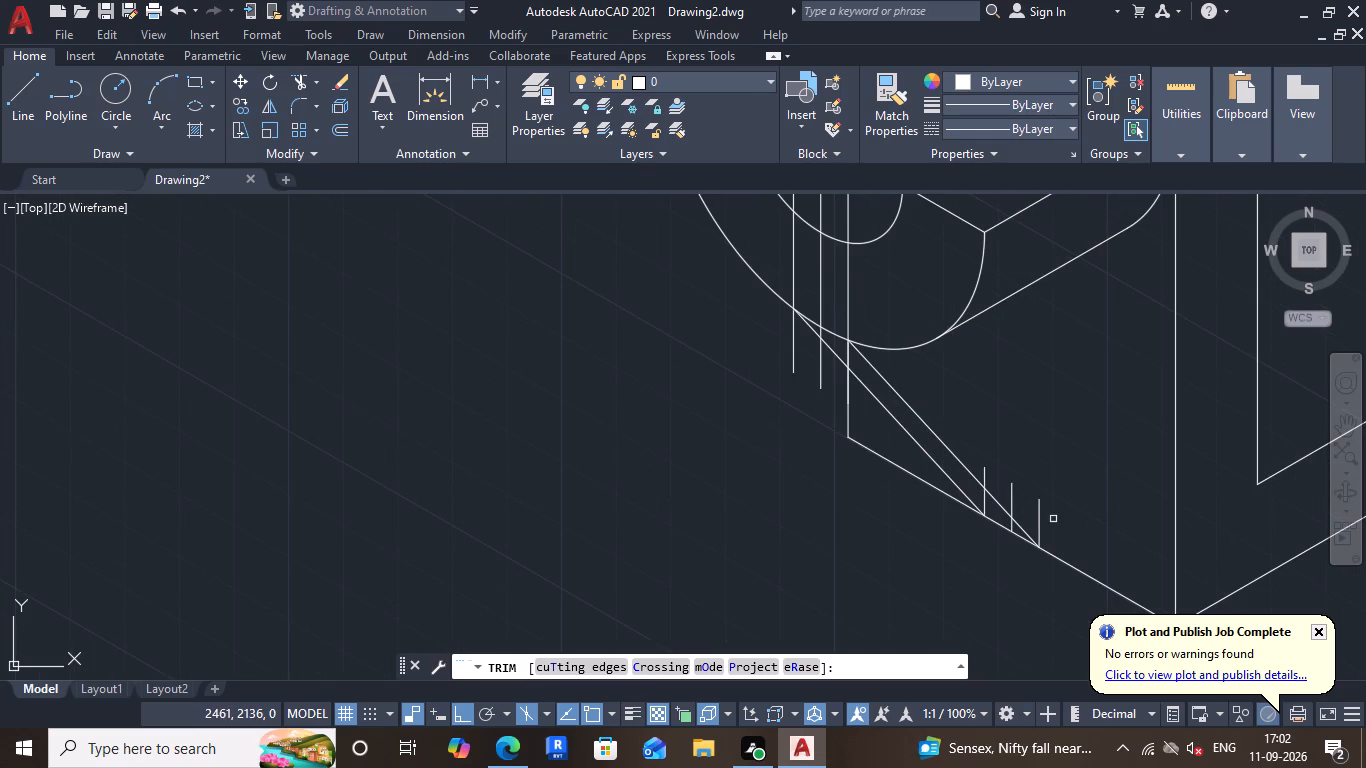
left_click(1040, 520, "shift")
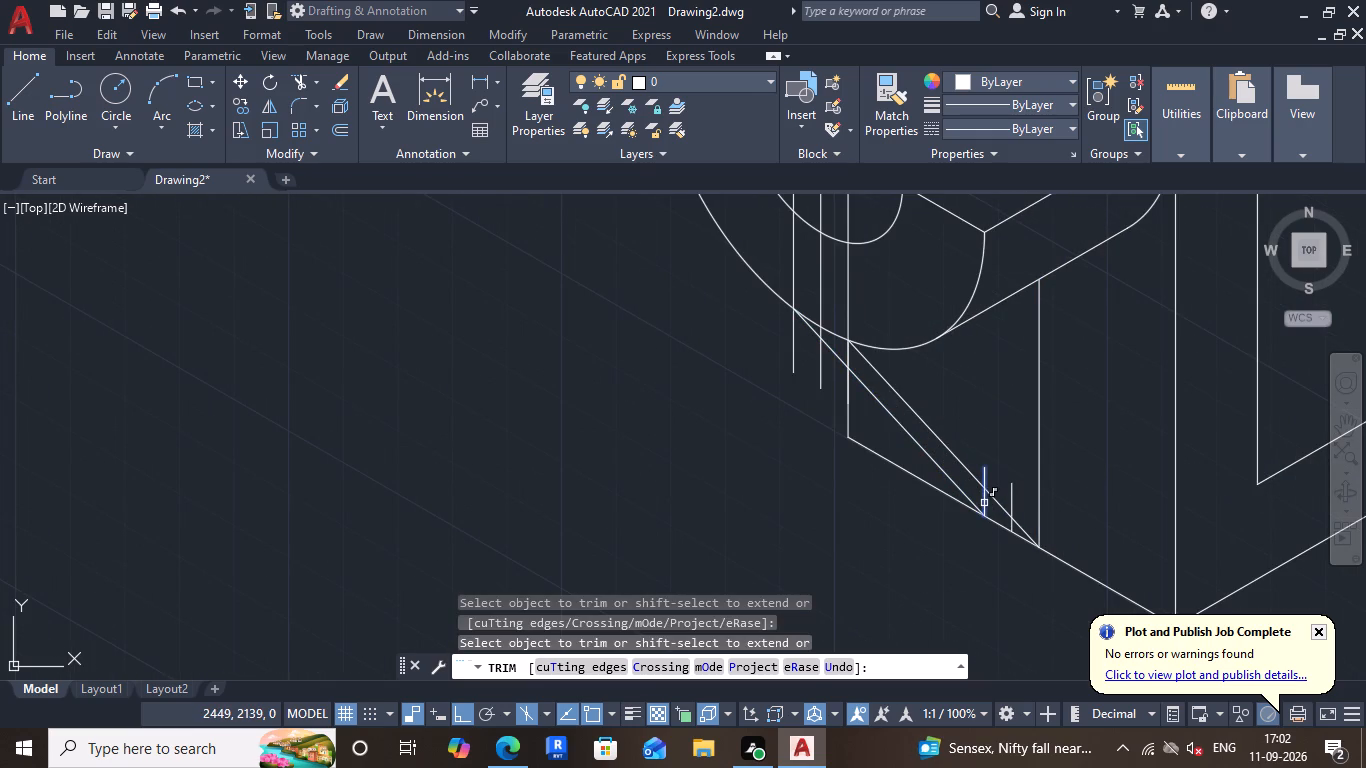
scroll(983, 484, "up", 3, "shift")
scroll(978, 467, "down", 2, "shift")
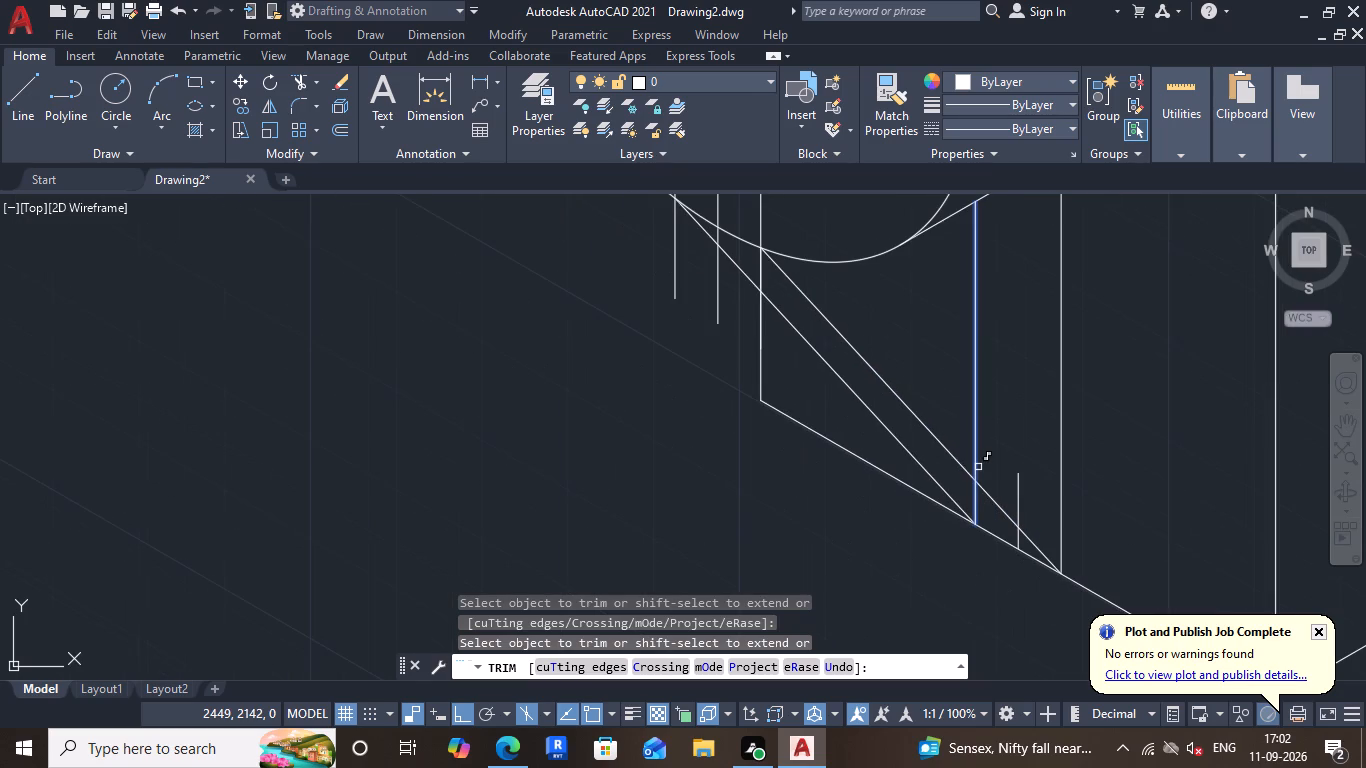
left_click(978, 467, "shift")
key("Escape")
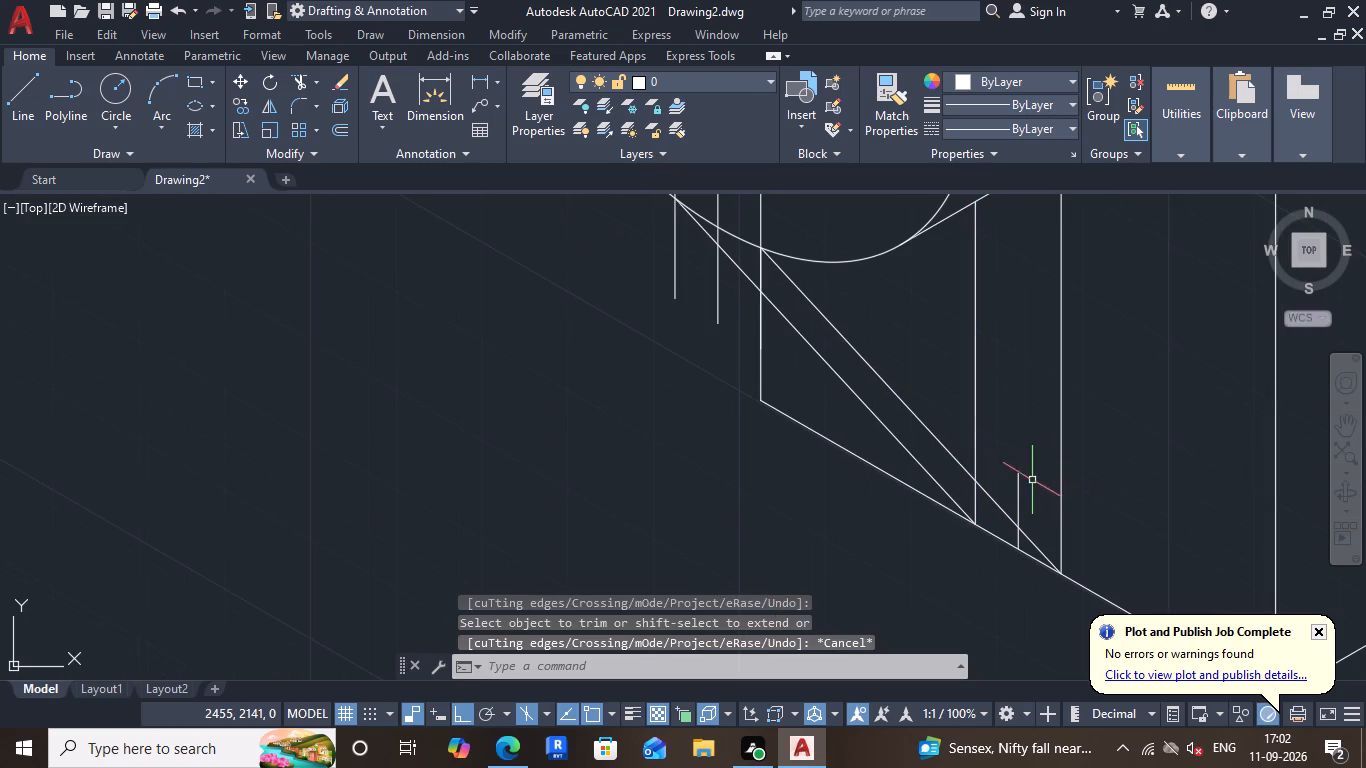
Delete the middle short line on the bottom edge and the three vertical construction lines crossing the saddle.
left_click(1016, 487)
key("Delete")
scroll(1042, 464, "down", 3)
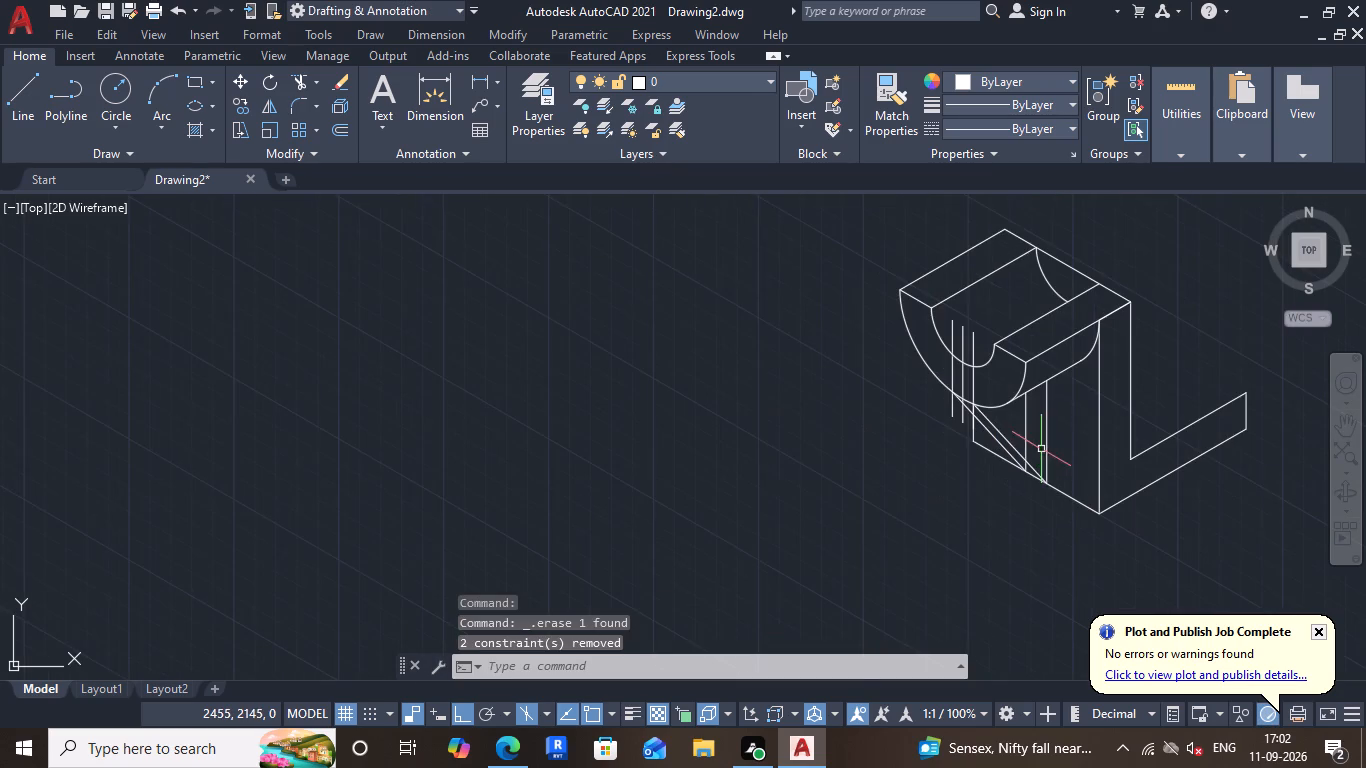
scroll(964, 411, "up", 1)
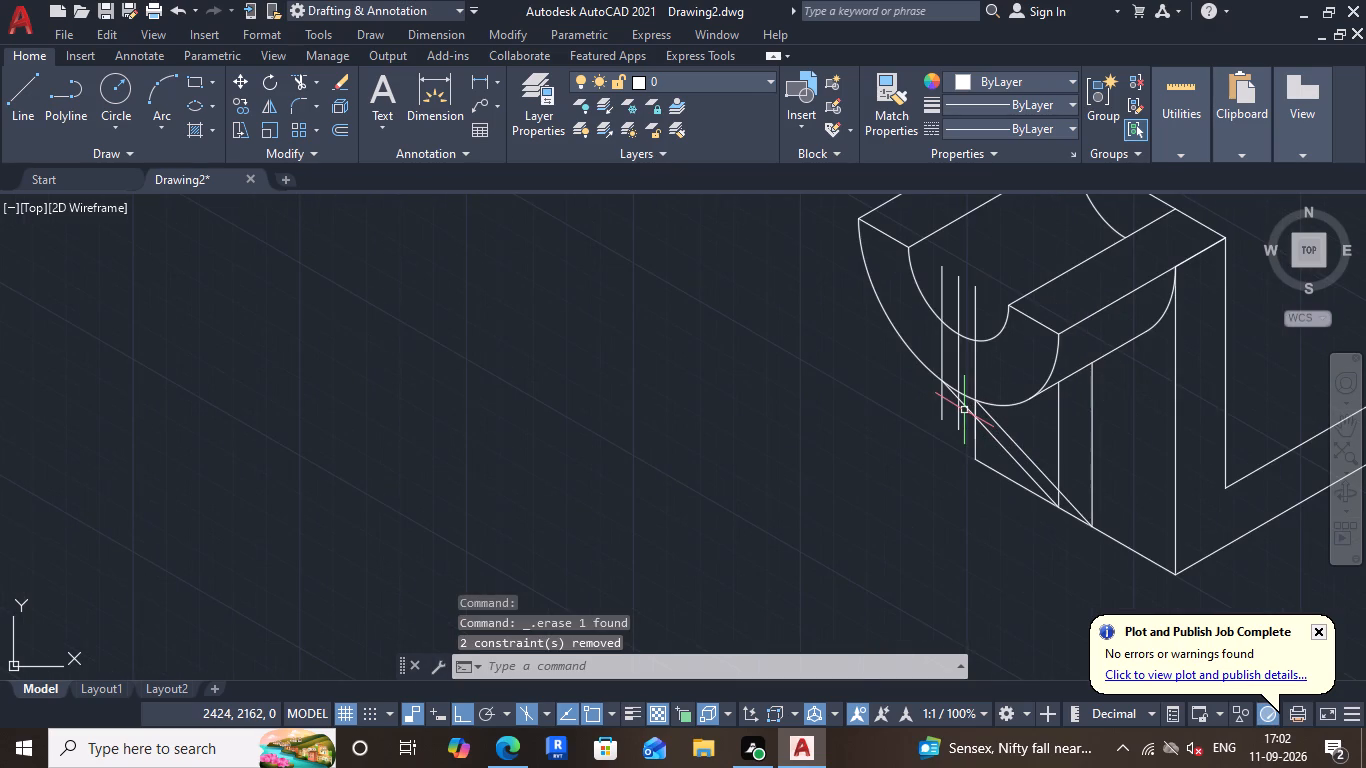
scroll(989, 403, "up", 2)
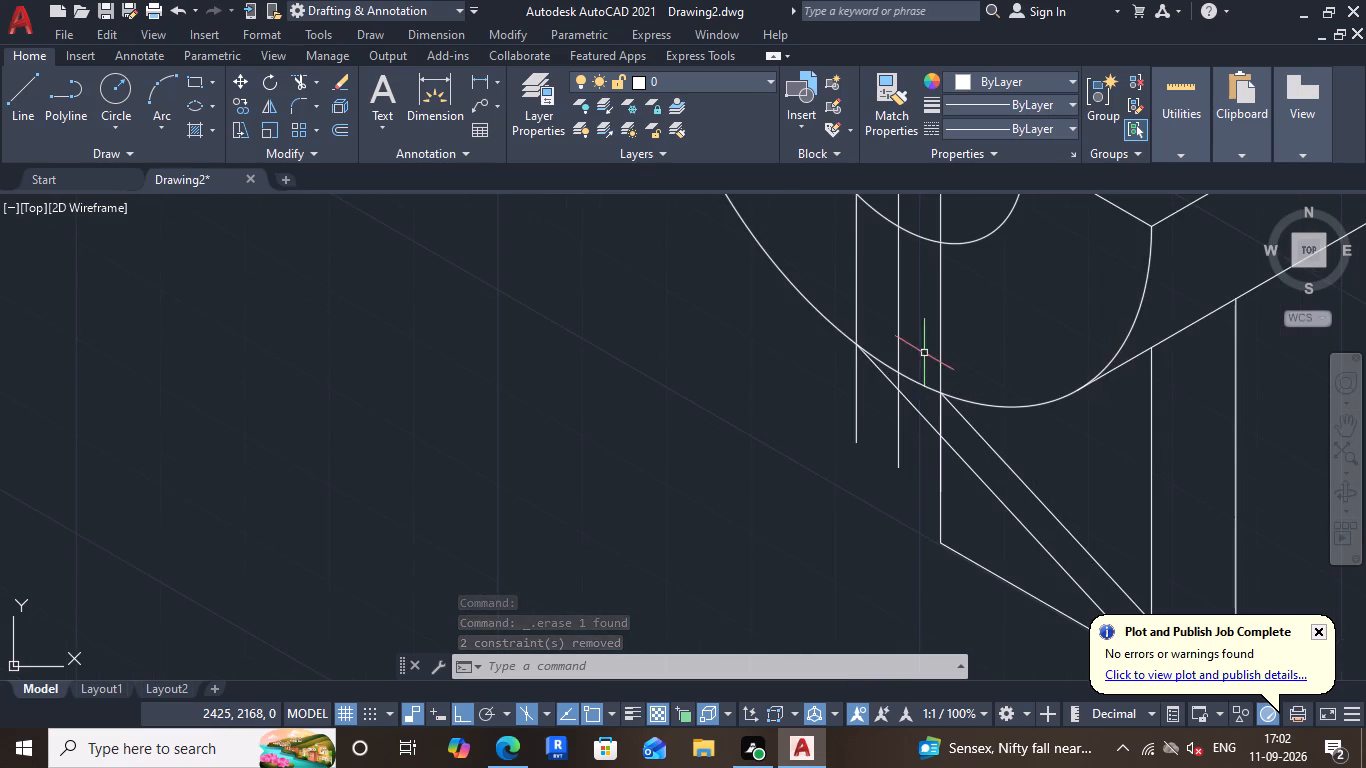
left_click(940, 354)
left_click(897, 343)
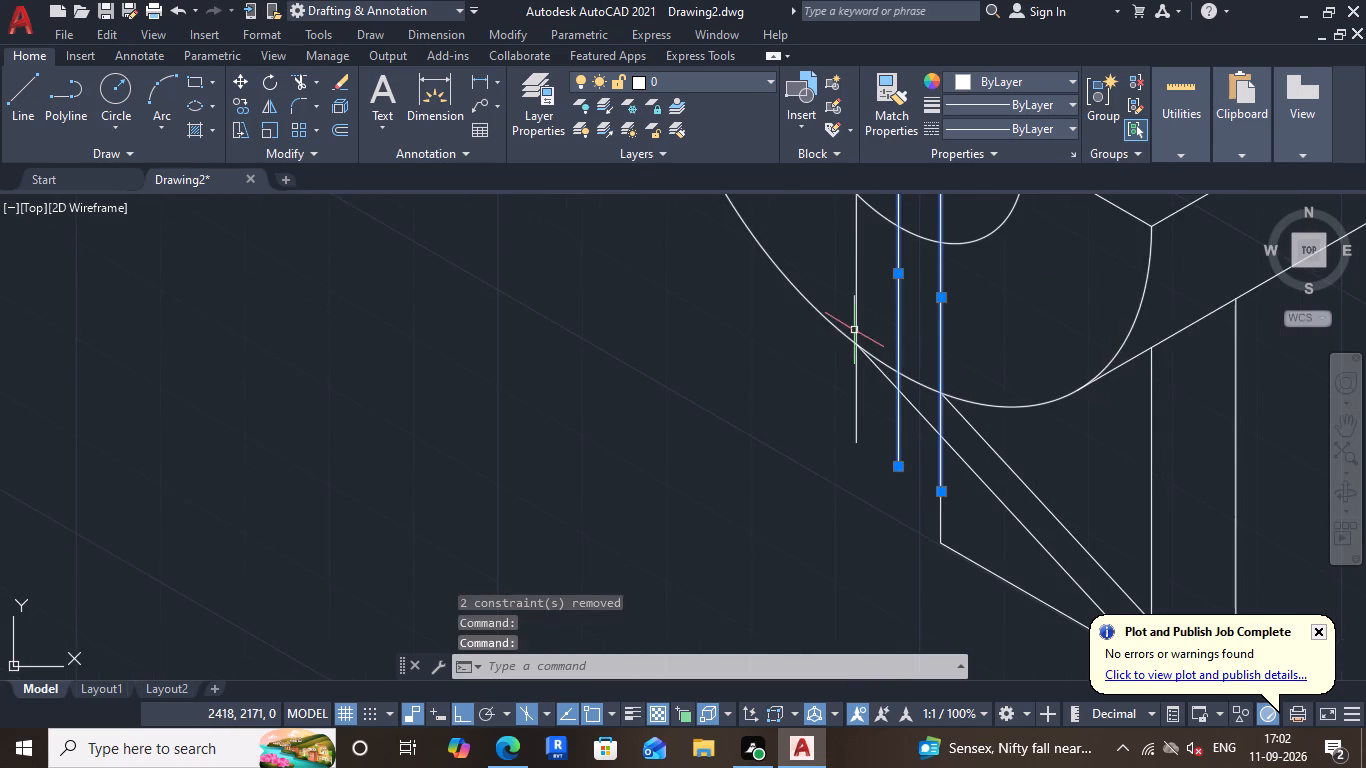
left_click(856, 326)
key("Delete")
Delete the extended vertical line at the foot of the slanted edge farther from the upright's front corner.
scroll(885, 352, "down", 2)
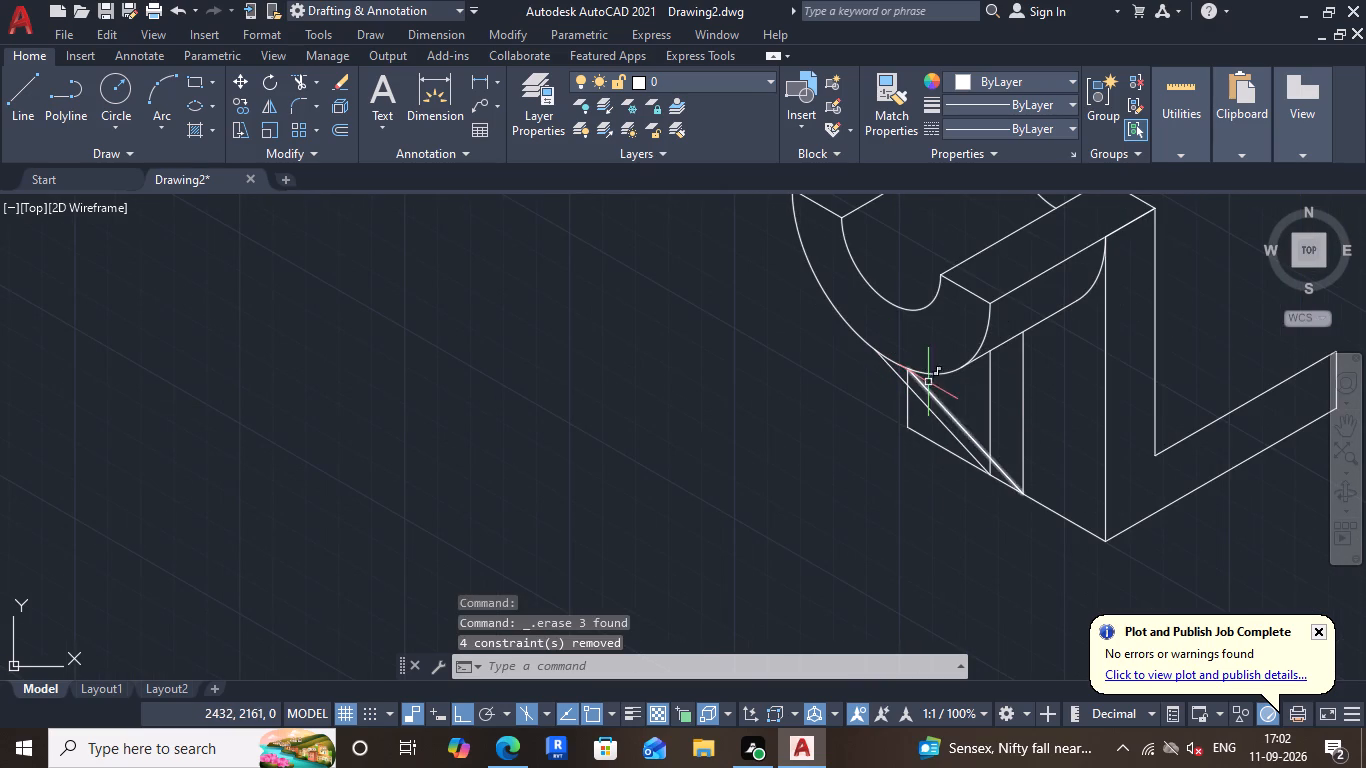
left_click(991, 393)
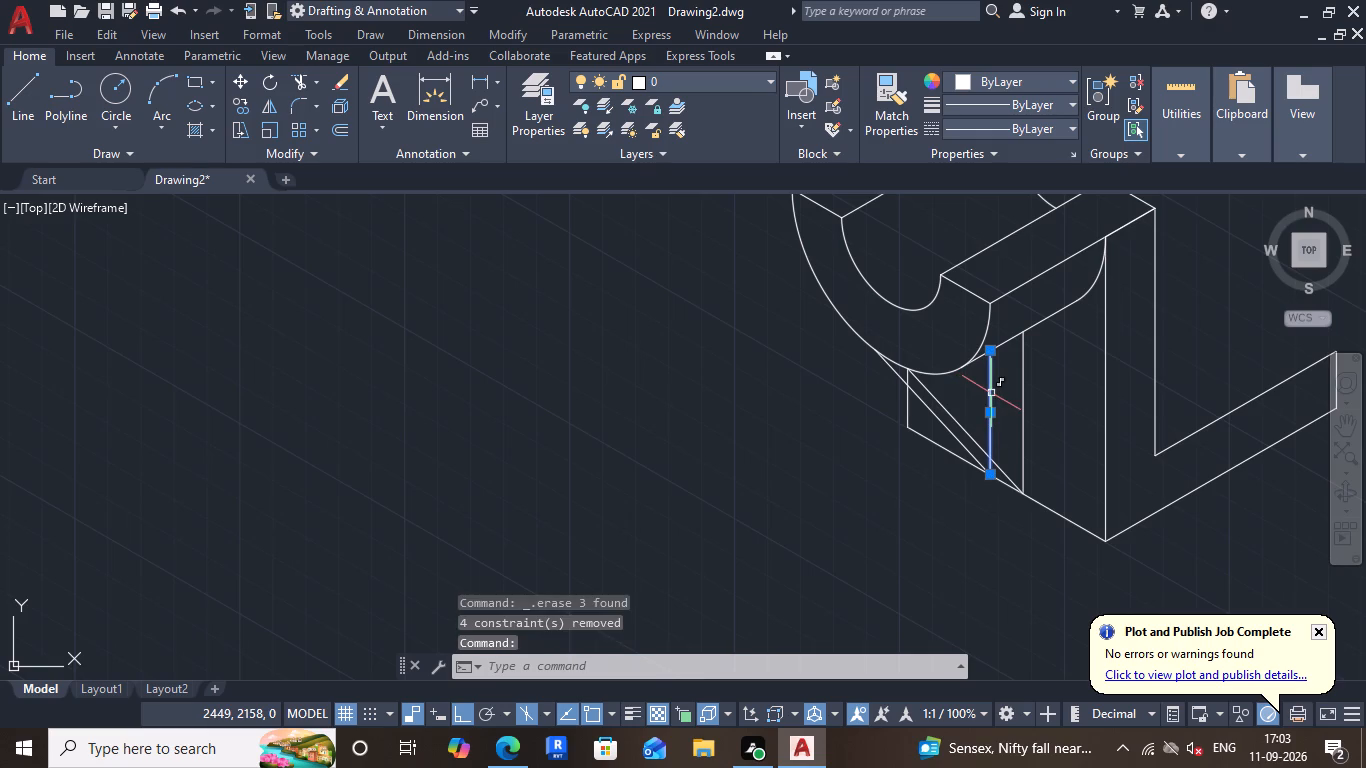
key("Delete")
middle_click_drag(945, 405, 996, 496)
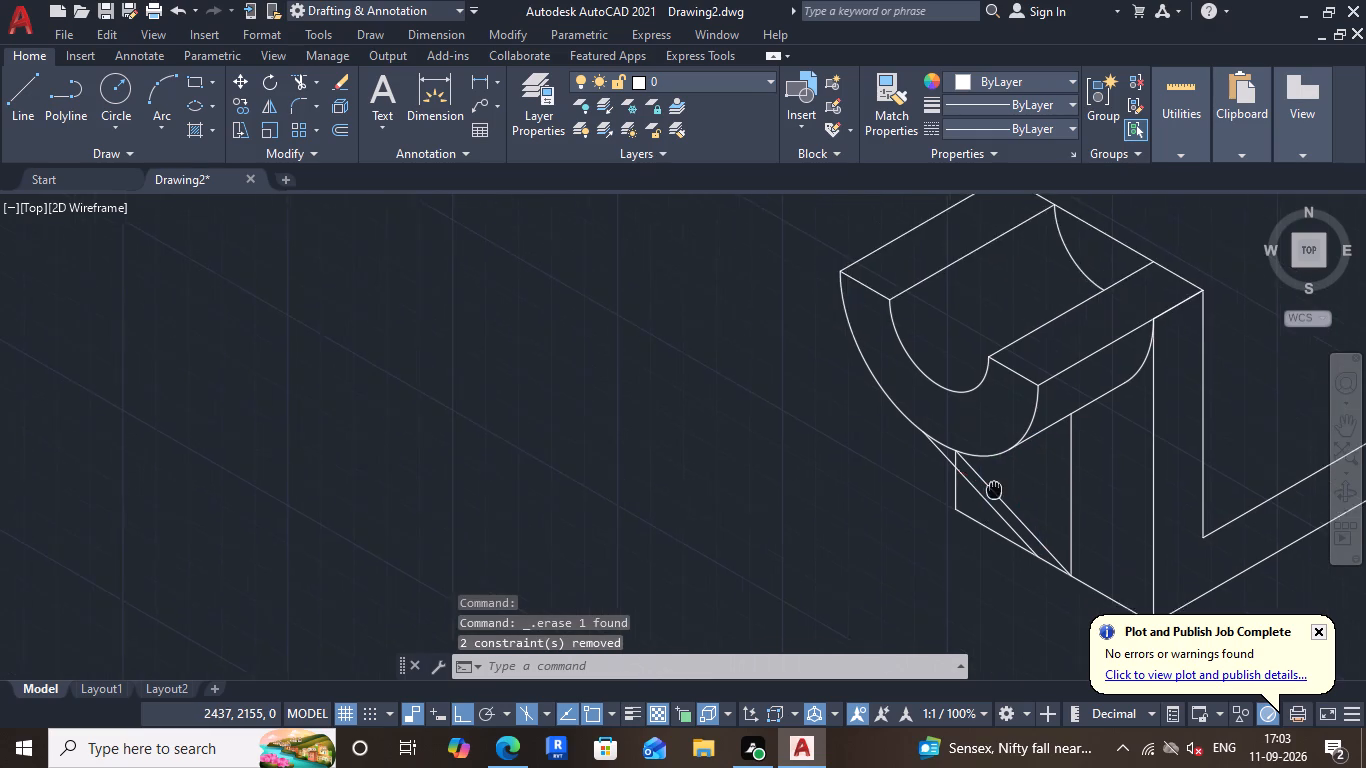
Trim the upper piece of the rib's short vertical line between the saddle's outer arc and the first slanted edge it crosses.
middle_click_drag(996, 496, 996, 497)
scroll(947, 473, "up", 3)
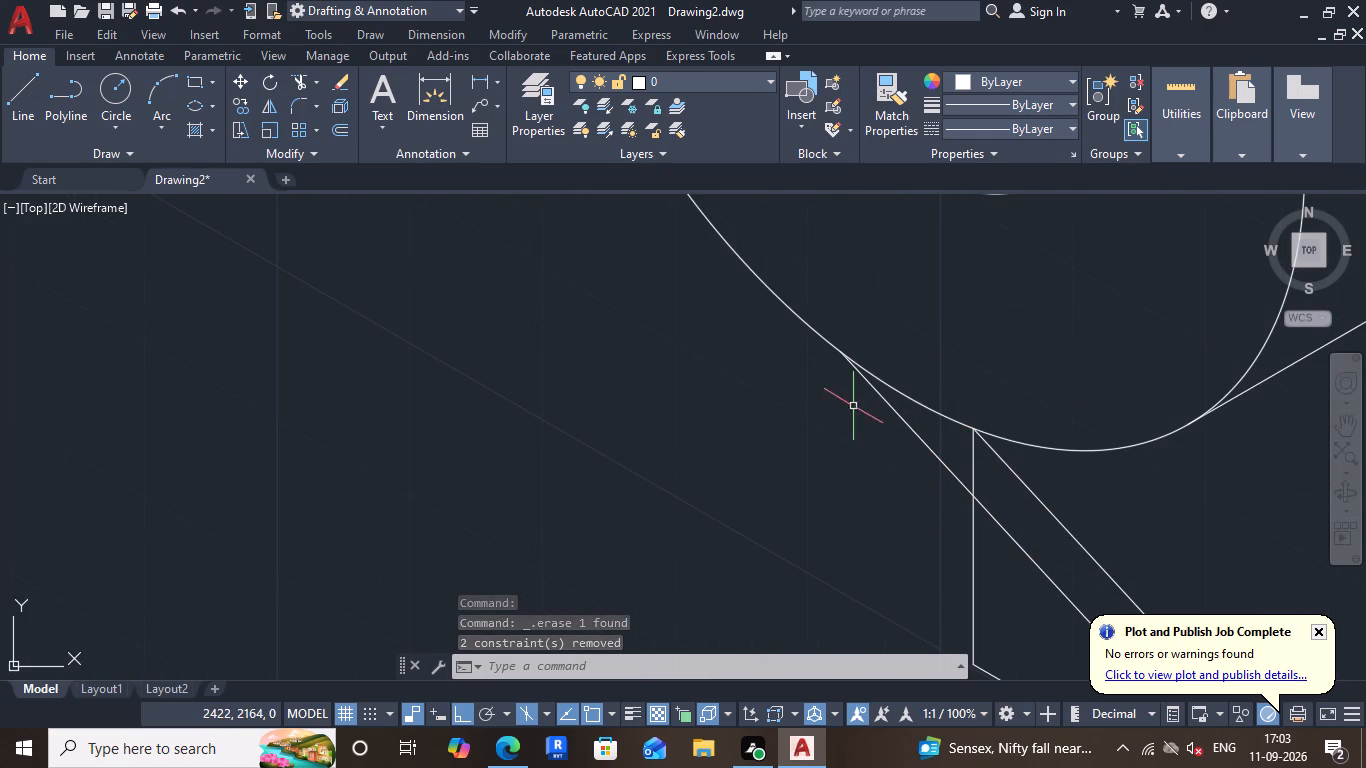
left_click(304, 79)
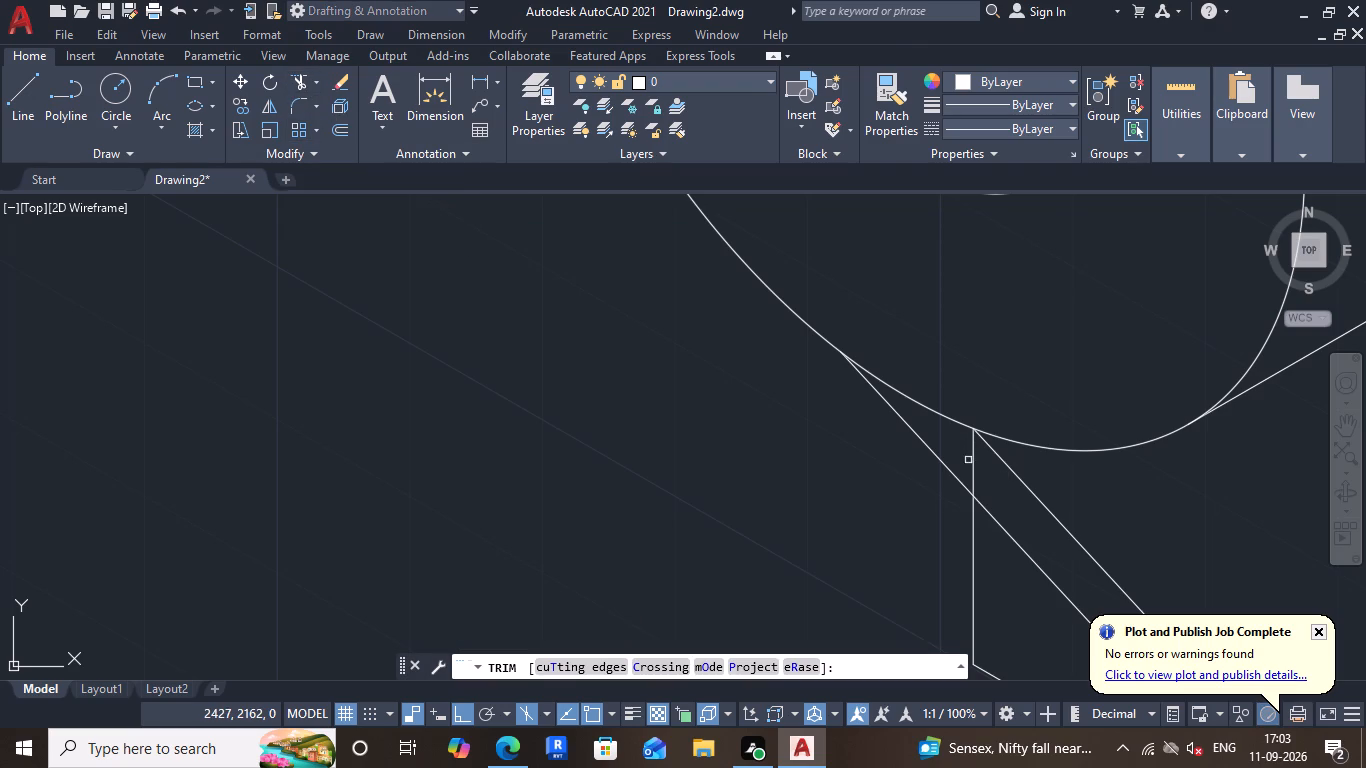
left_click(972, 466)
scroll(968, 460, "down", 2)
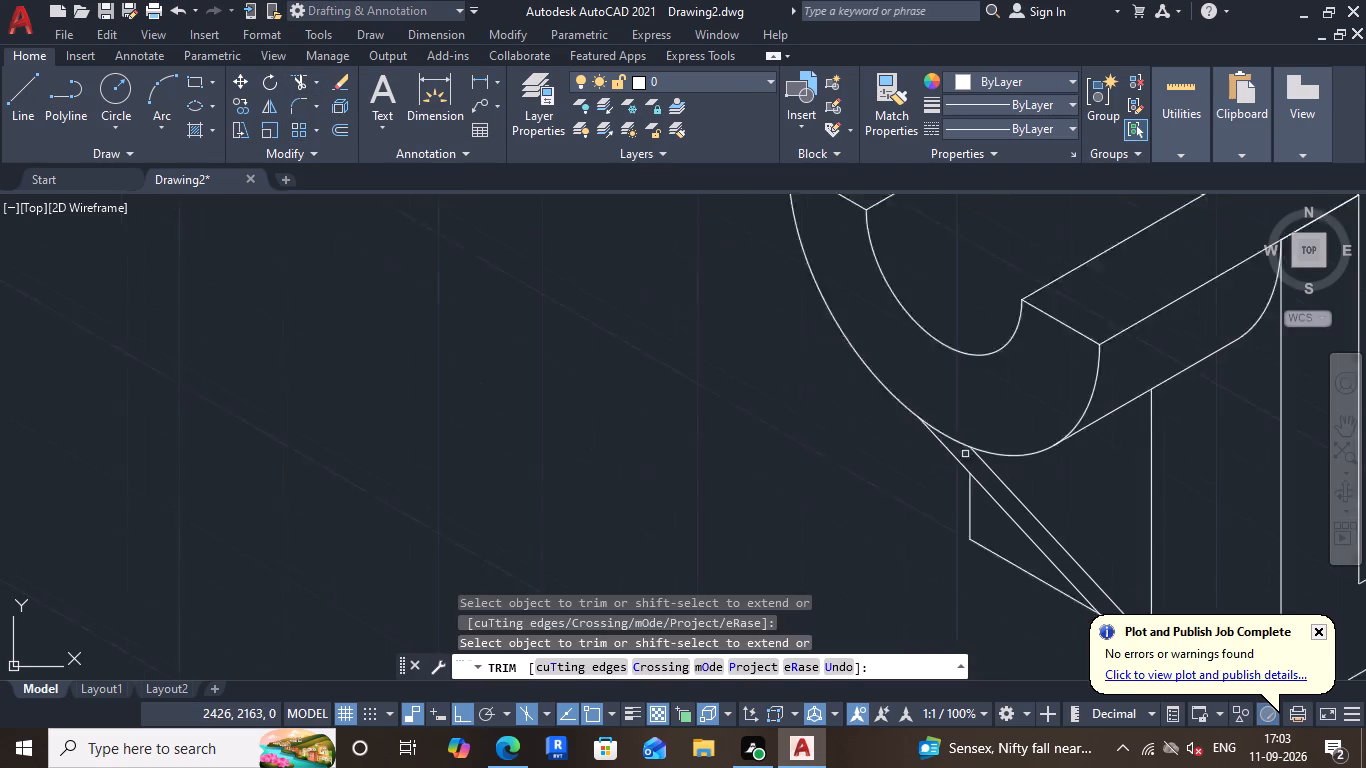
scroll(965, 454, "down", 1)
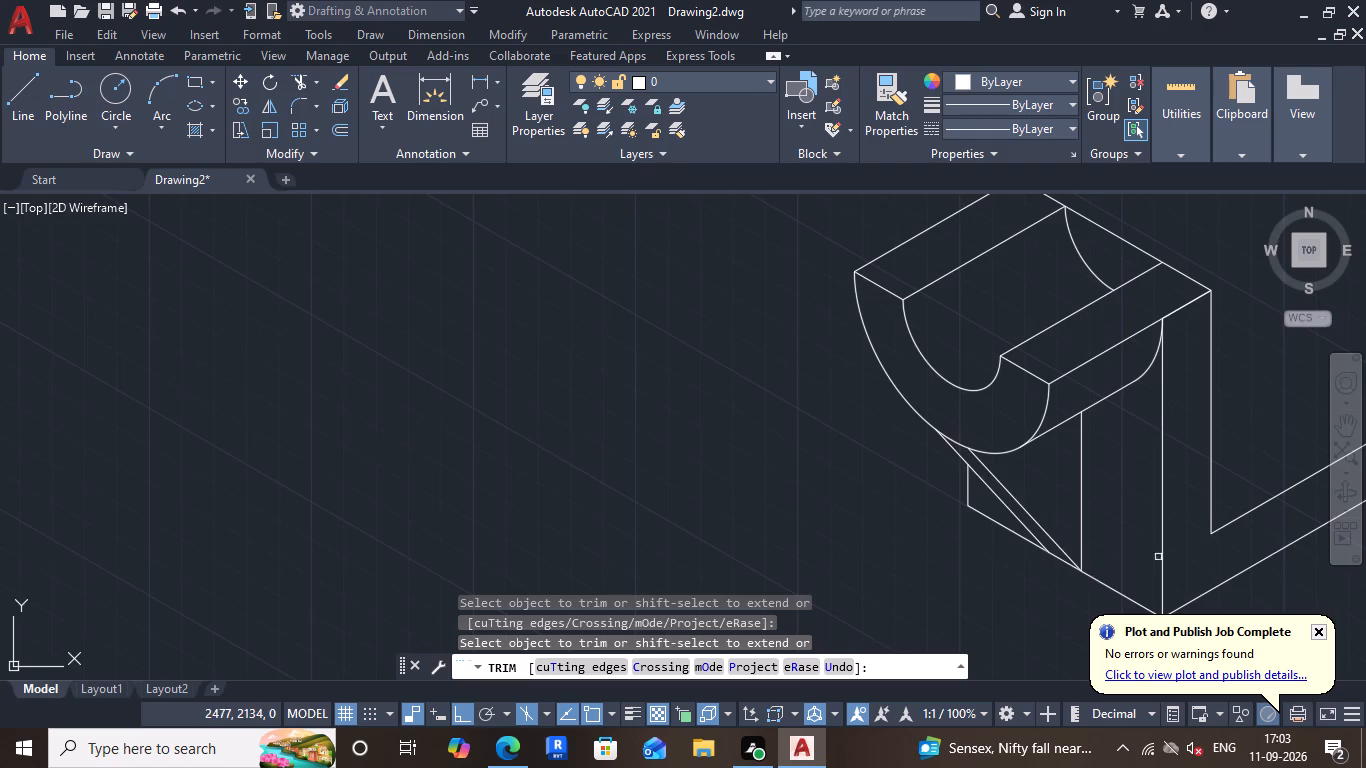
middle_click_drag(1187, 526, 1006, 540)
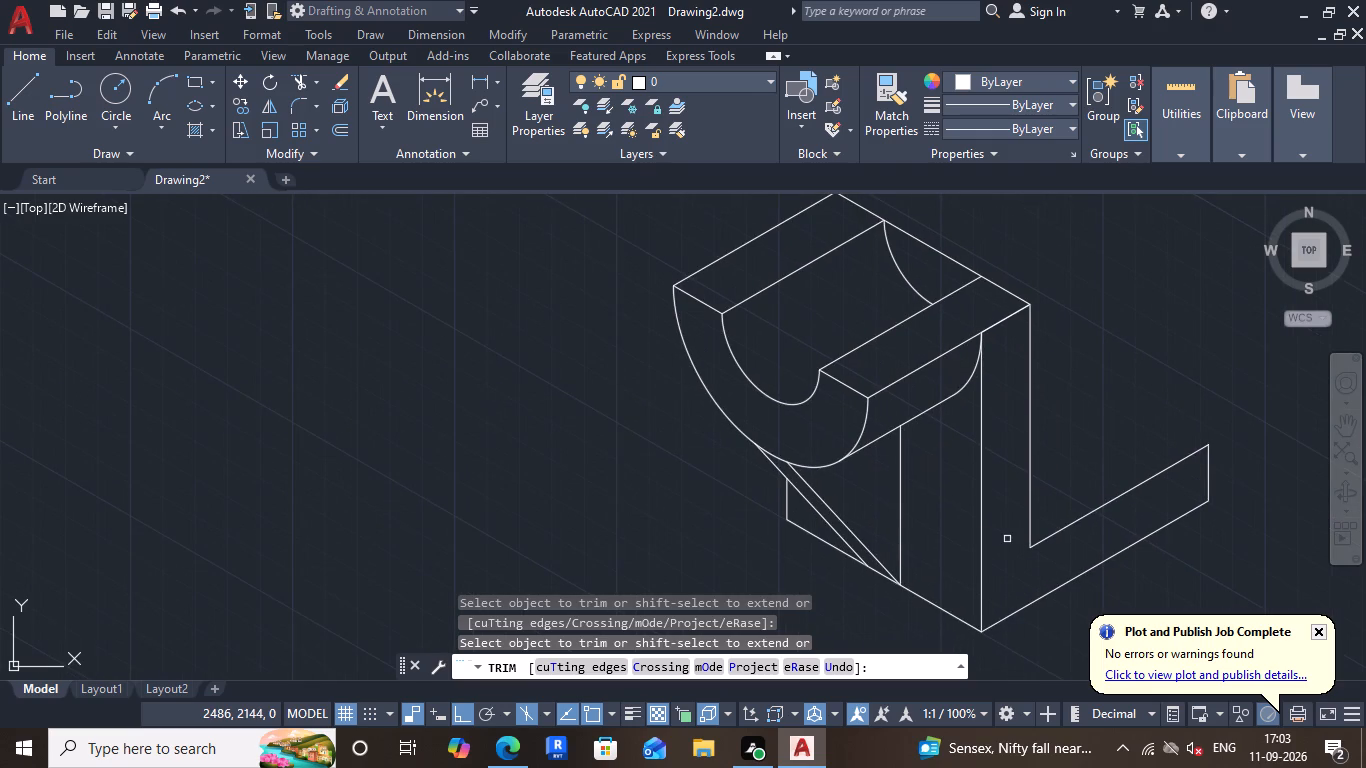
key("Escape")
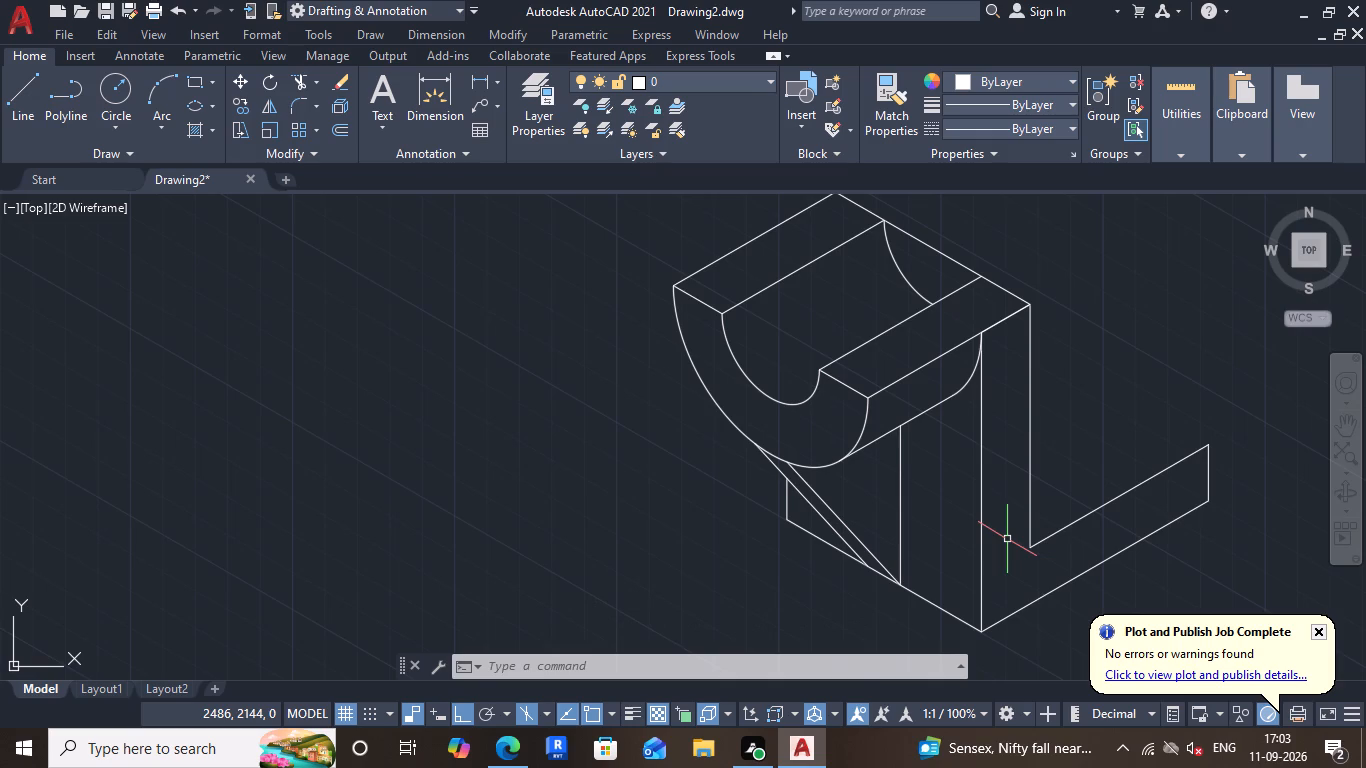
Draw a 60 mm line at 150° from the upper corner of the base's free end, back toward the upright.
middle_click_drag(1032, 464, 1030, 477)
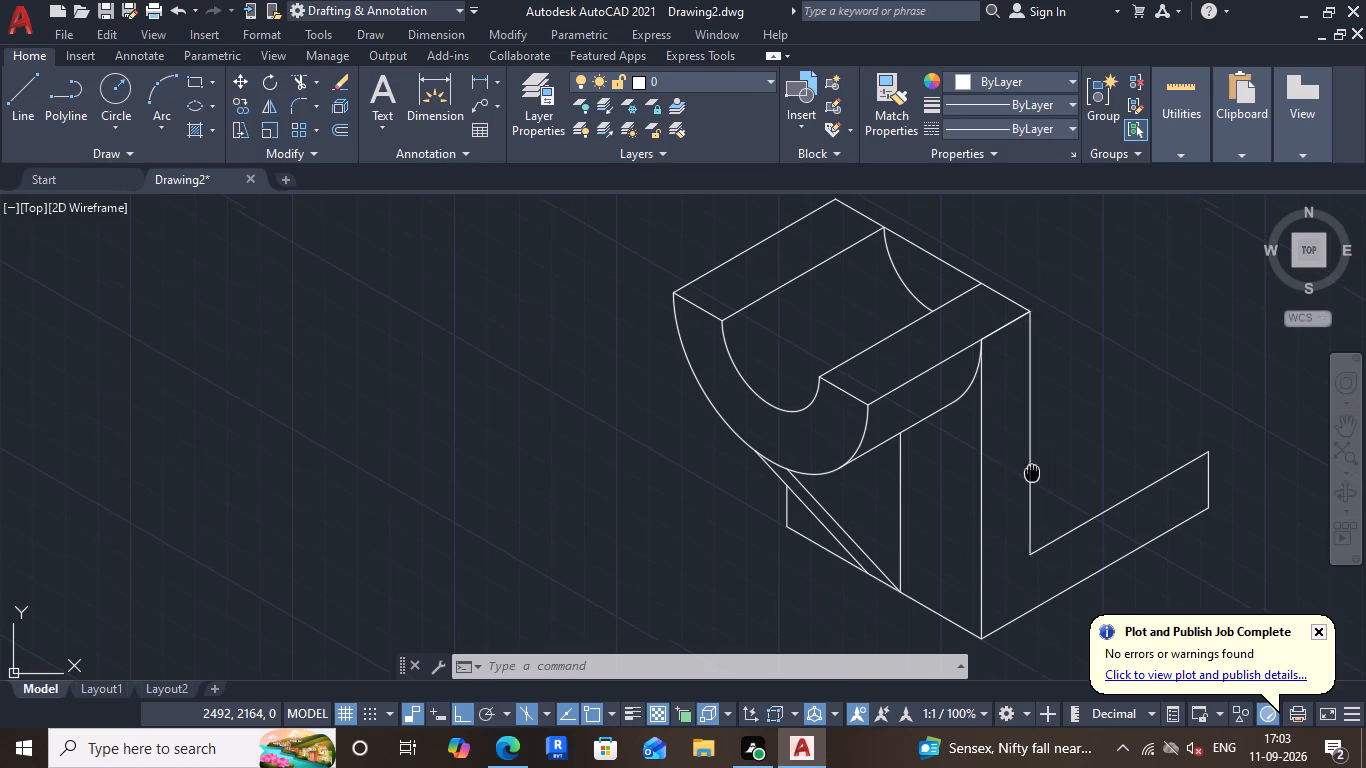
middle_click_drag(1030, 477, 899, 518)
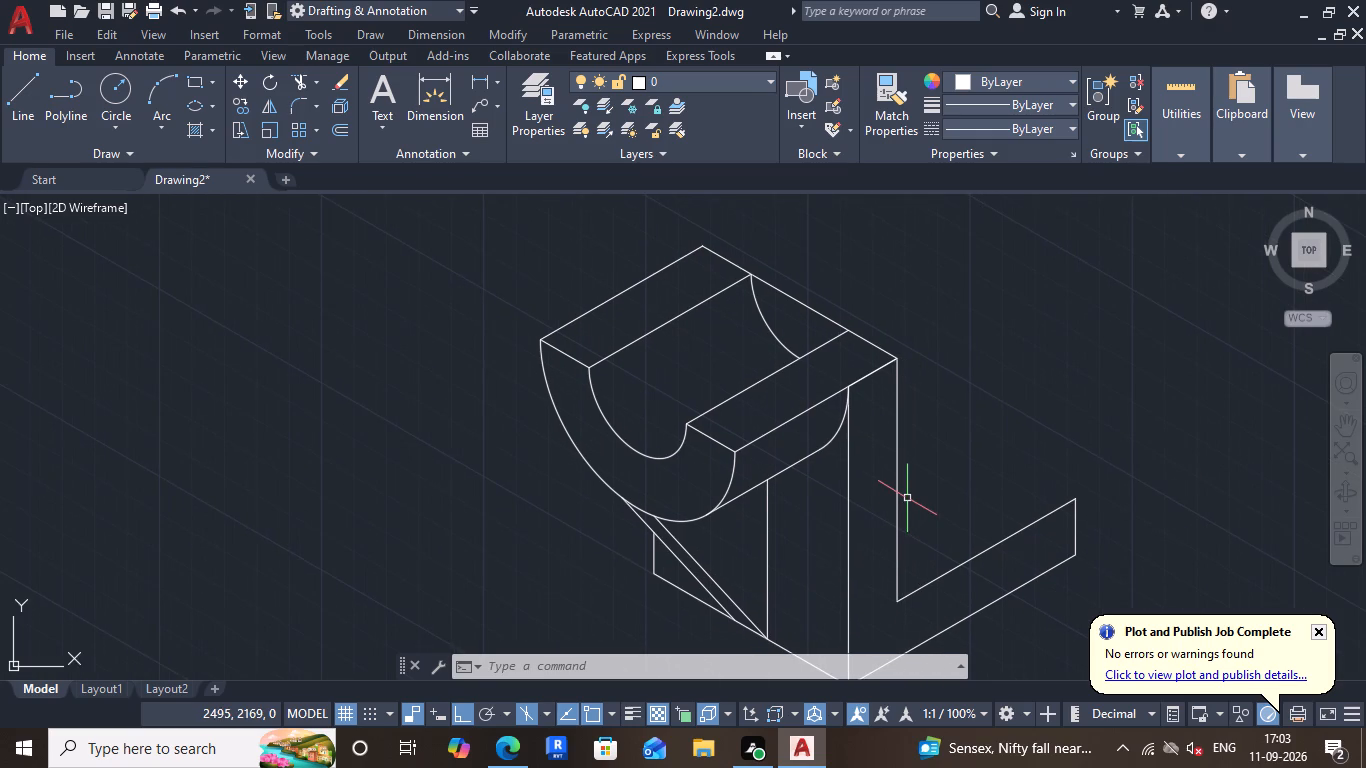
middle_click_drag(907, 498, 925, 515)
left_click(25, 84)
scroll(1112, 484, "down", 1)
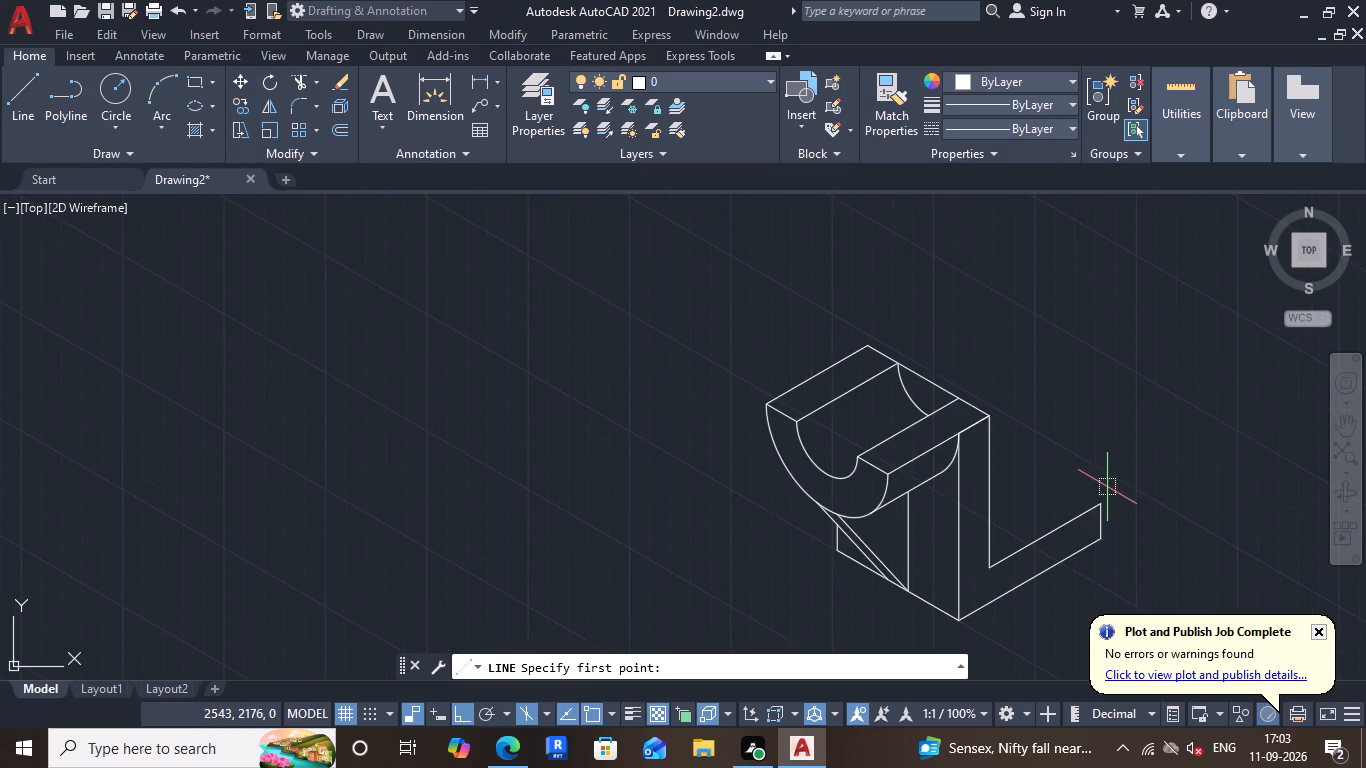
scroll(1105, 488, "up", 3)
left_click(1061, 557)
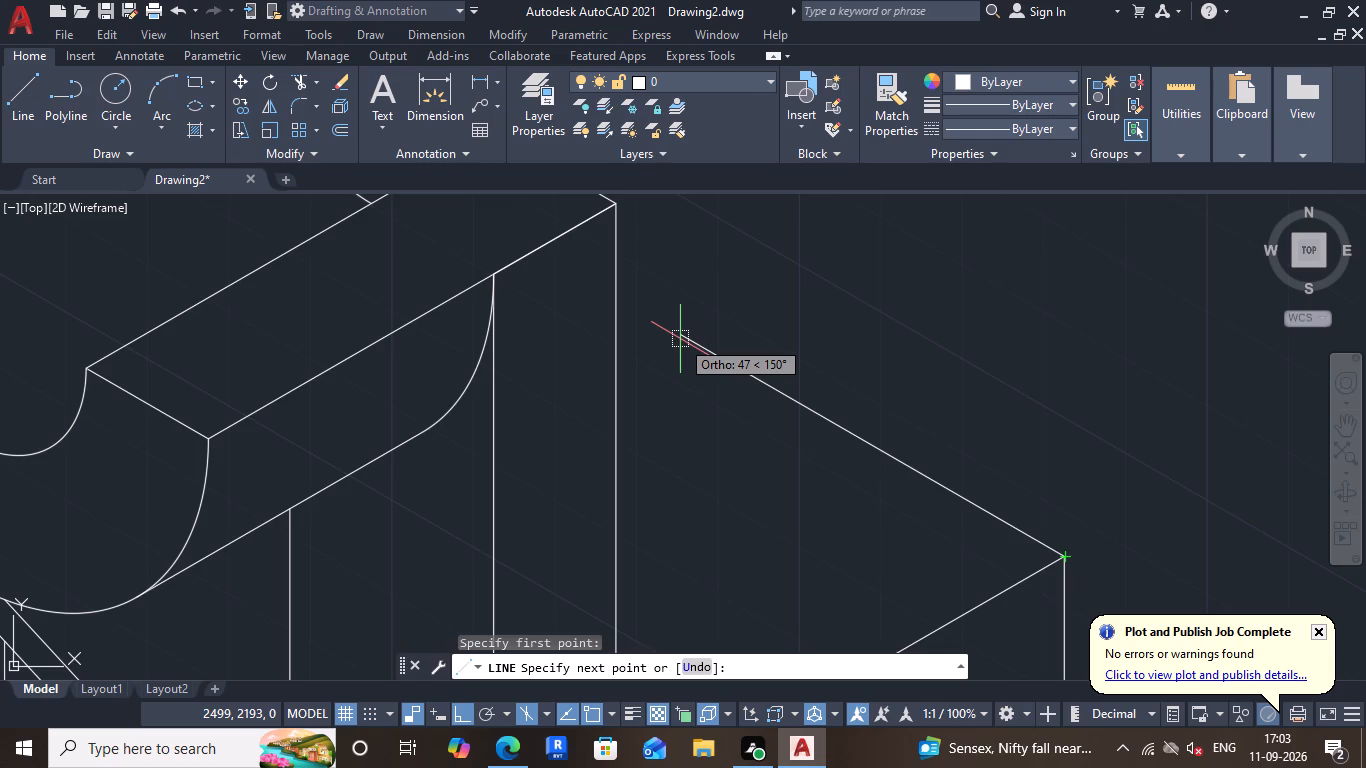
type("60")
key("Return")
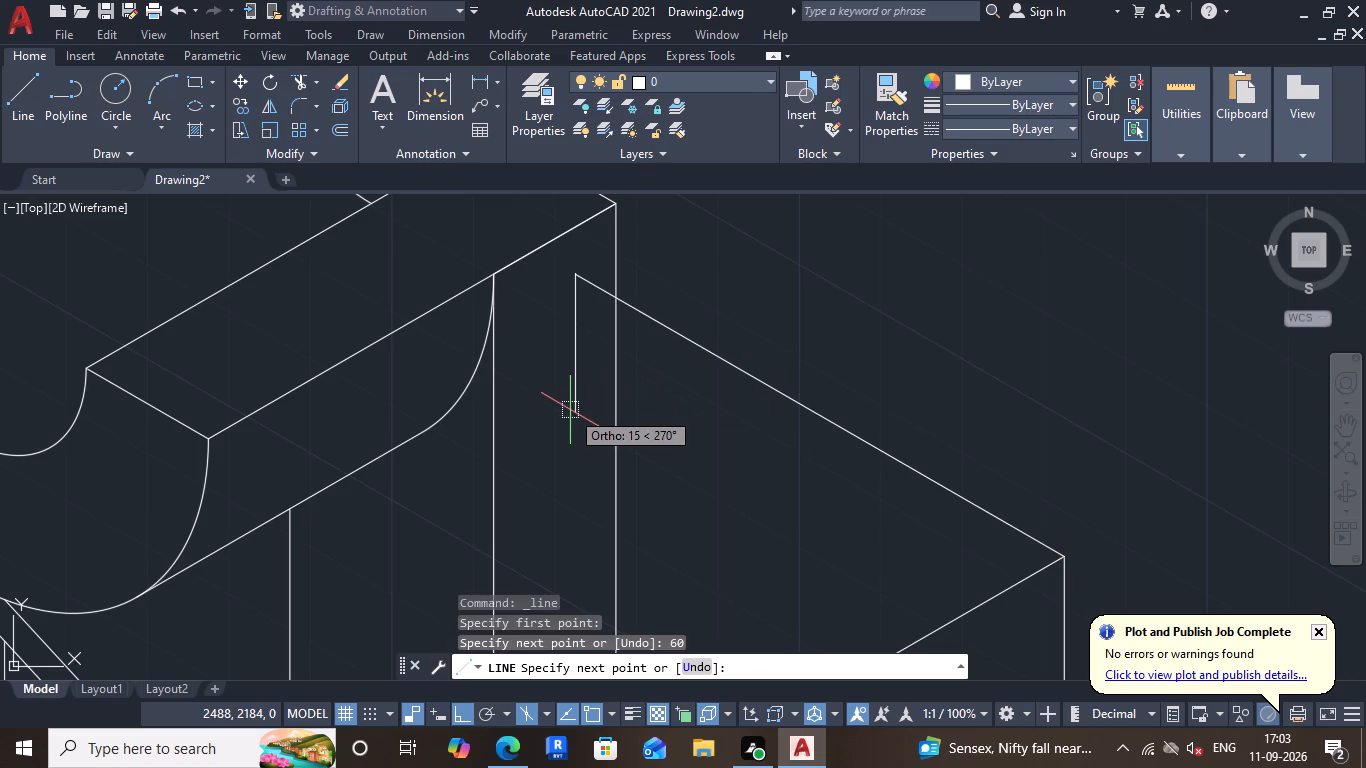
key("Escape")
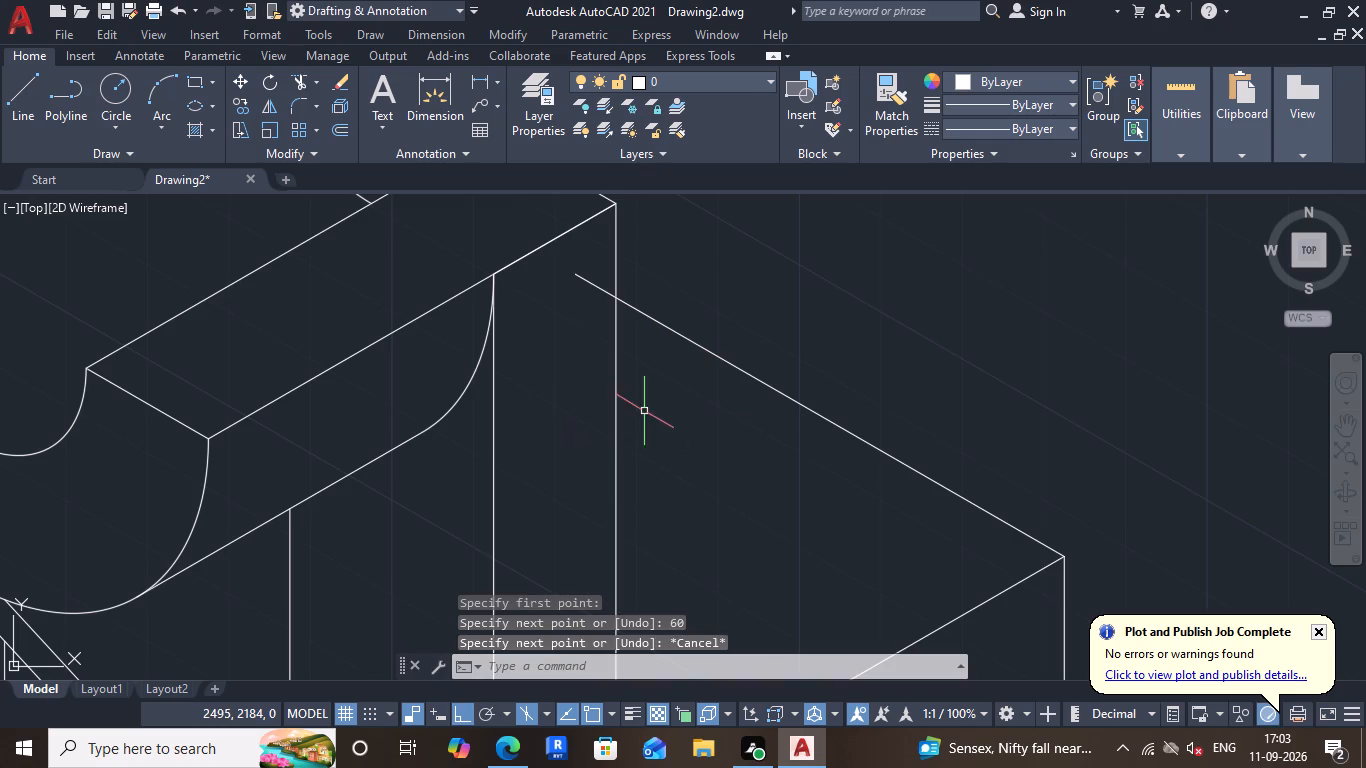
Draw a 10 mm radius isocircle in the top isoplane, centred on the midpoint of the 60 mm line.
middle_click(675, 417)
middle_click_drag(680, 421, 718, 455)
middle_click(777, 461)
scroll(787, 447, "down", 3)
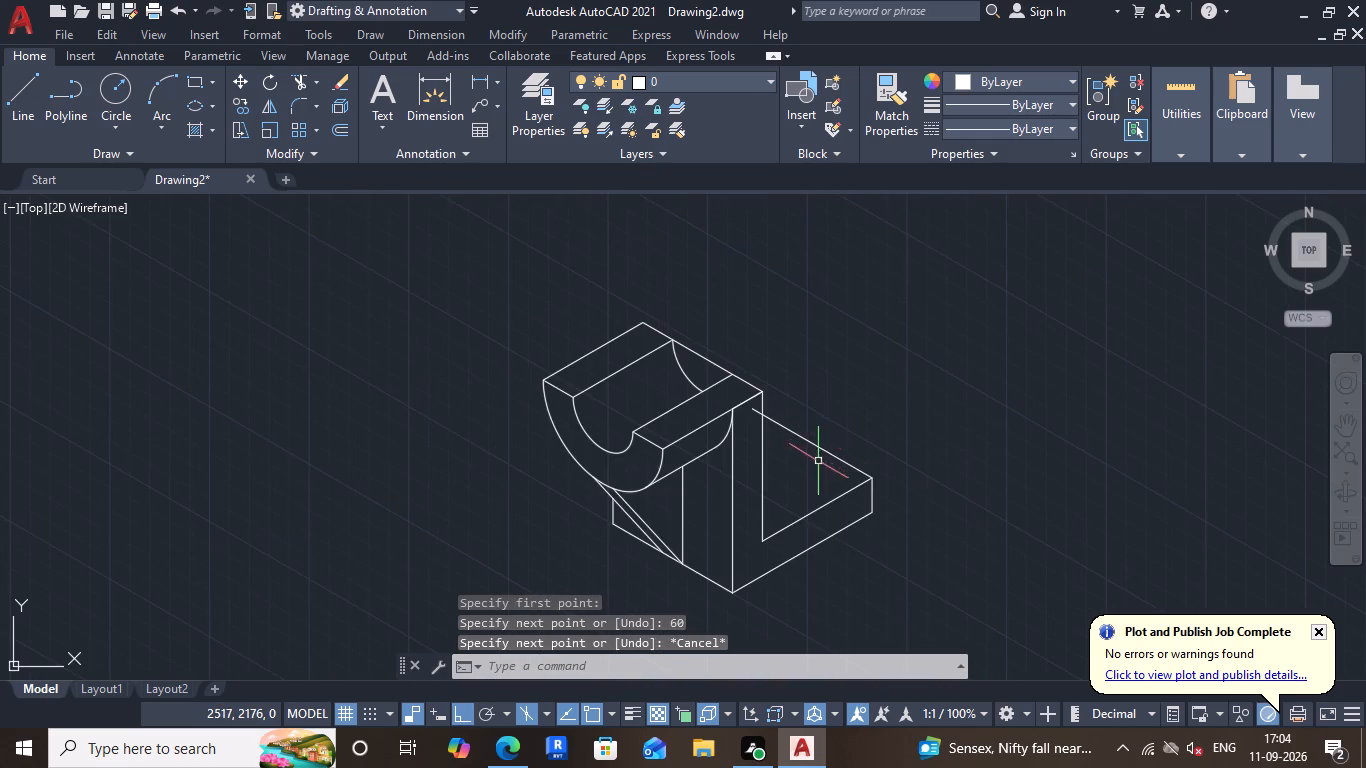
scroll(816, 452, "up", 1)
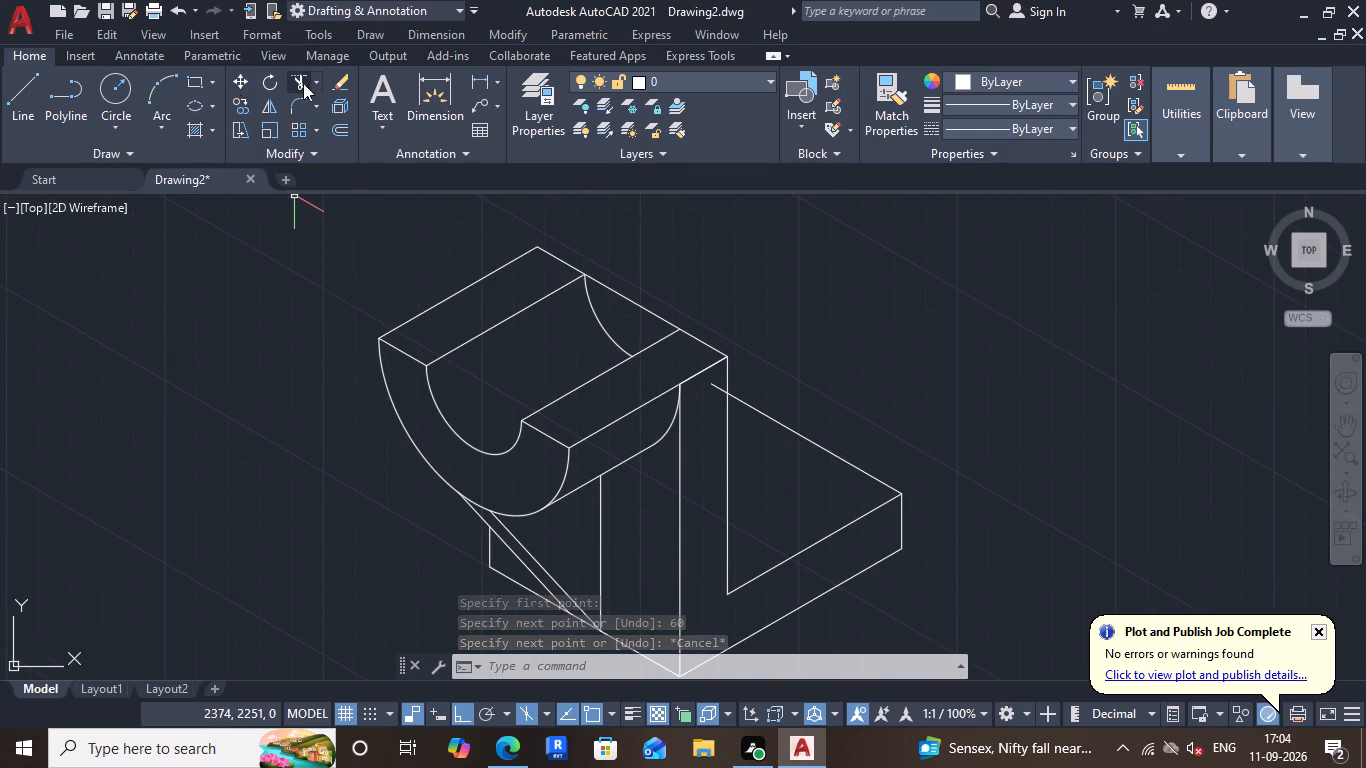
left_click(208, 102)
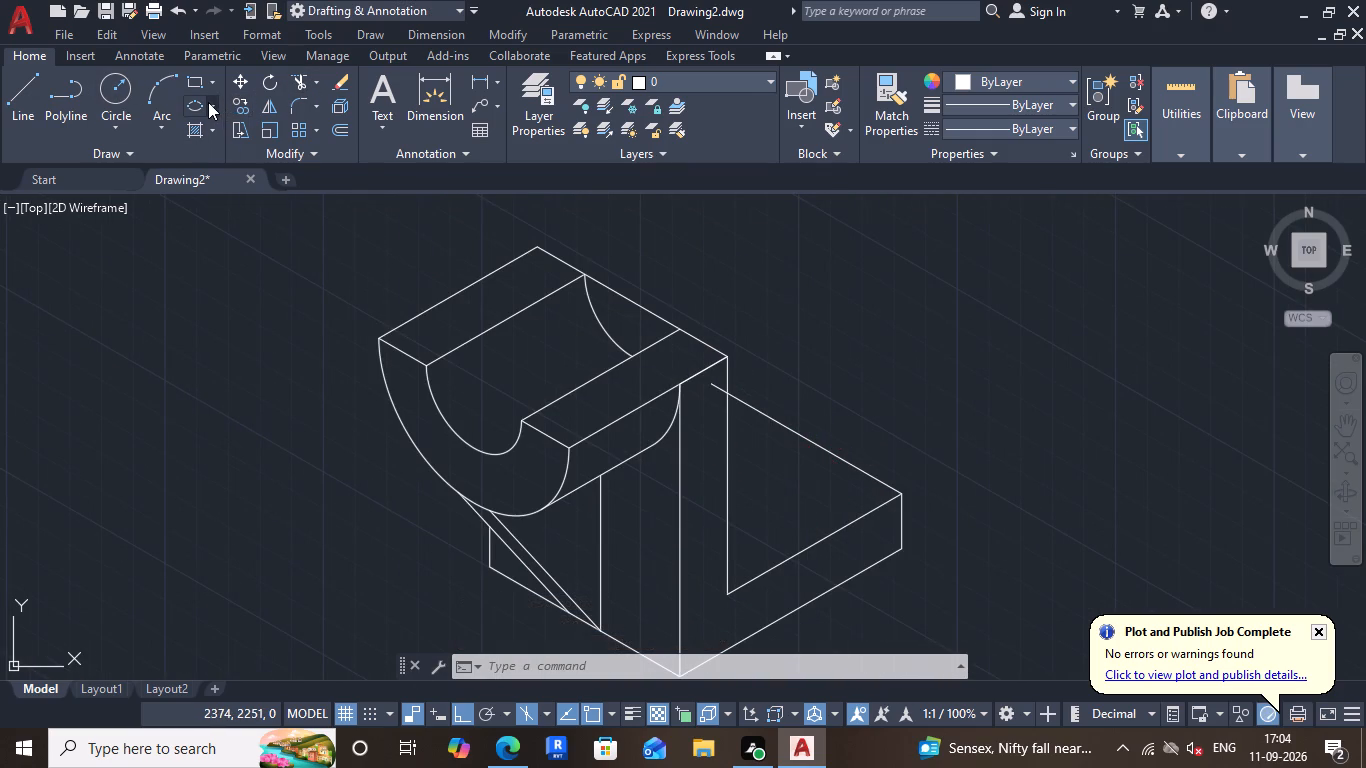
left_click(246, 171)
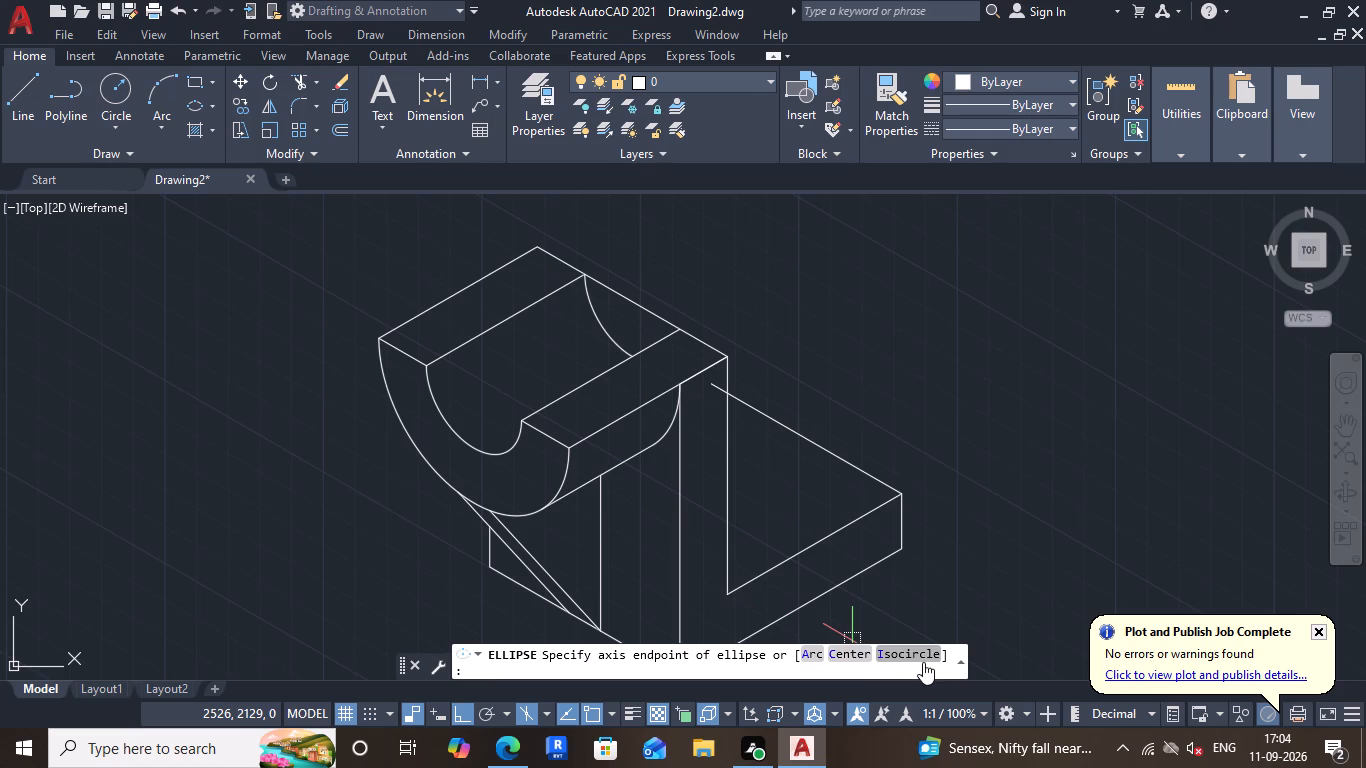
left_click(921, 657)
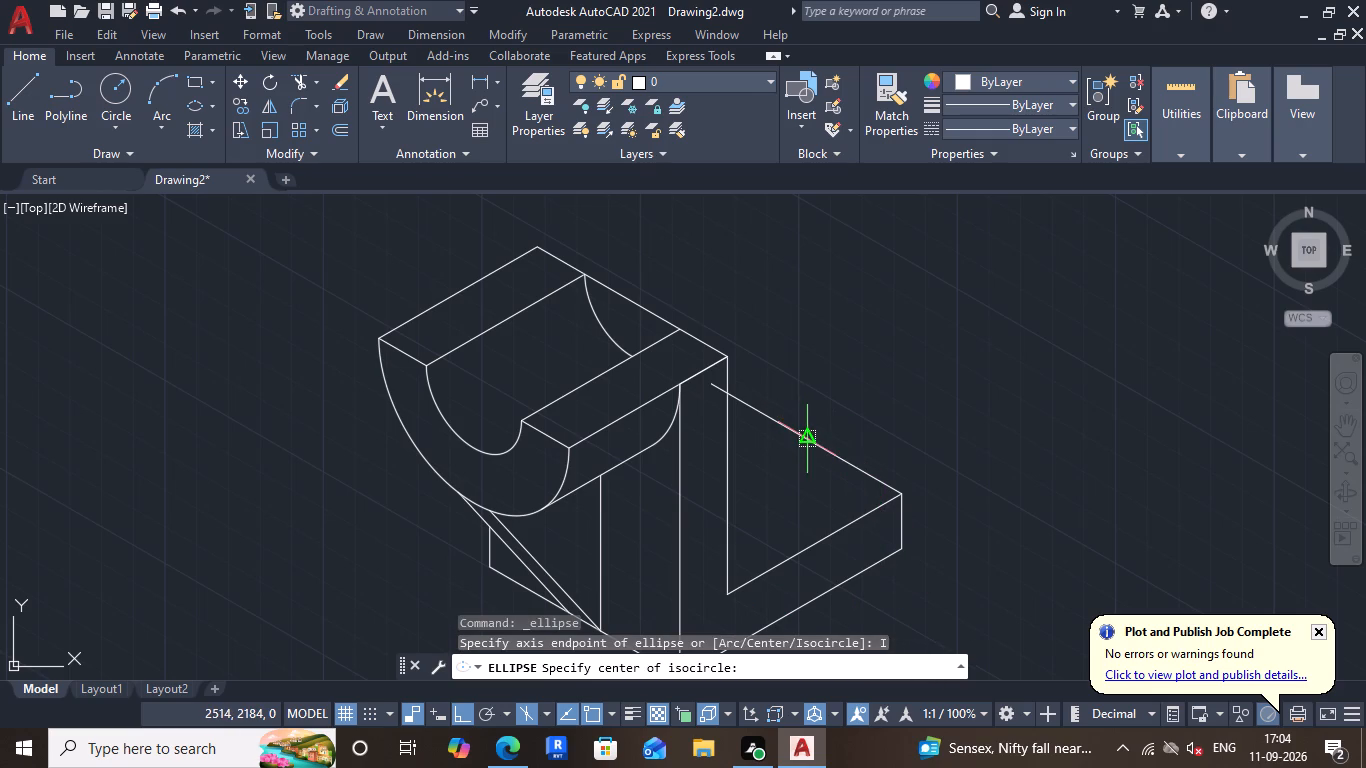
left_click(812, 442)
key("F5")
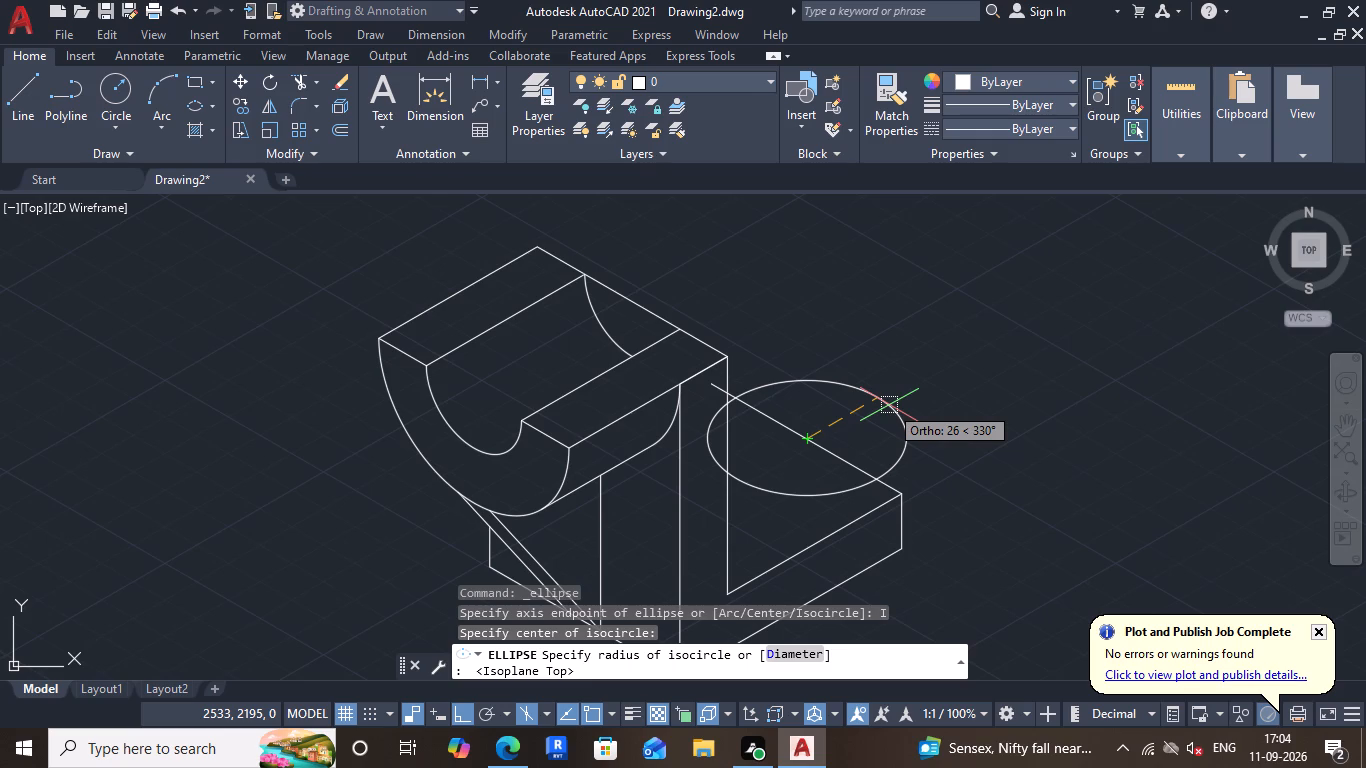
type("10")
key("Return")
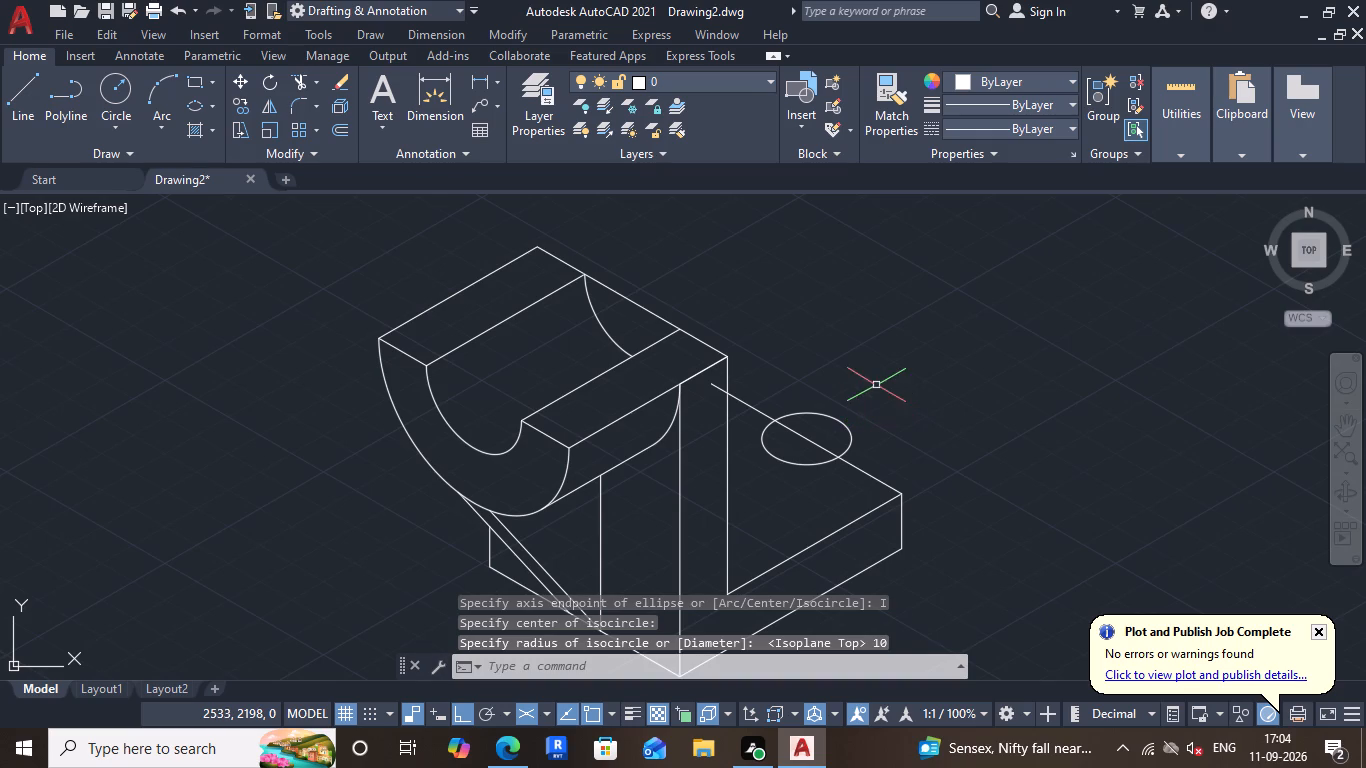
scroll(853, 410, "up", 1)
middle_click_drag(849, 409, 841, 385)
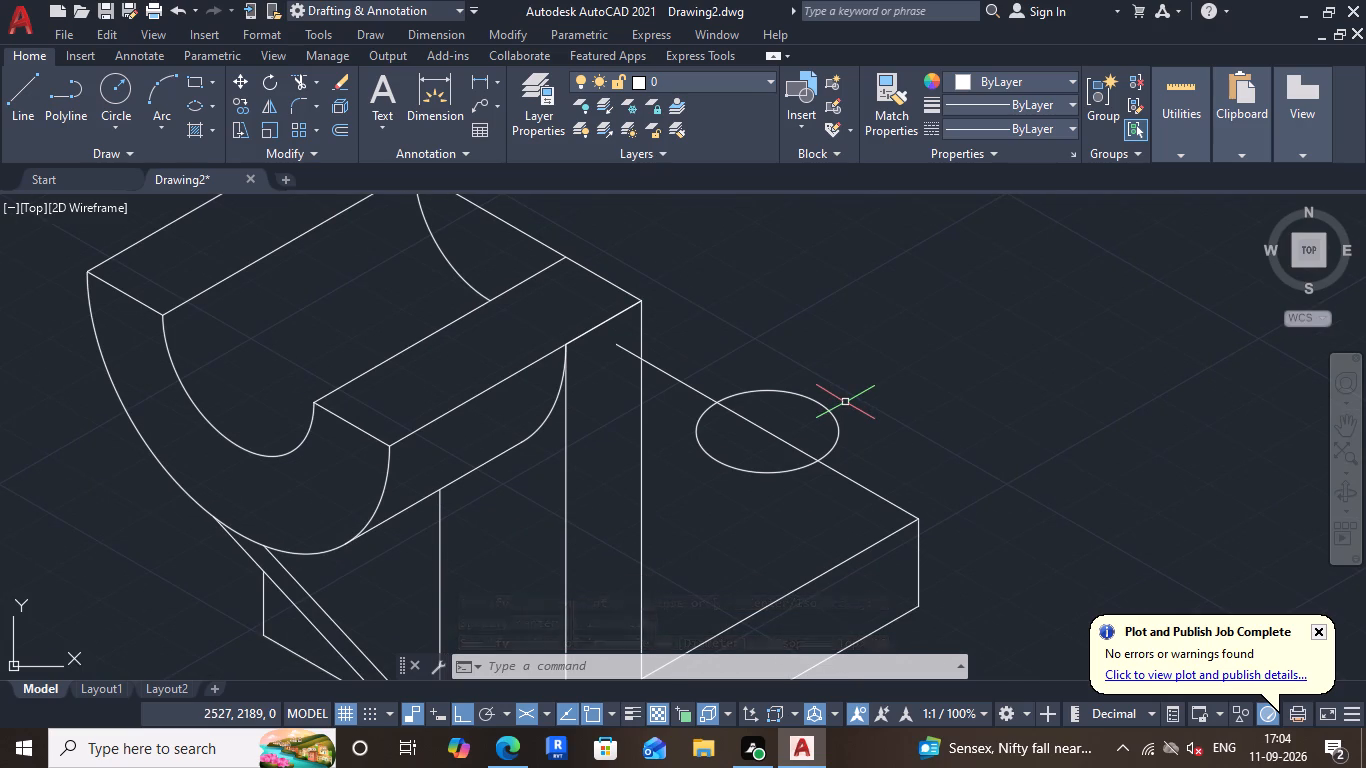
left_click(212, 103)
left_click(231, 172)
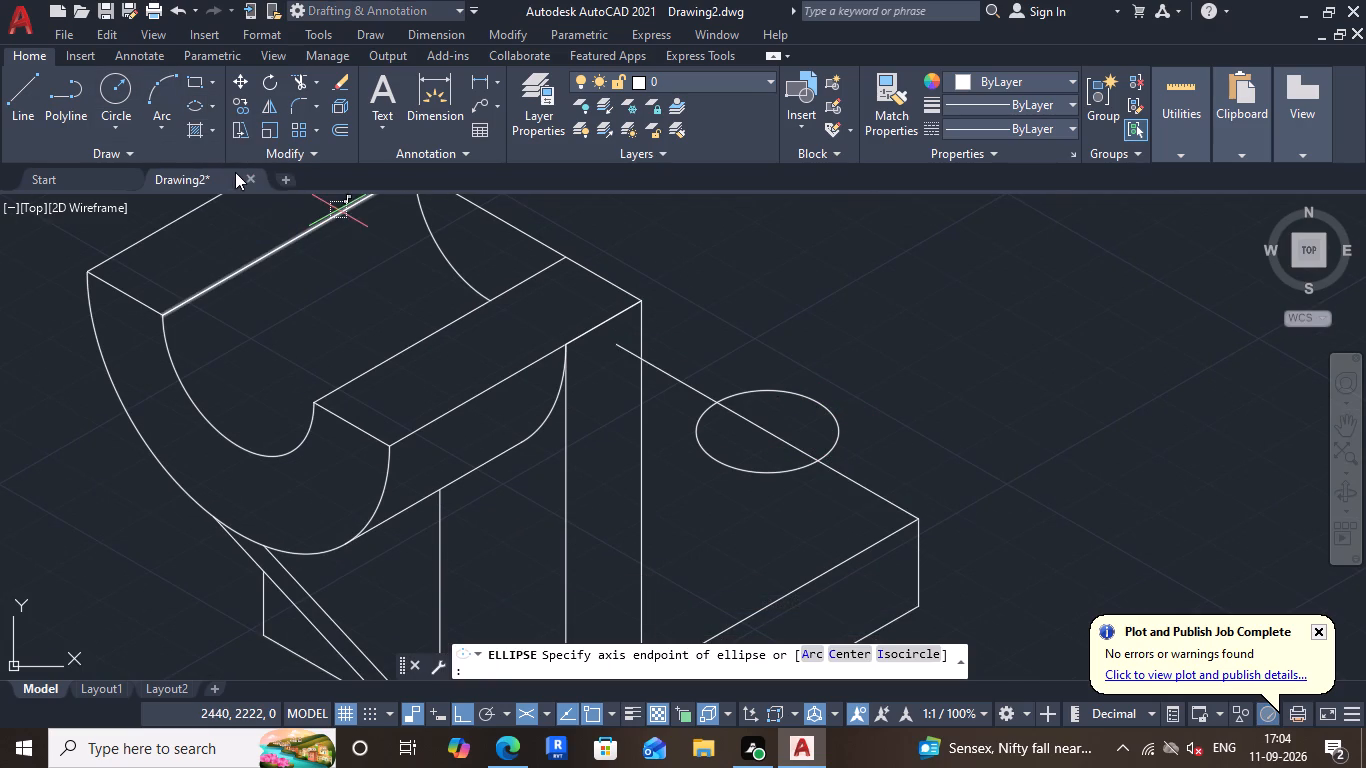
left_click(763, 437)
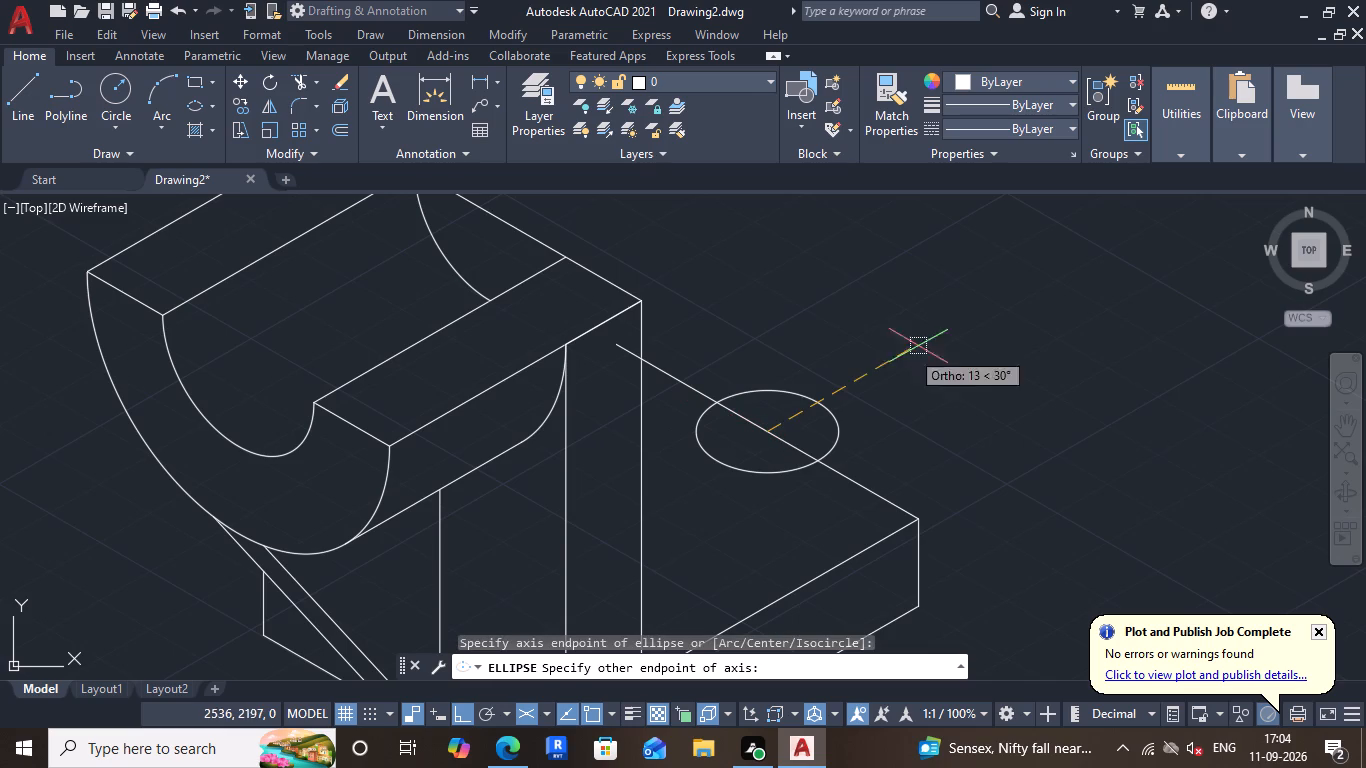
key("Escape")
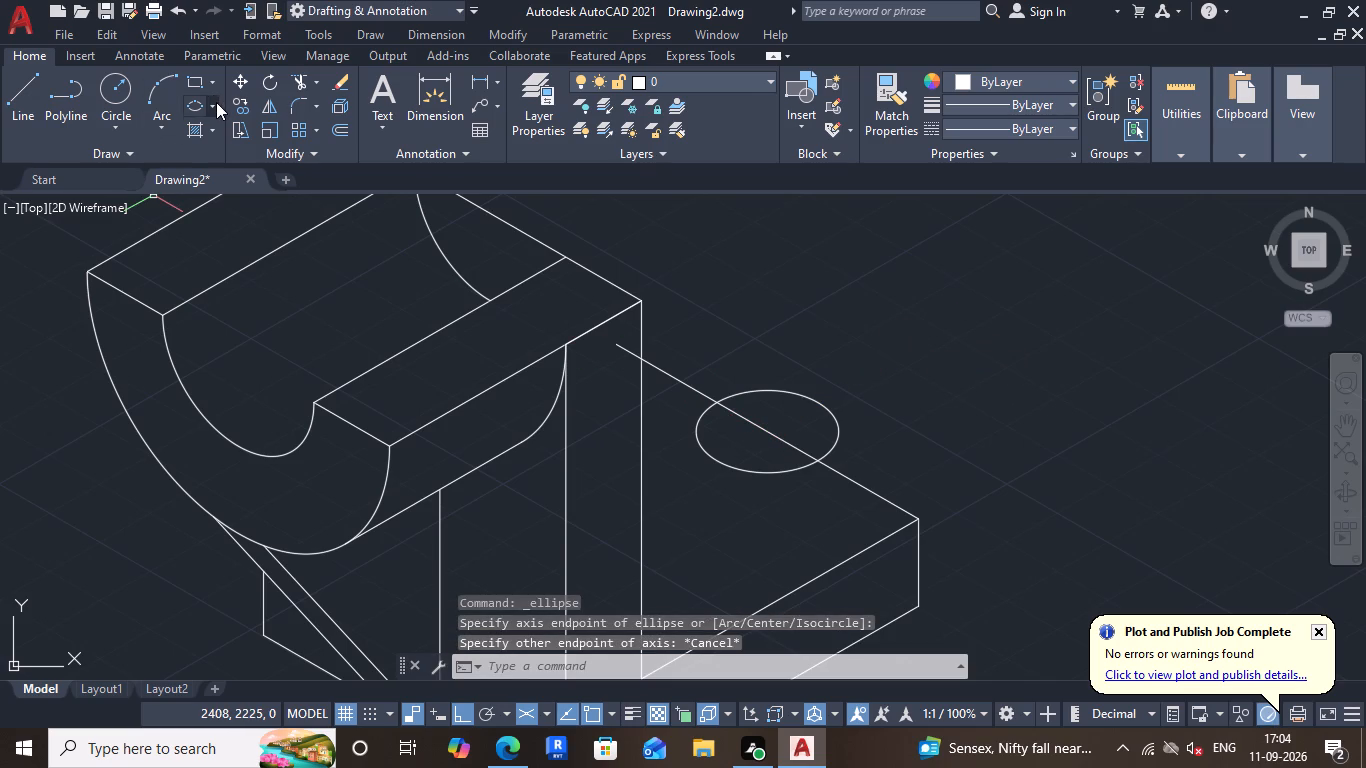
Draw a 30 mm radius isocircle concentric with the 10 mm radius hole circle.
left_click(216, 103)
left_click(239, 171)
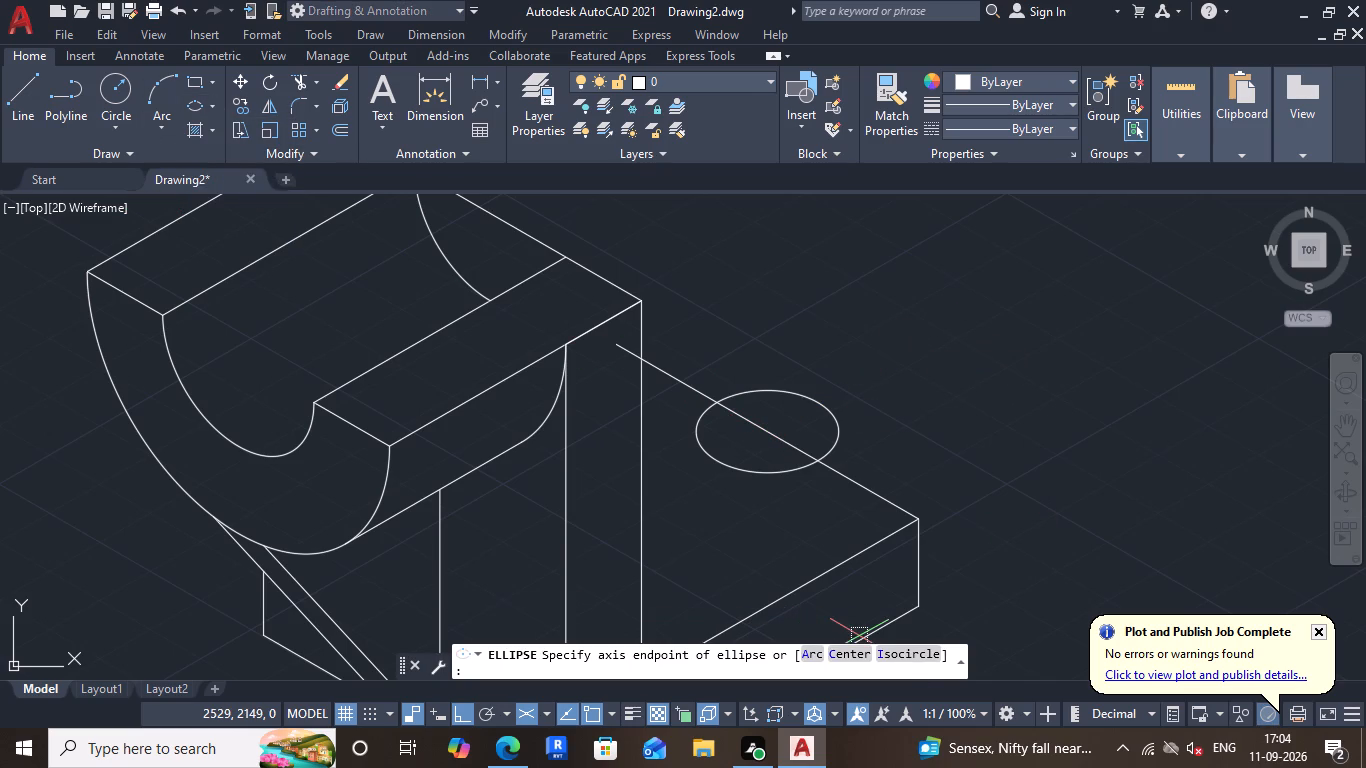
left_click(905, 662)
left_click(761, 432)
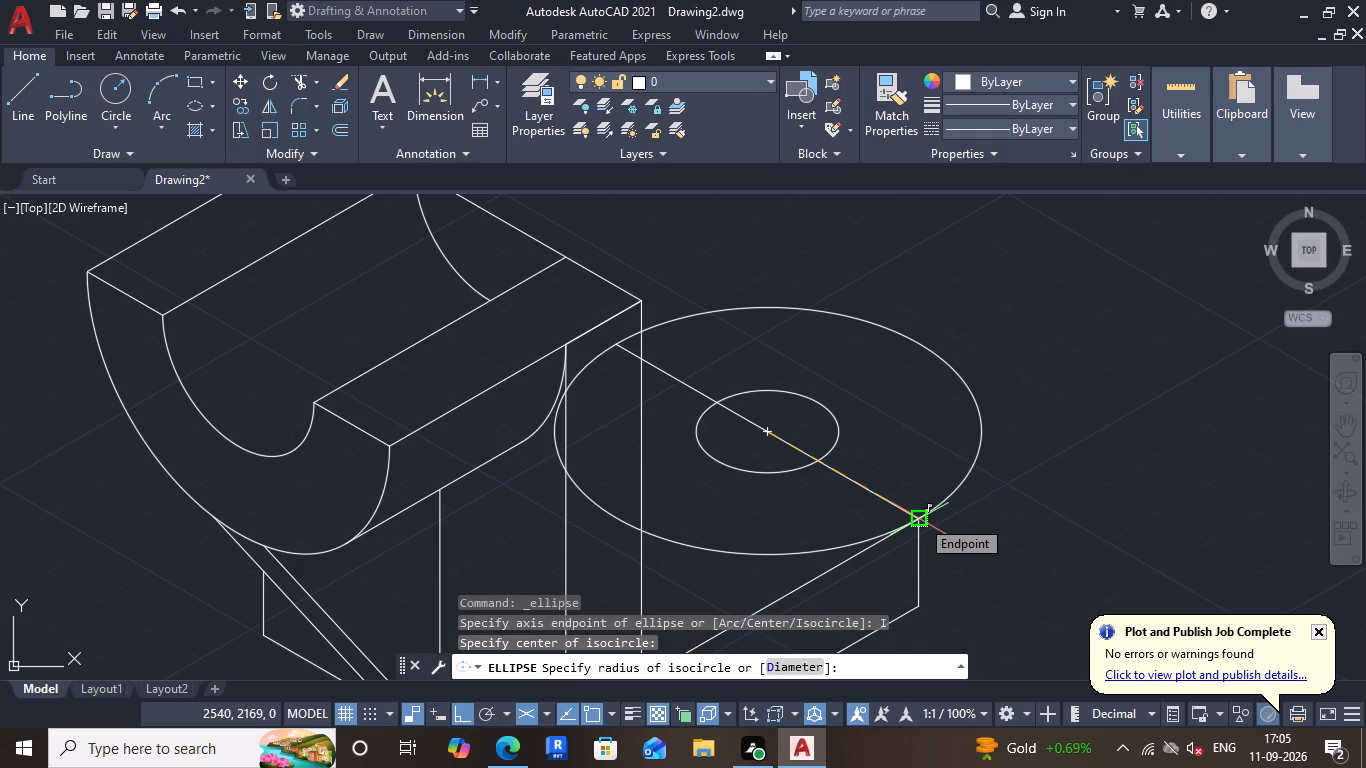
type("30")
key("Return")
Trim the 60 mm line at the upright's edge and the large isocircle to its outer arc between the upright and the base corner.
scroll(914, 516, "down", 2)
scroll(780, 472, "up", 3)
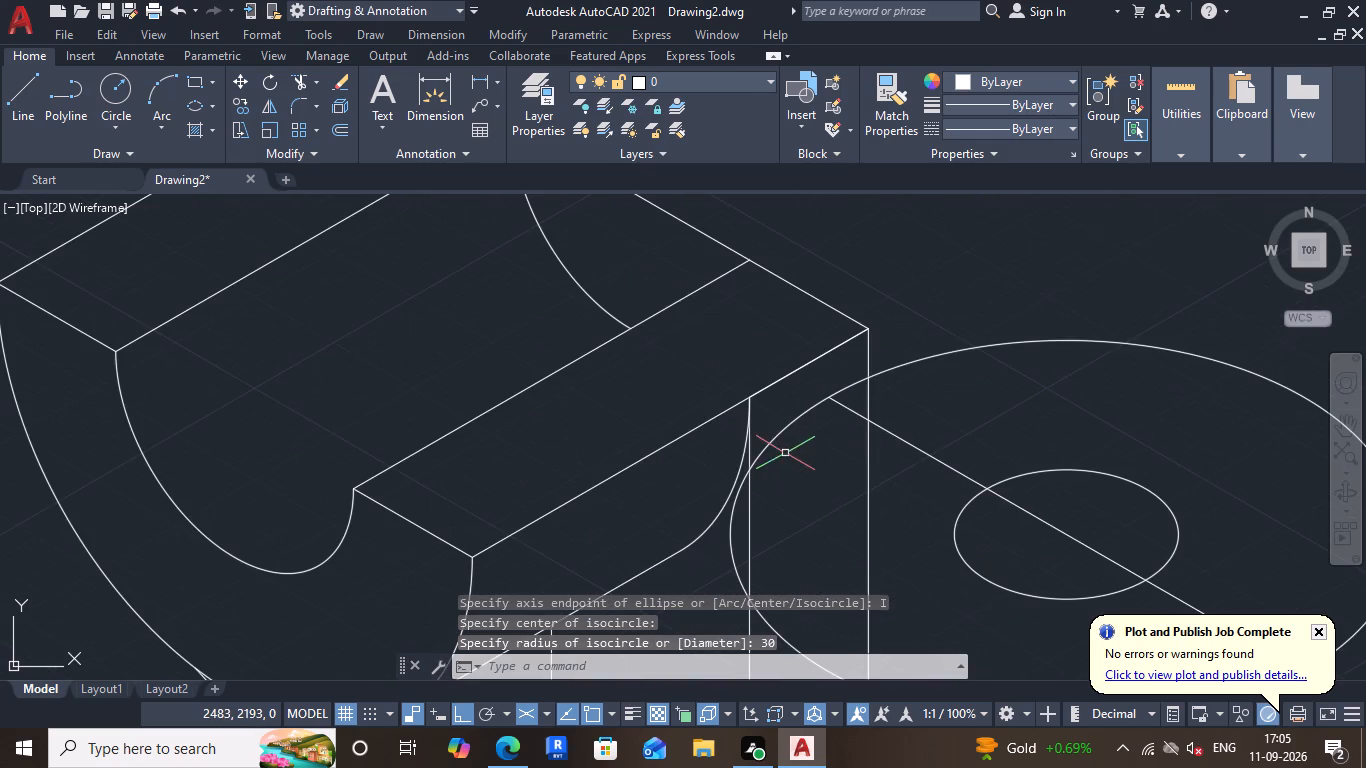
left_click(298, 77)
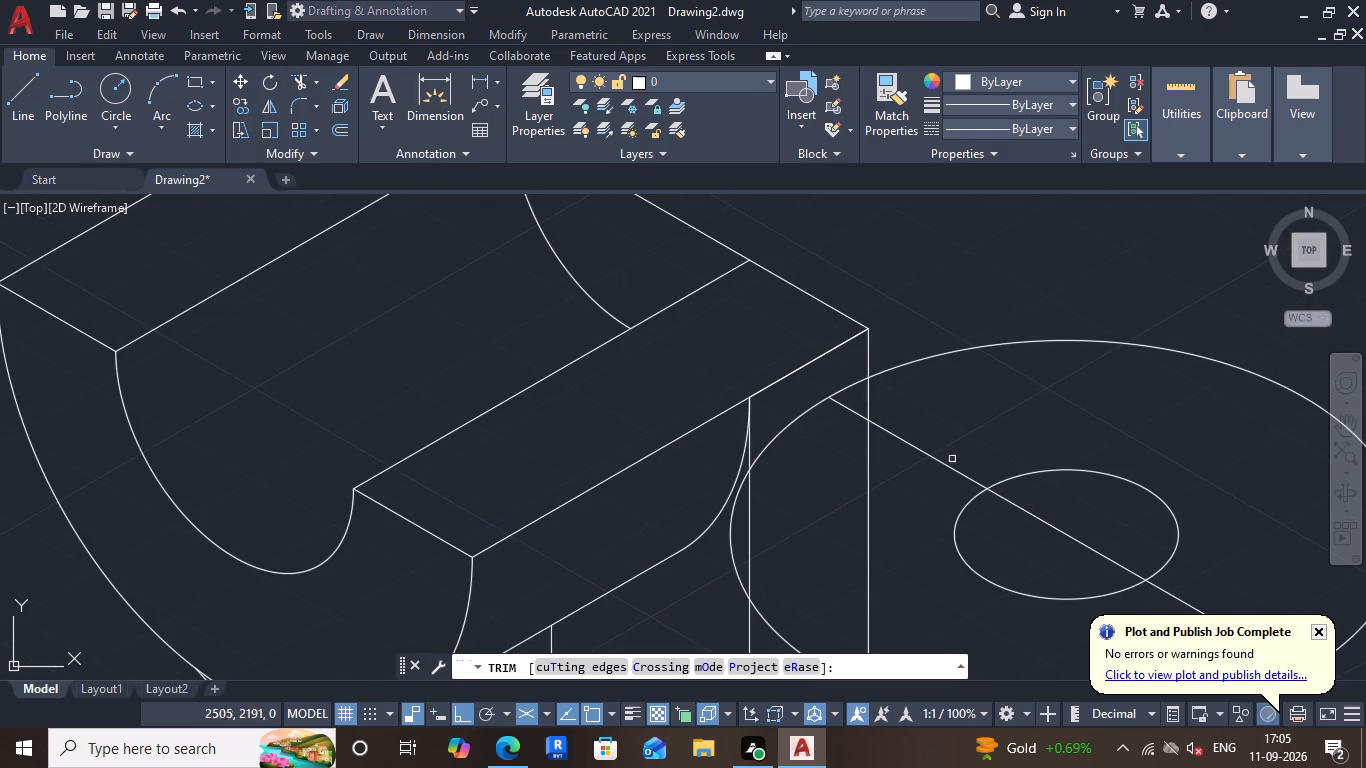
left_click(847, 410)
left_click(842, 393)
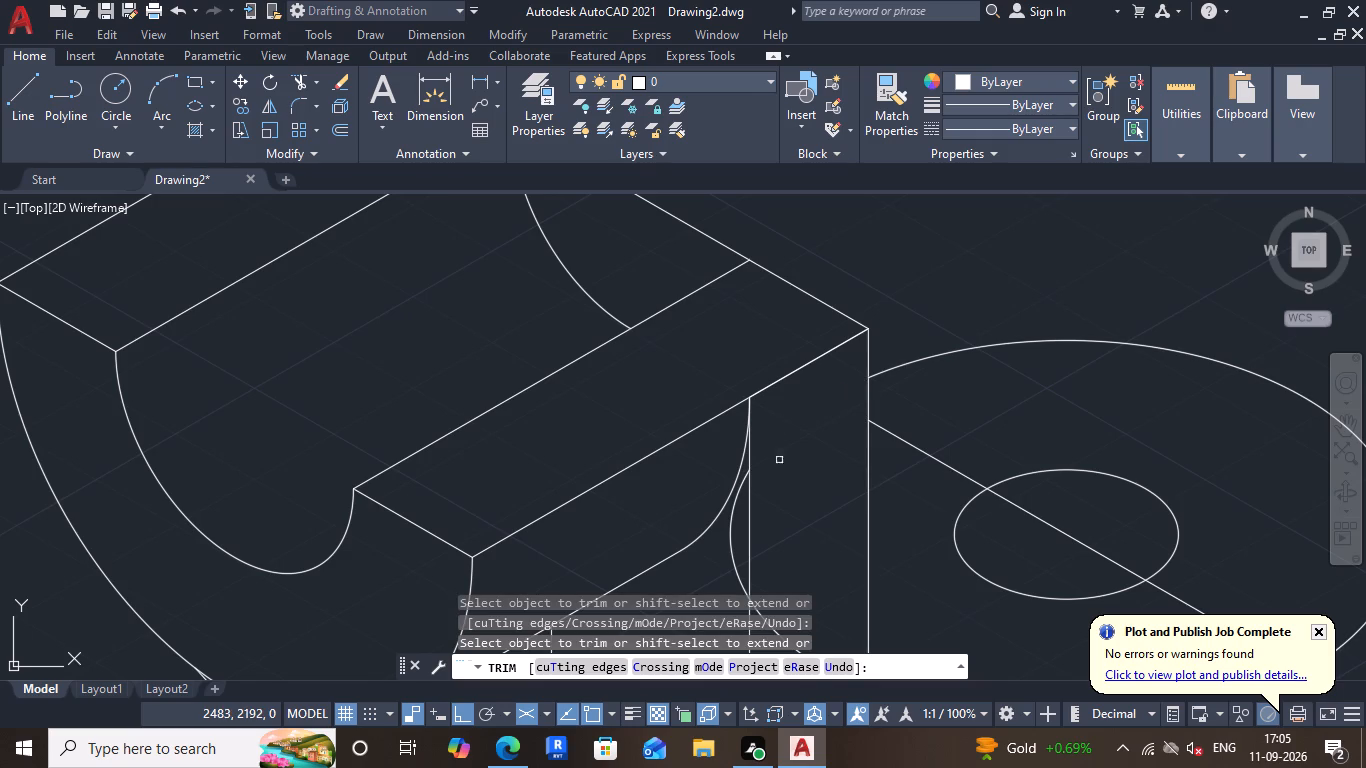
left_click(733, 504)
middle_click_drag(733, 503, 550, 343)
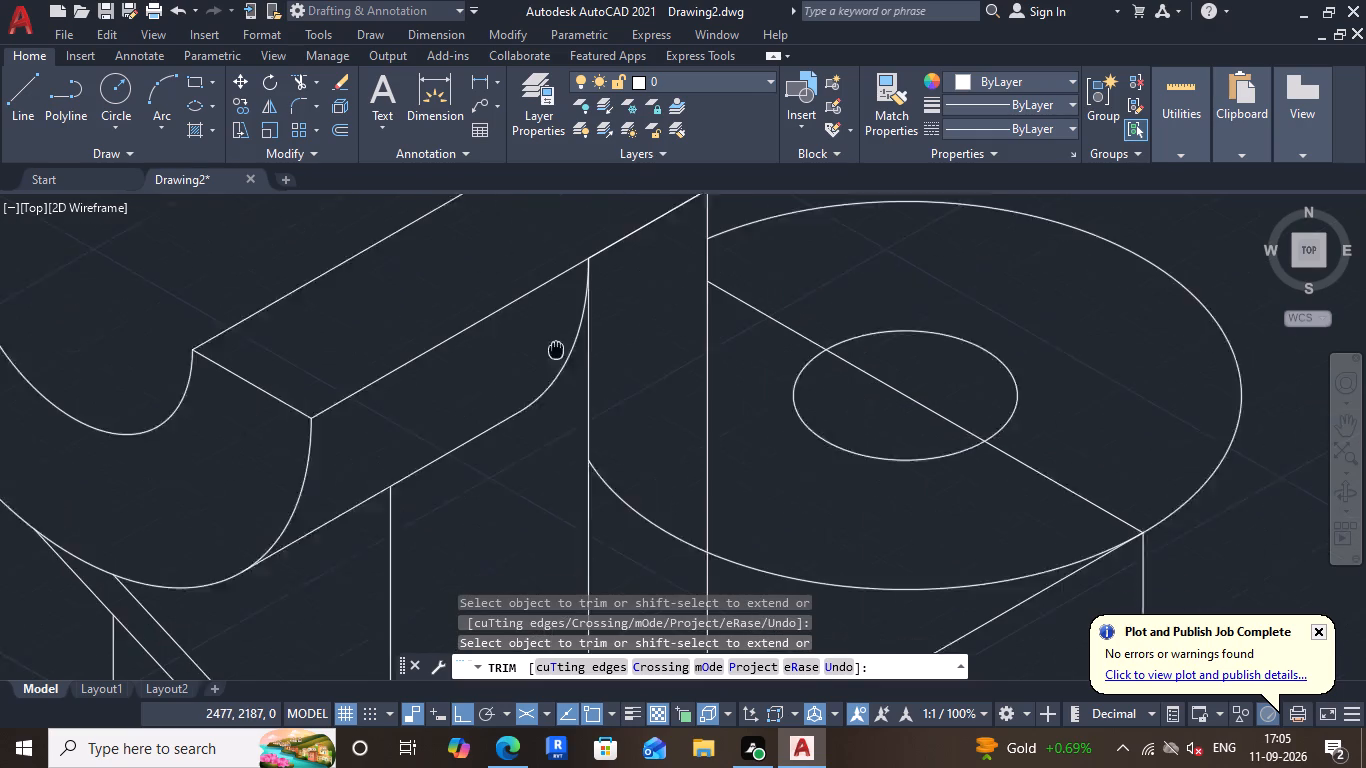
middle_click_drag(550, 343, 537, 332)
middle_click_drag(650, 461, 581, 397)
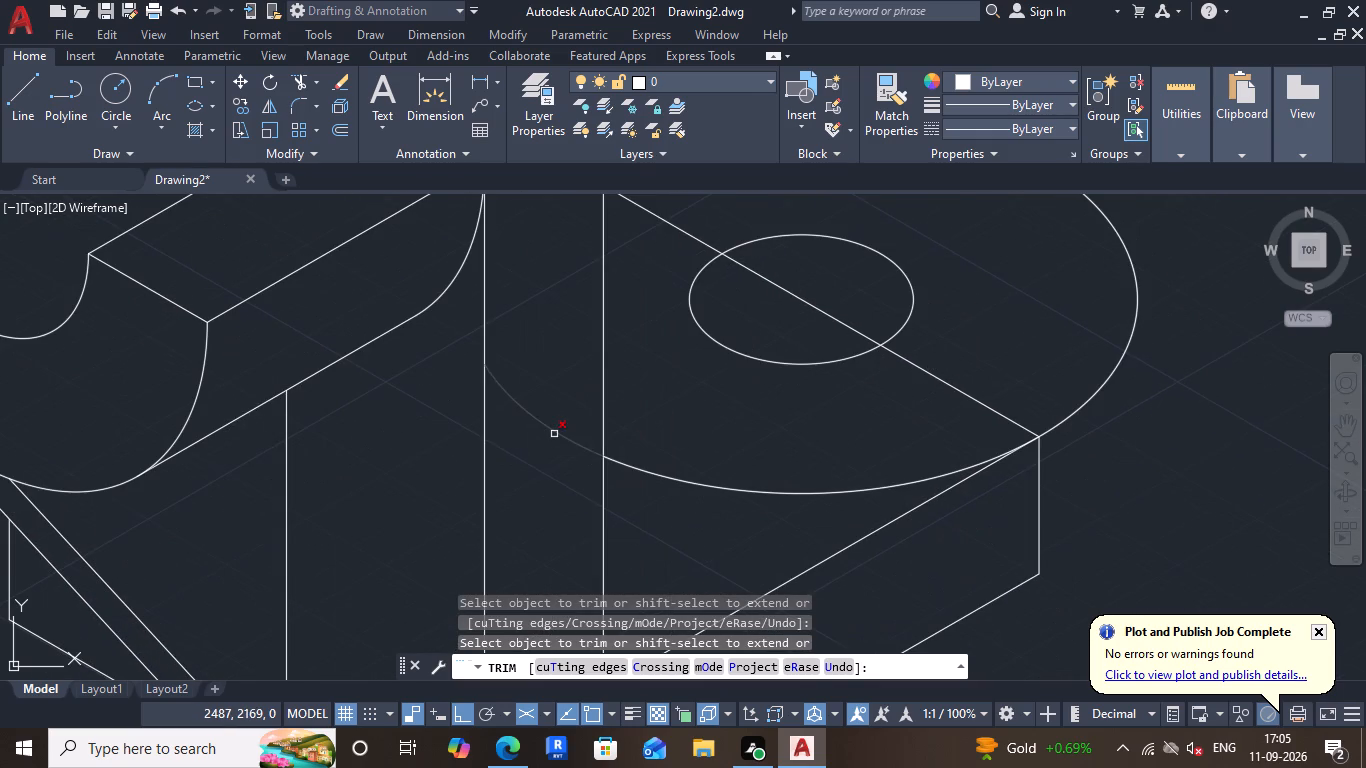
left_click(554, 433)
left_click(710, 484)
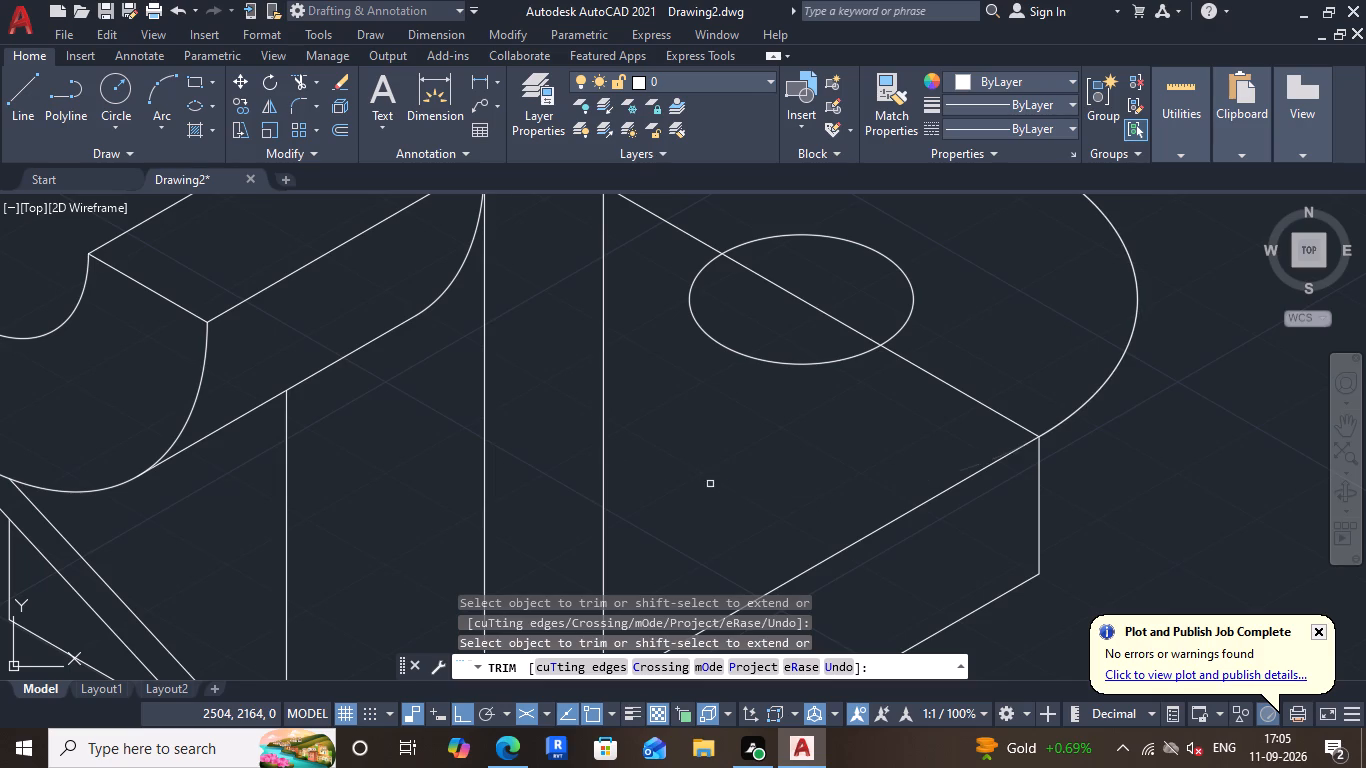
scroll(827, 463, "down", 2)
middle_click_drag(827, 463, 832, 485)
key("Escape")
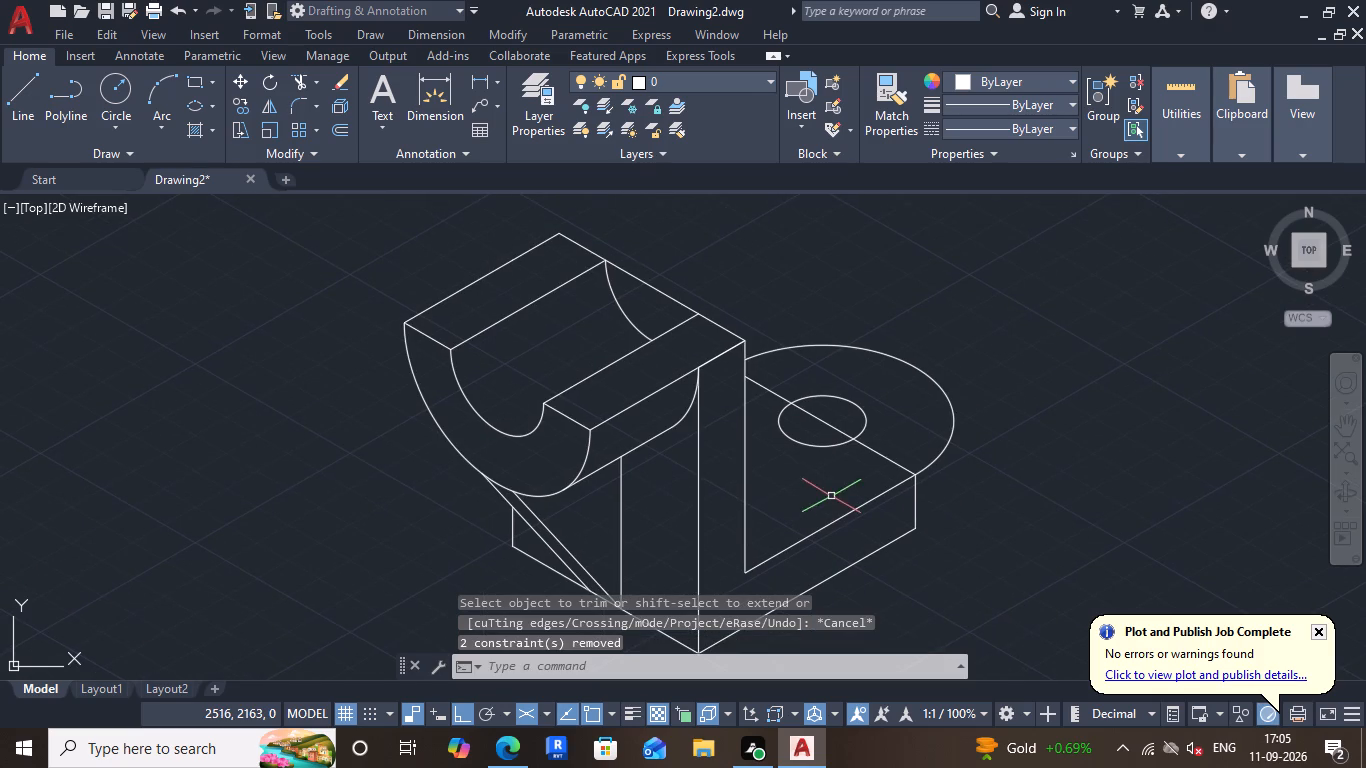
Copy the large outer arc straight down from the upper to the lower corner of the base's free end.
middle_click_drag(893, 460, 767, 513)
scroll(865, 457, "up", 2)
left_click_drag(821, 520, 800, 502)
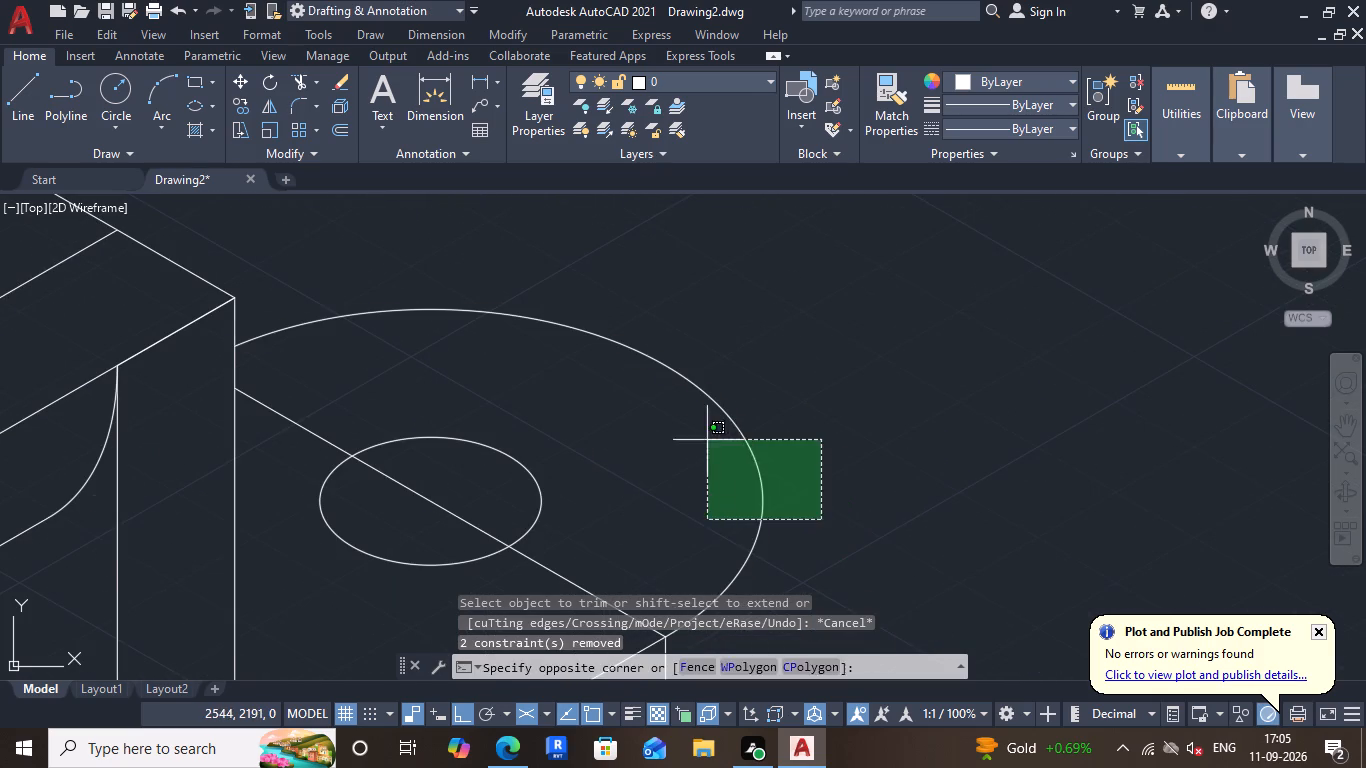
left_click(707, 440)
left_click(246, 107)
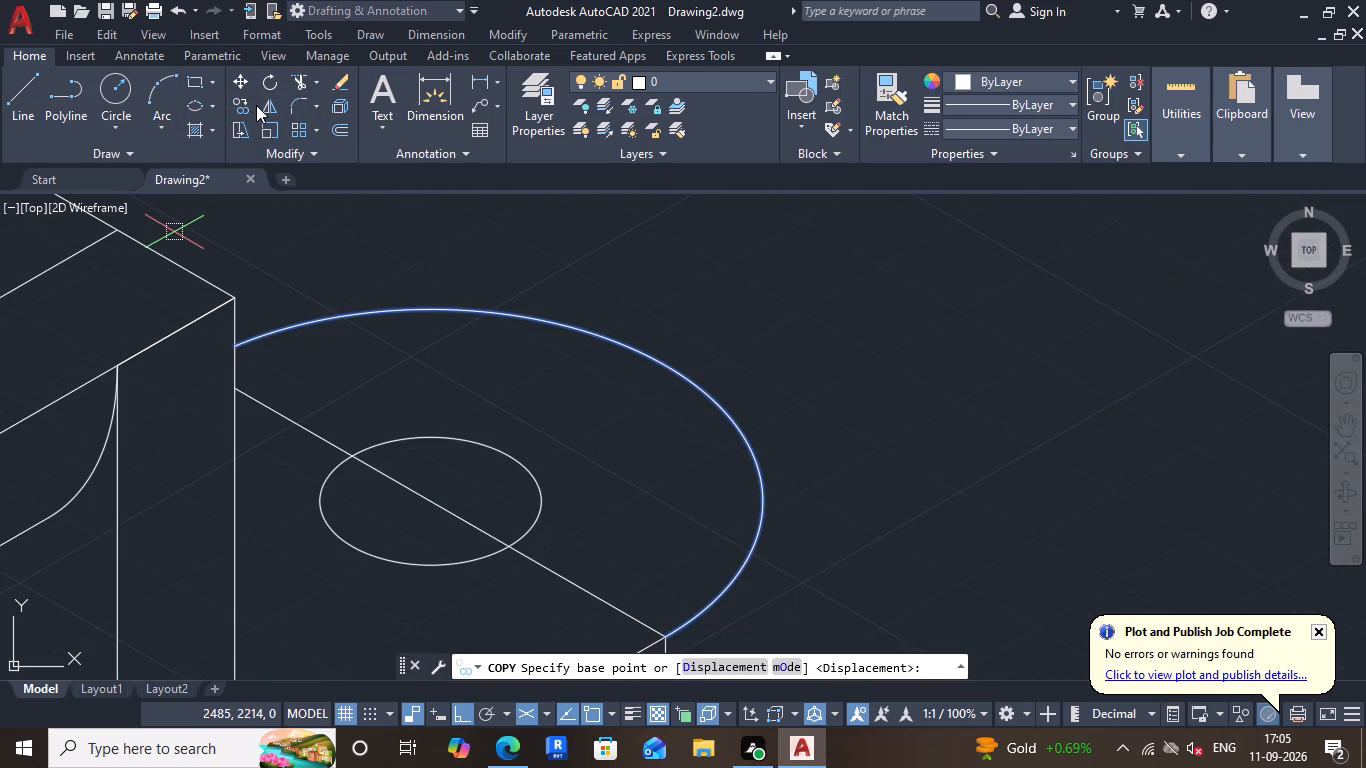
scroll(256, 105, "down", 4)
scroll(356, 271, "down", 2)
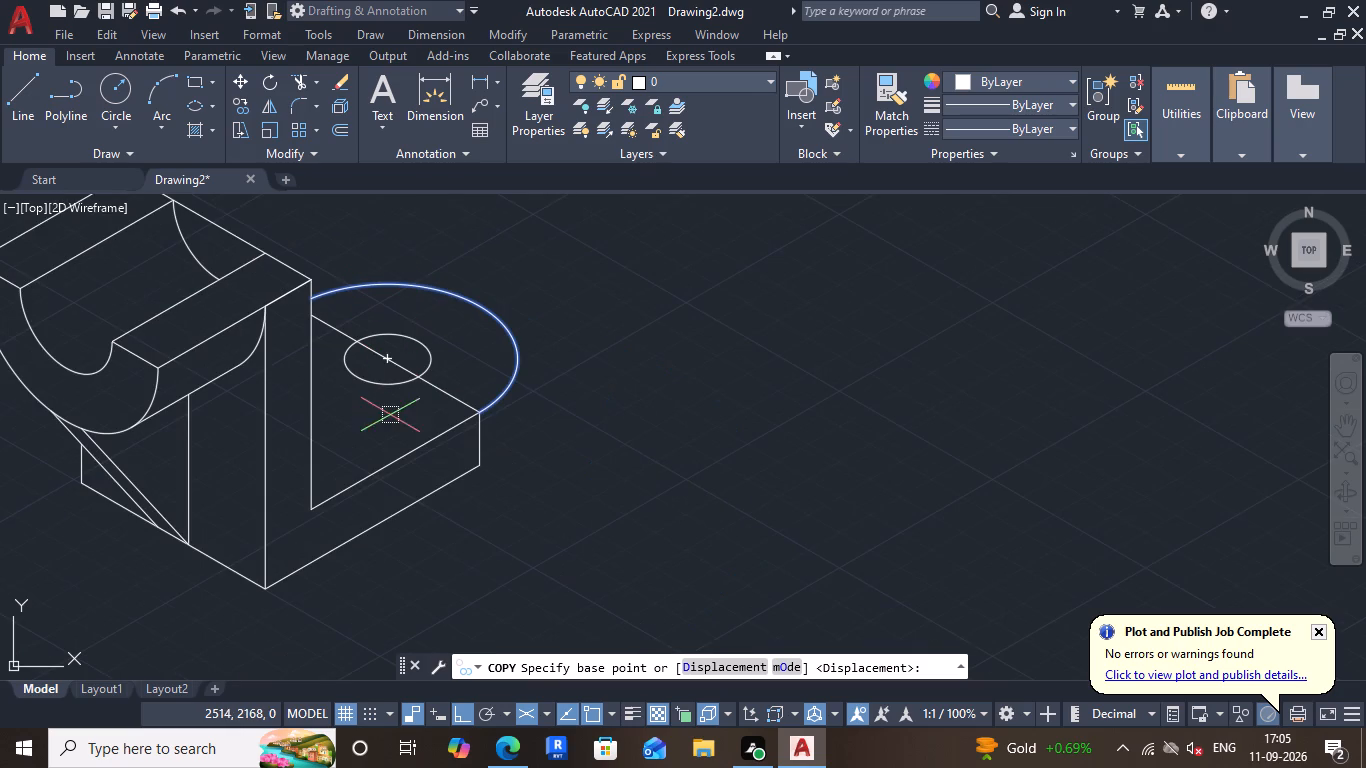
scroll(482, 391, "up", 1)
left_click(473, 420)
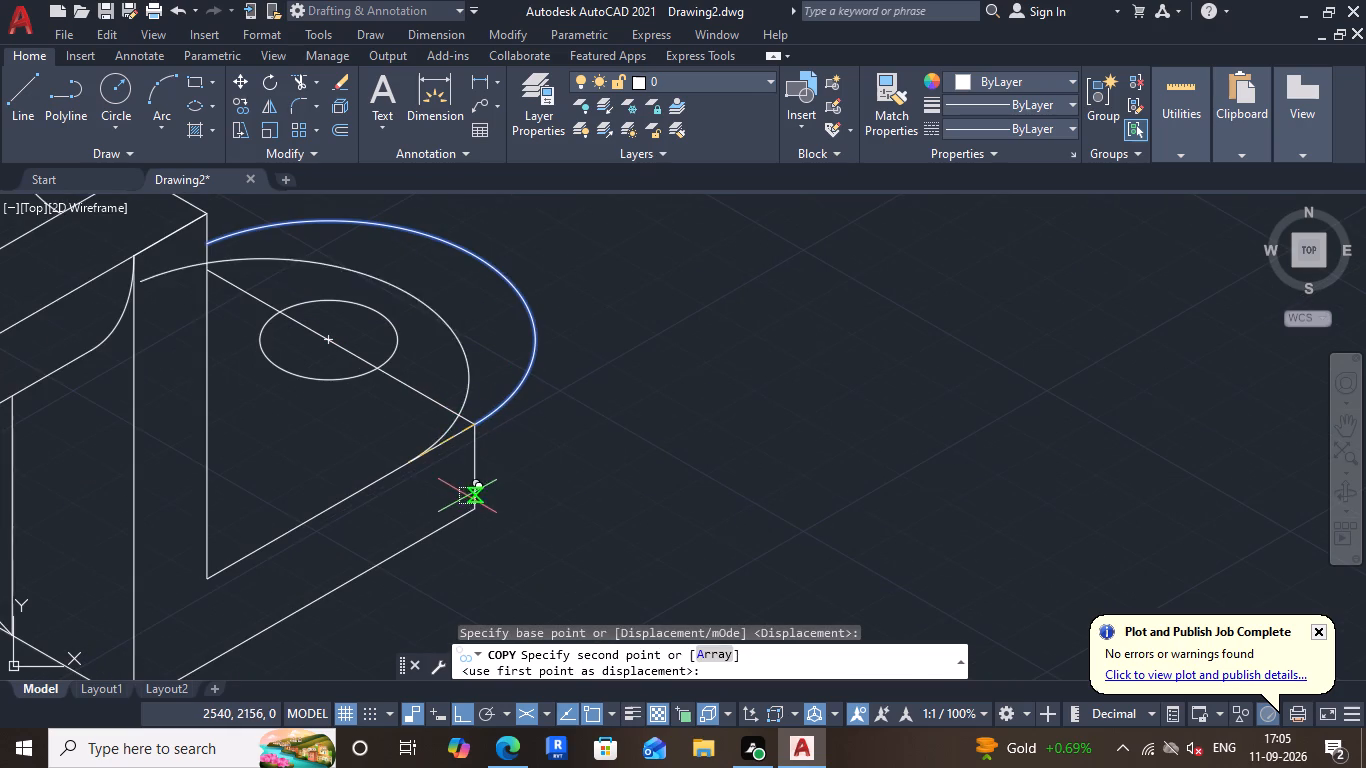
key("F5")
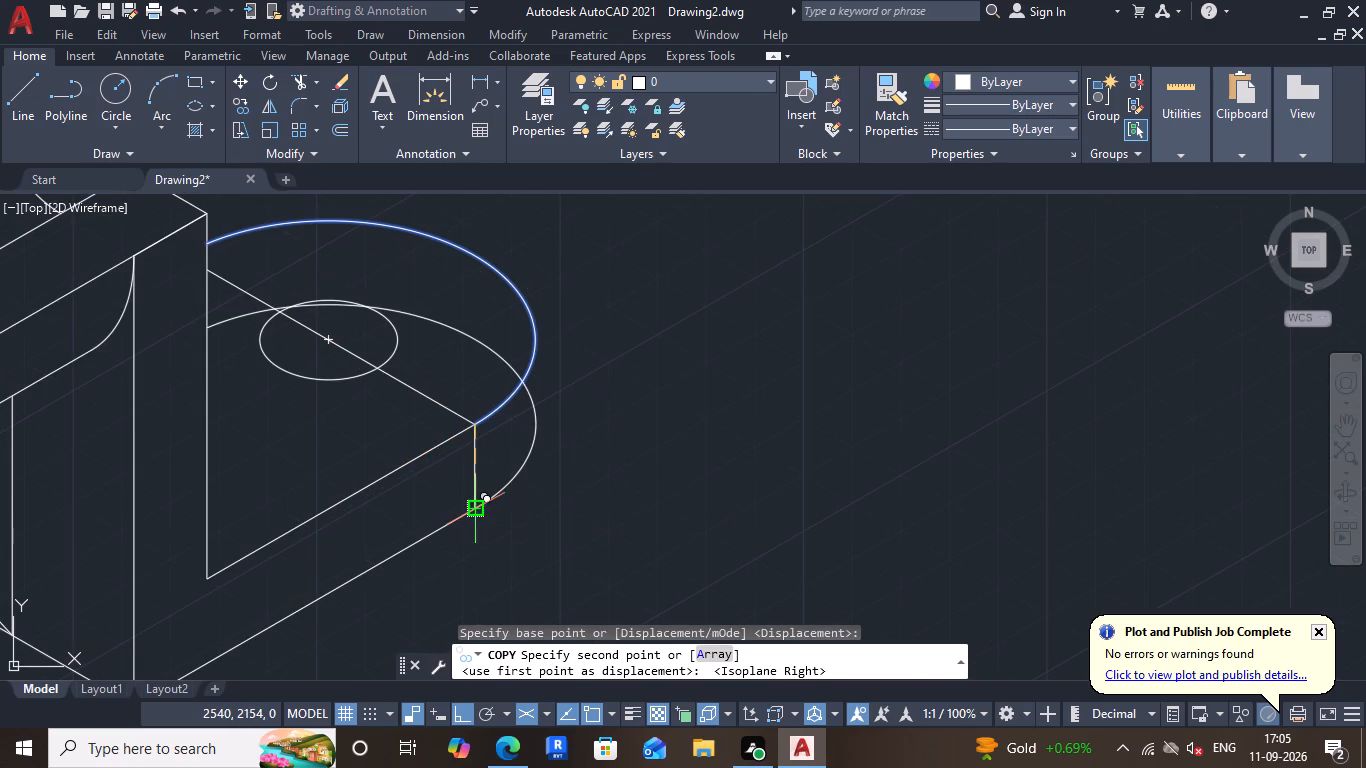
left_click(476, 510)
key("Escape")
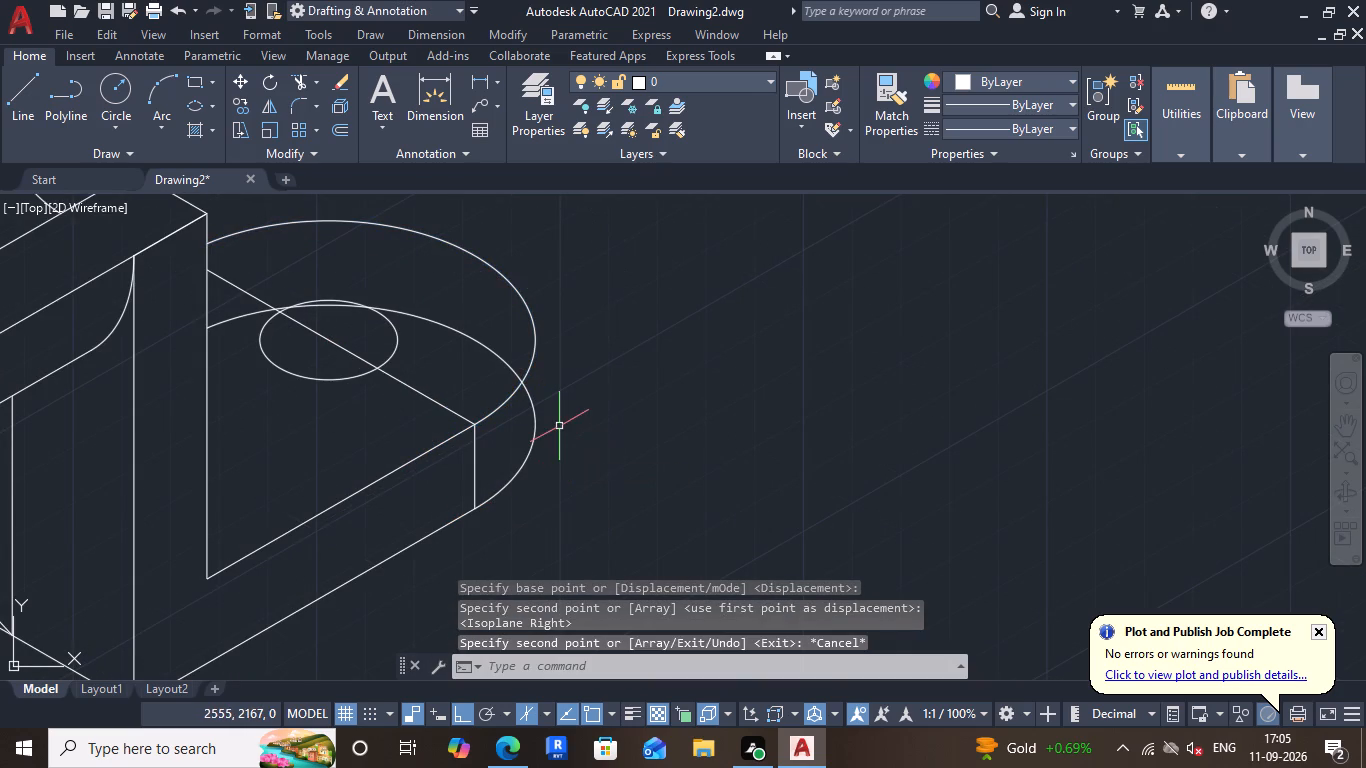
Draw a vertical line joining the outermost quadrants of the upper and lower base arcs.
left_click(35, 100)
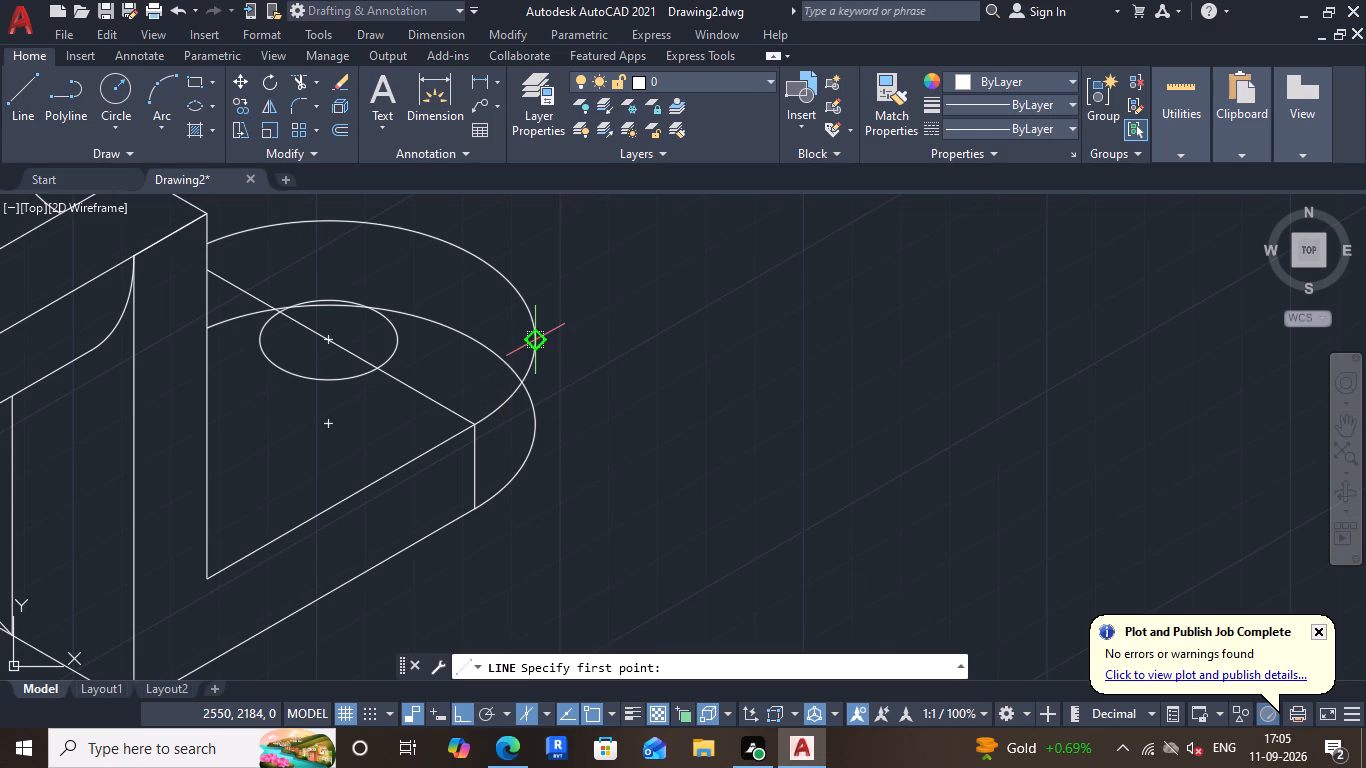
left_click(529, 337)
left_click(533, 420)
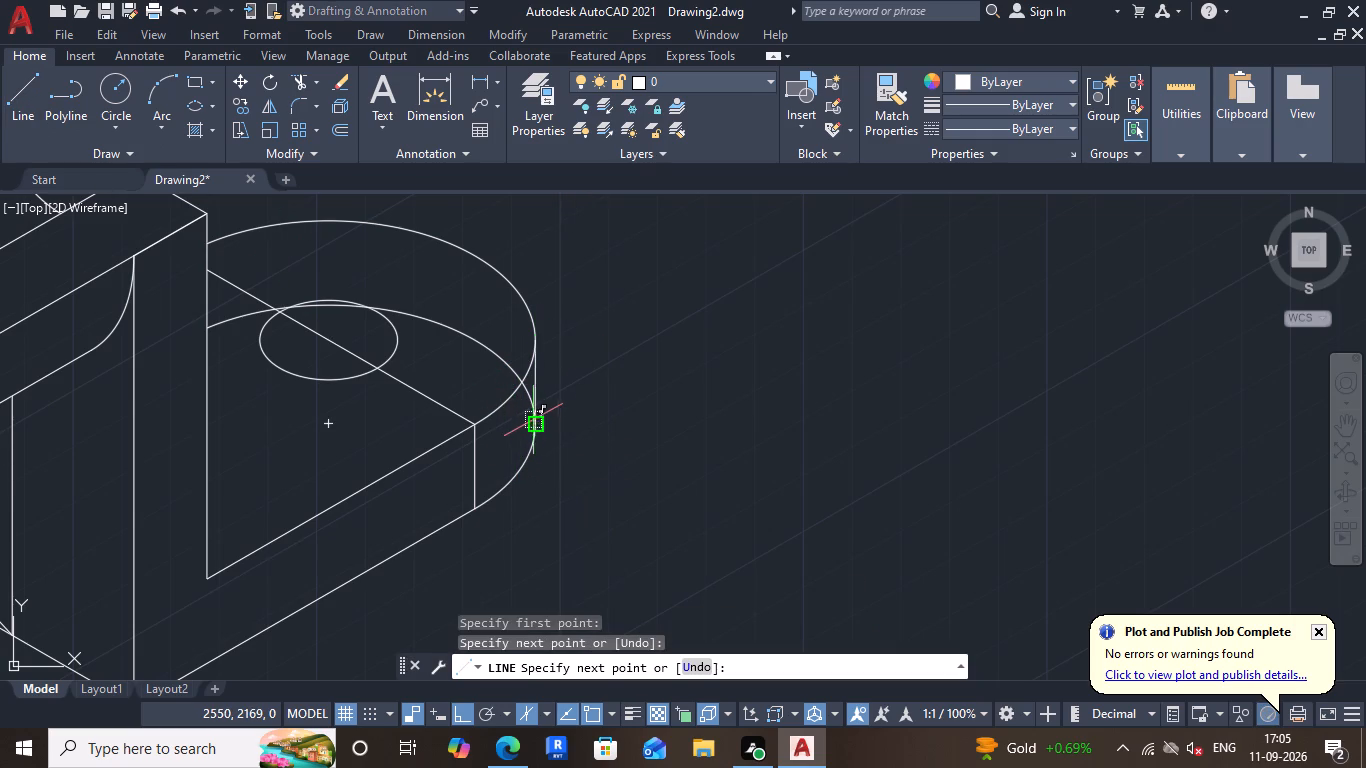
key("Escape")
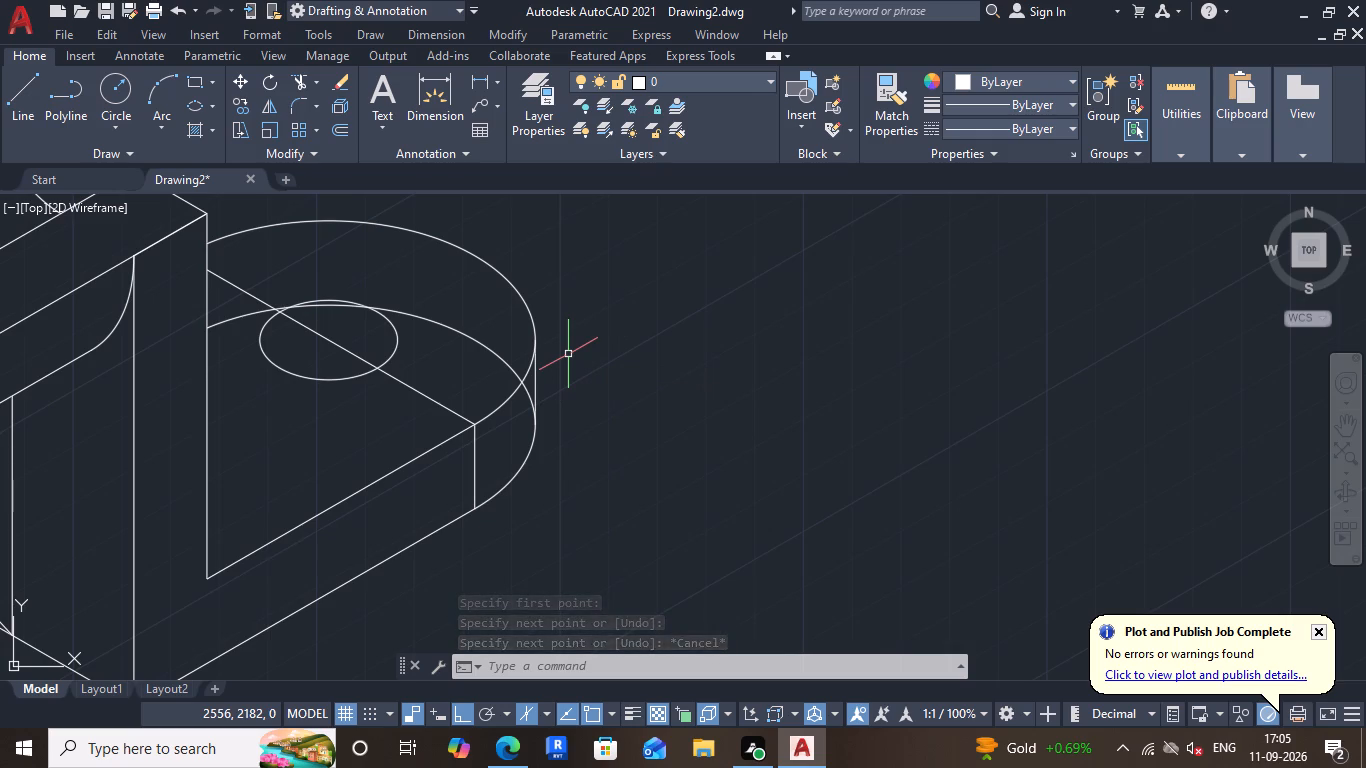
Trim the copied lower arc back to its outer portion between the vertical tangent line and the base's lower corner.
left_click(307, 77)
left_click(424, 323)
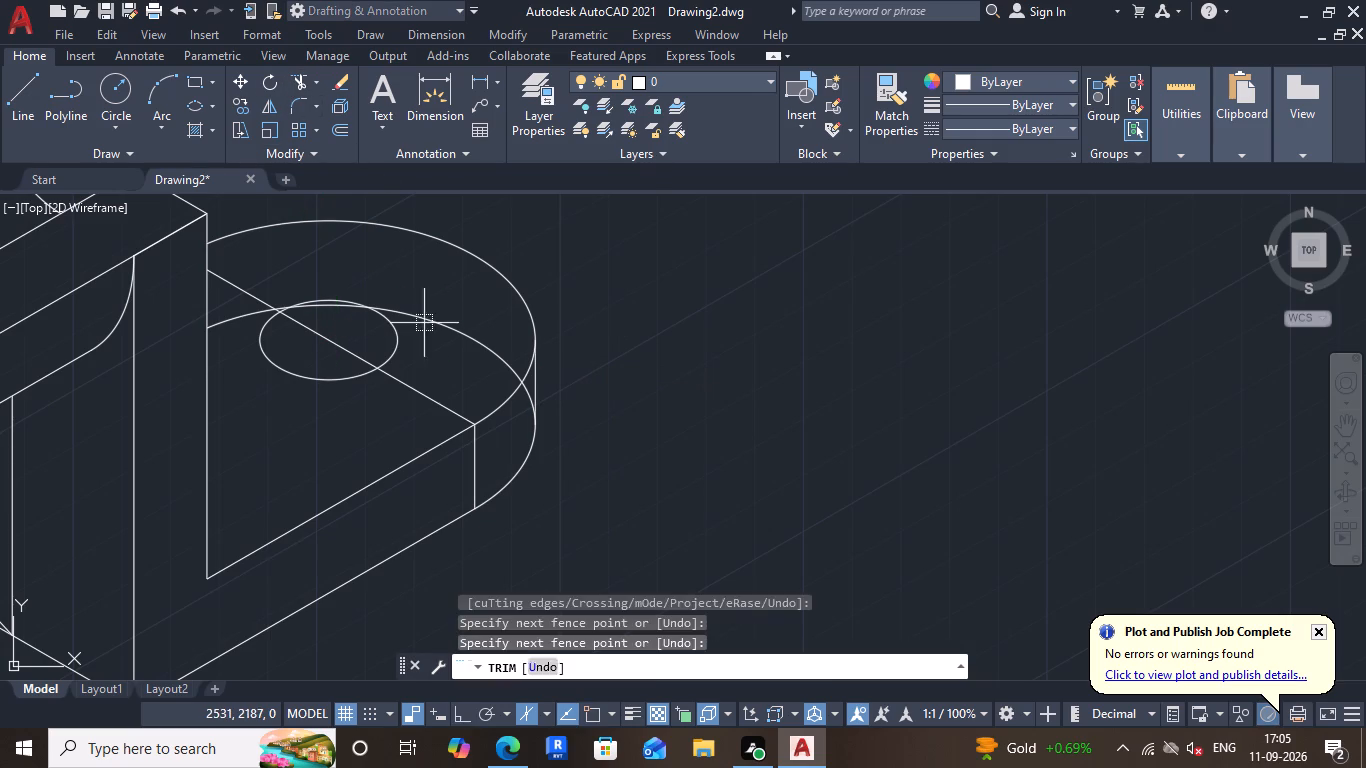
left_click(436, 312)
scroll(539, 403, "up", 3)
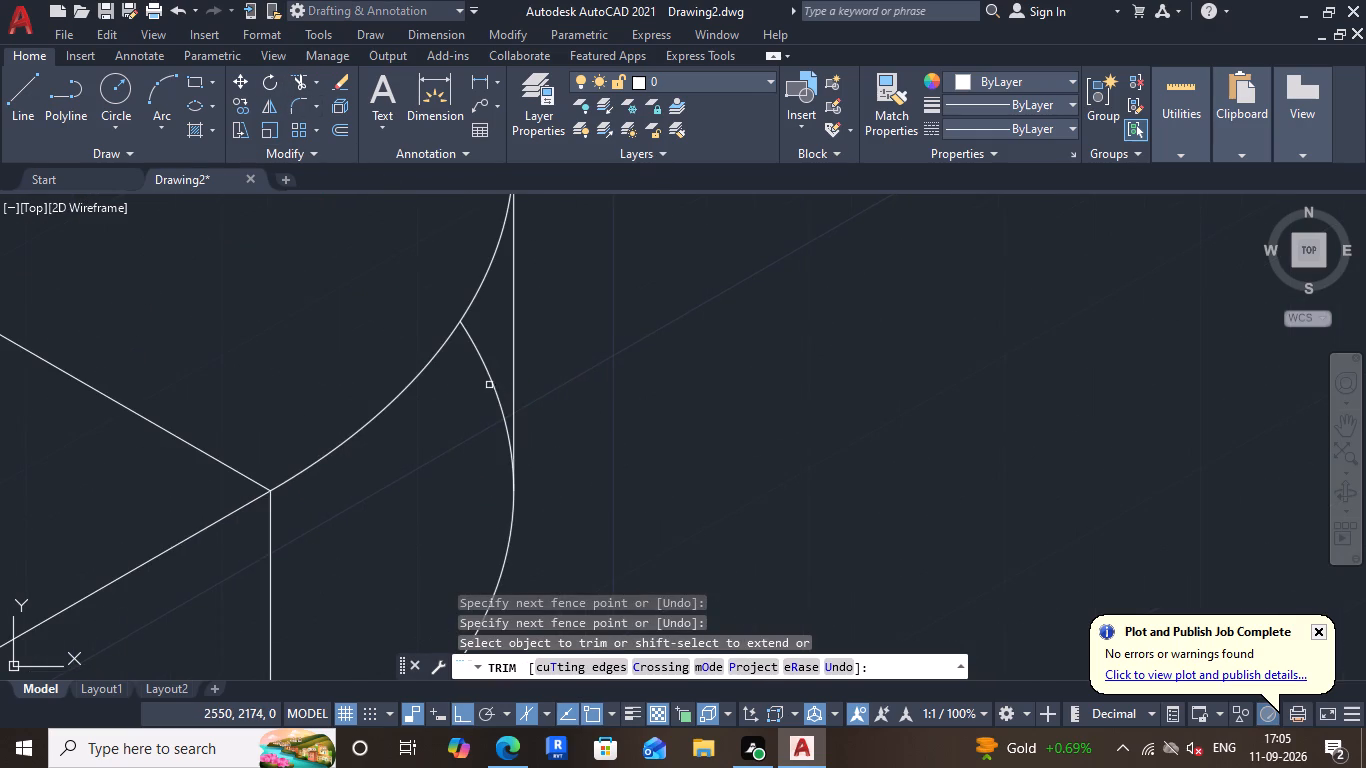
left_click(489, 380)
scroll(513, 415, "down", 3)
middle_click_drag(420, 384, 499, 399)
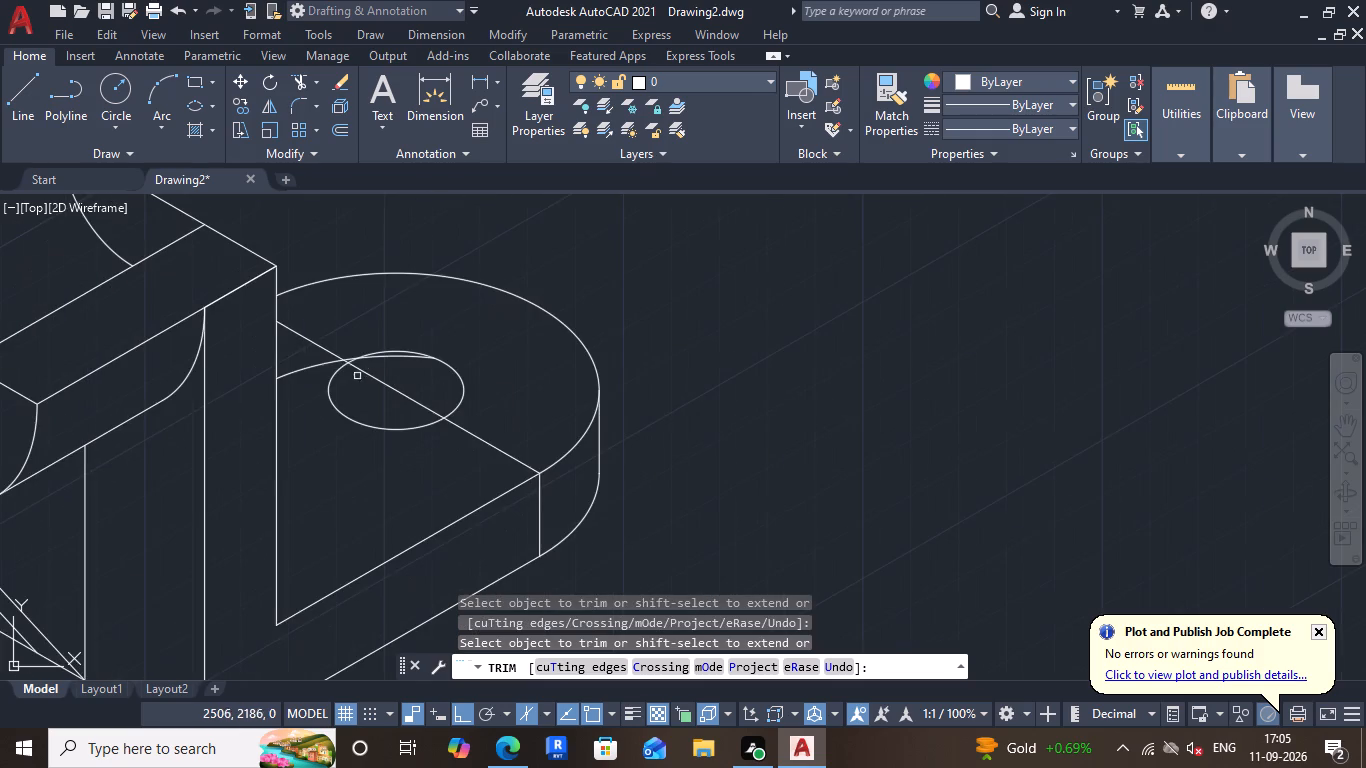
scroll(365, 357, "up", 3)
left_click(386, 356)
left_click(297, 364)
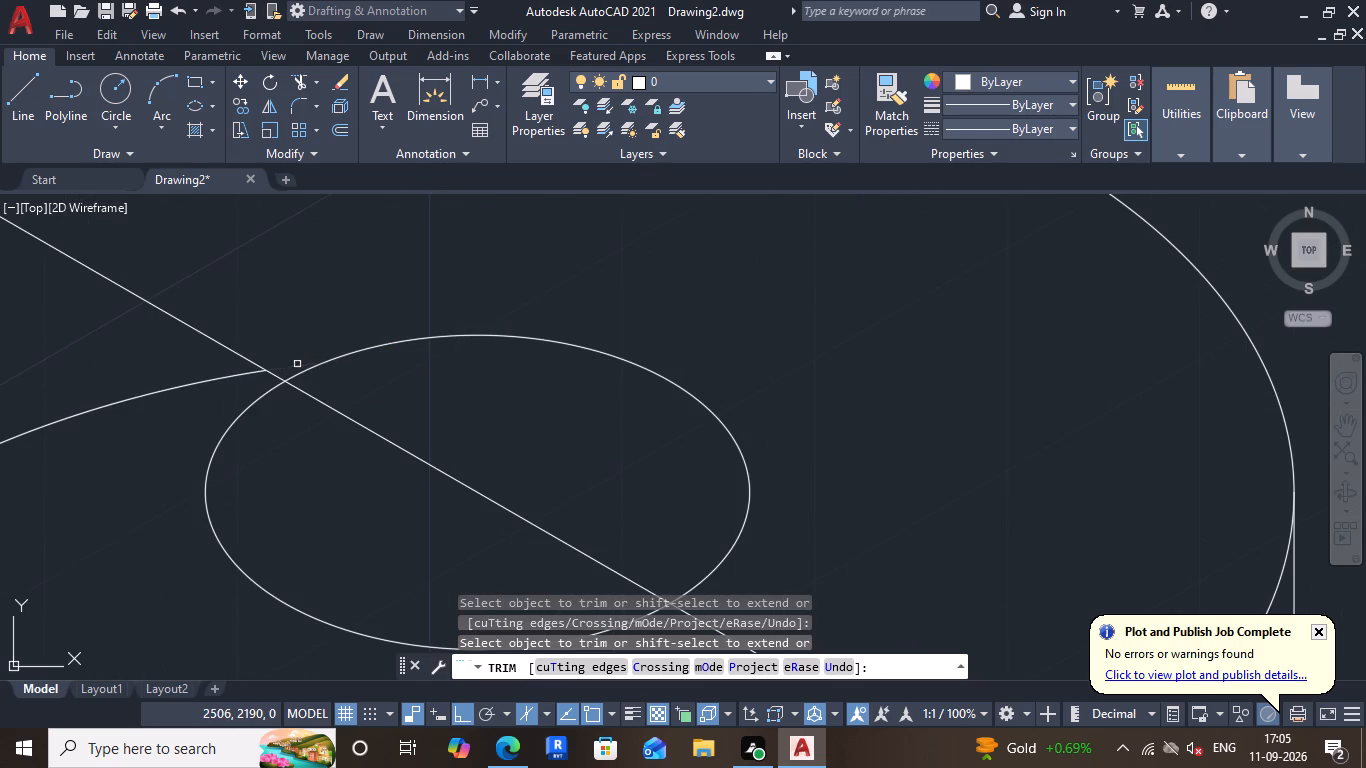
left_click(162, 389)
scroll(167, 392, "down", 2)
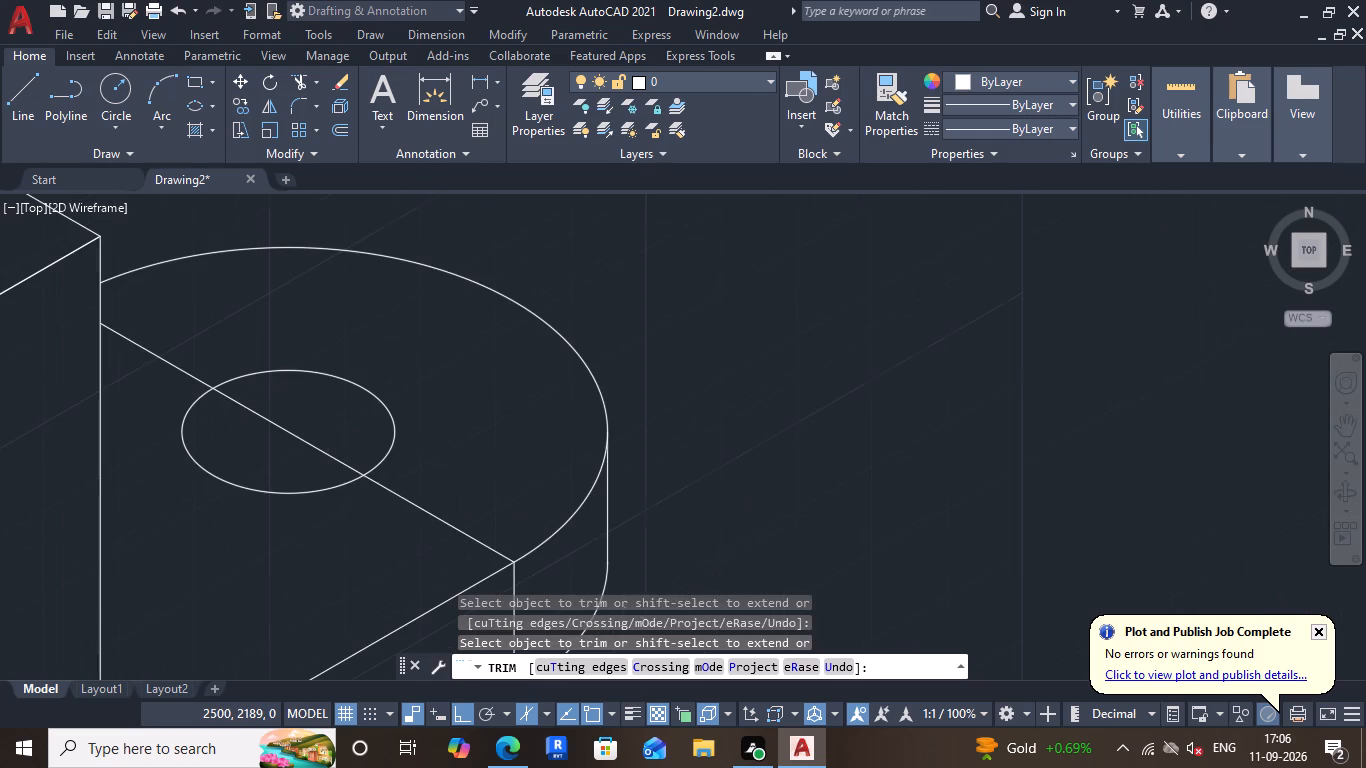
middle_click_drag(172, 402, 293, 384)
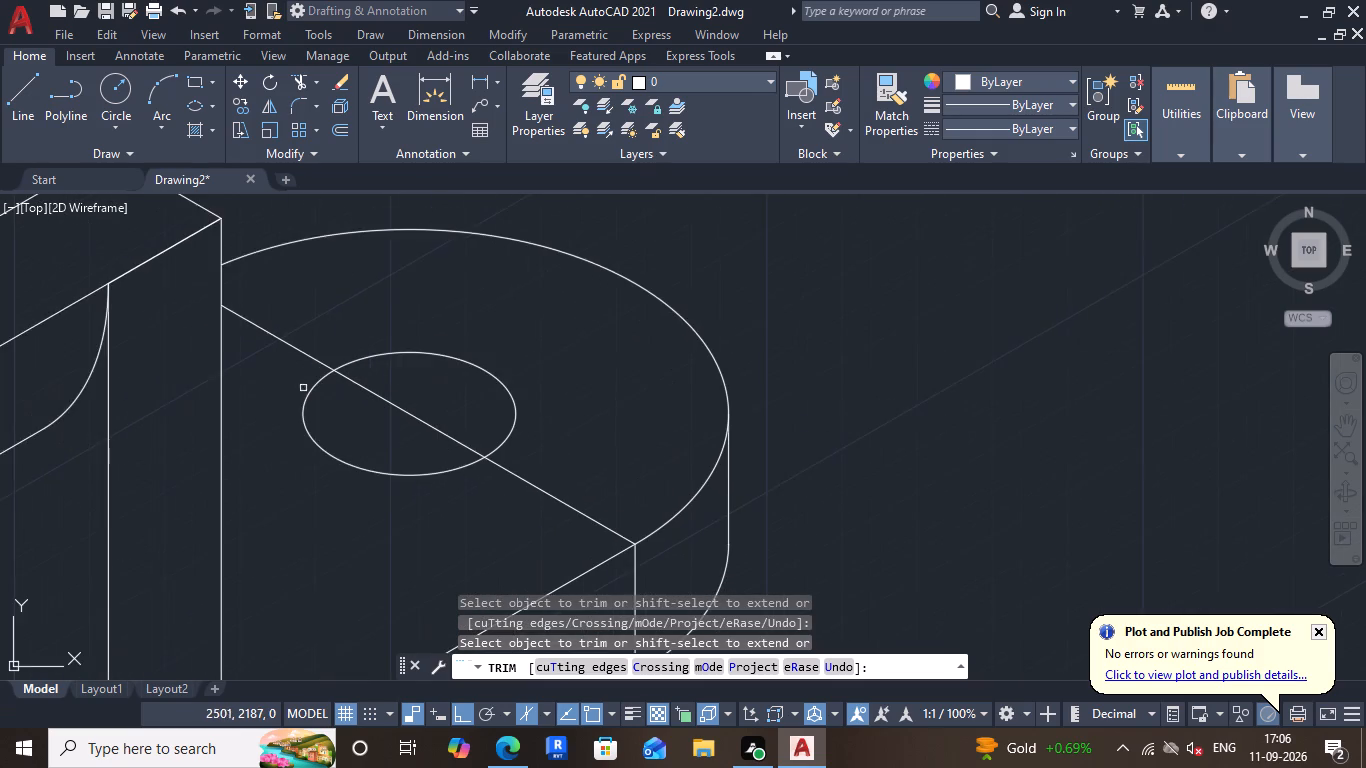
scroll(377, 419, "down", 2)
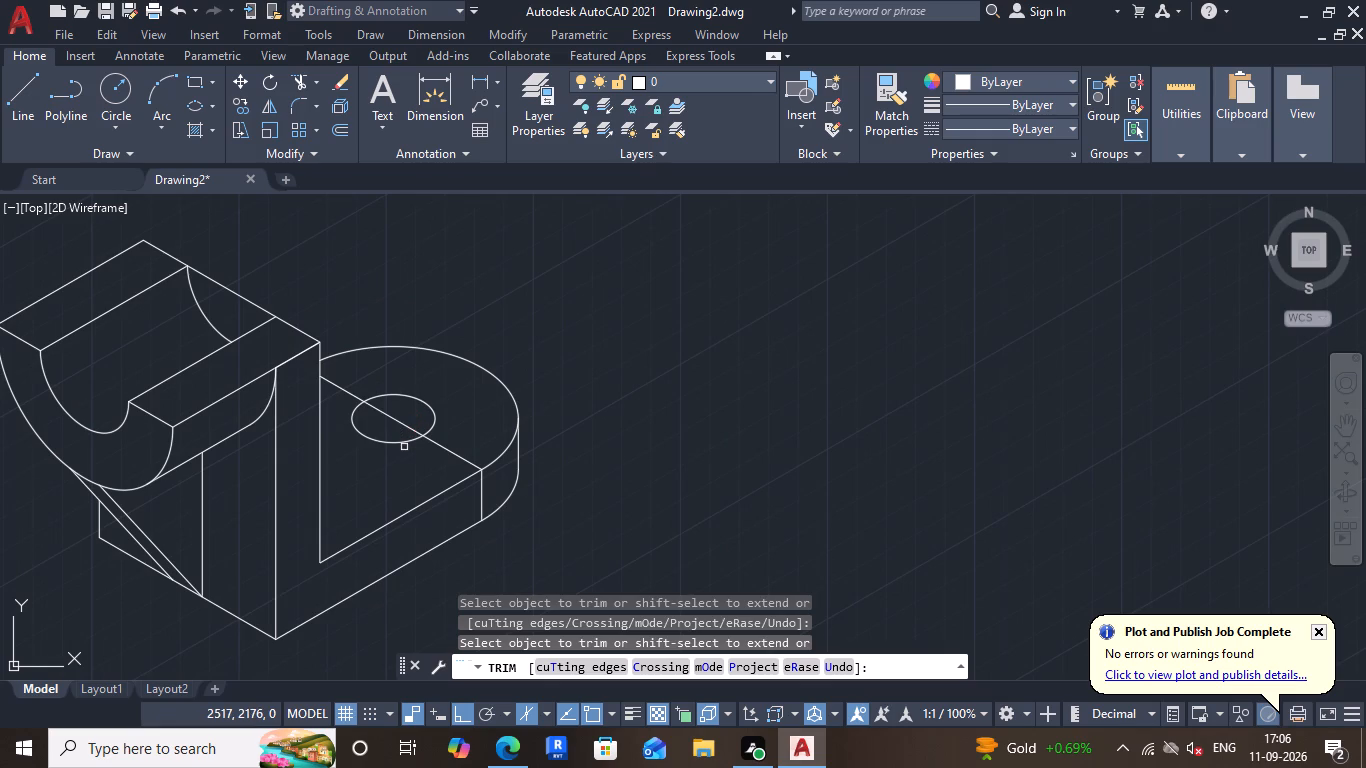
middle_click_drag(404, 447, 500, 420)
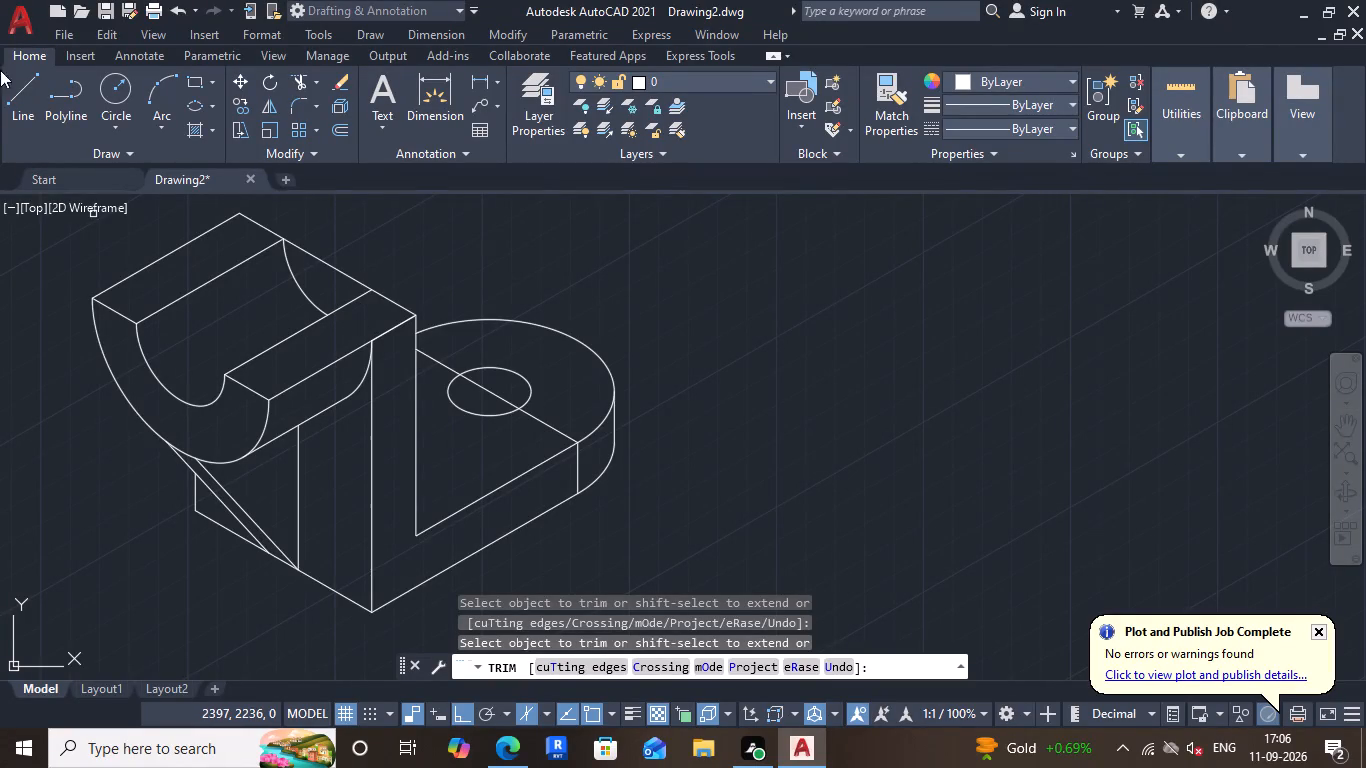
Draw two parallel 30° lines, about 64 mm and 58 mm long, from the hole's intersections with the 150° line past the outer arc.
left_click(37, 86)
left_click(462, 379)
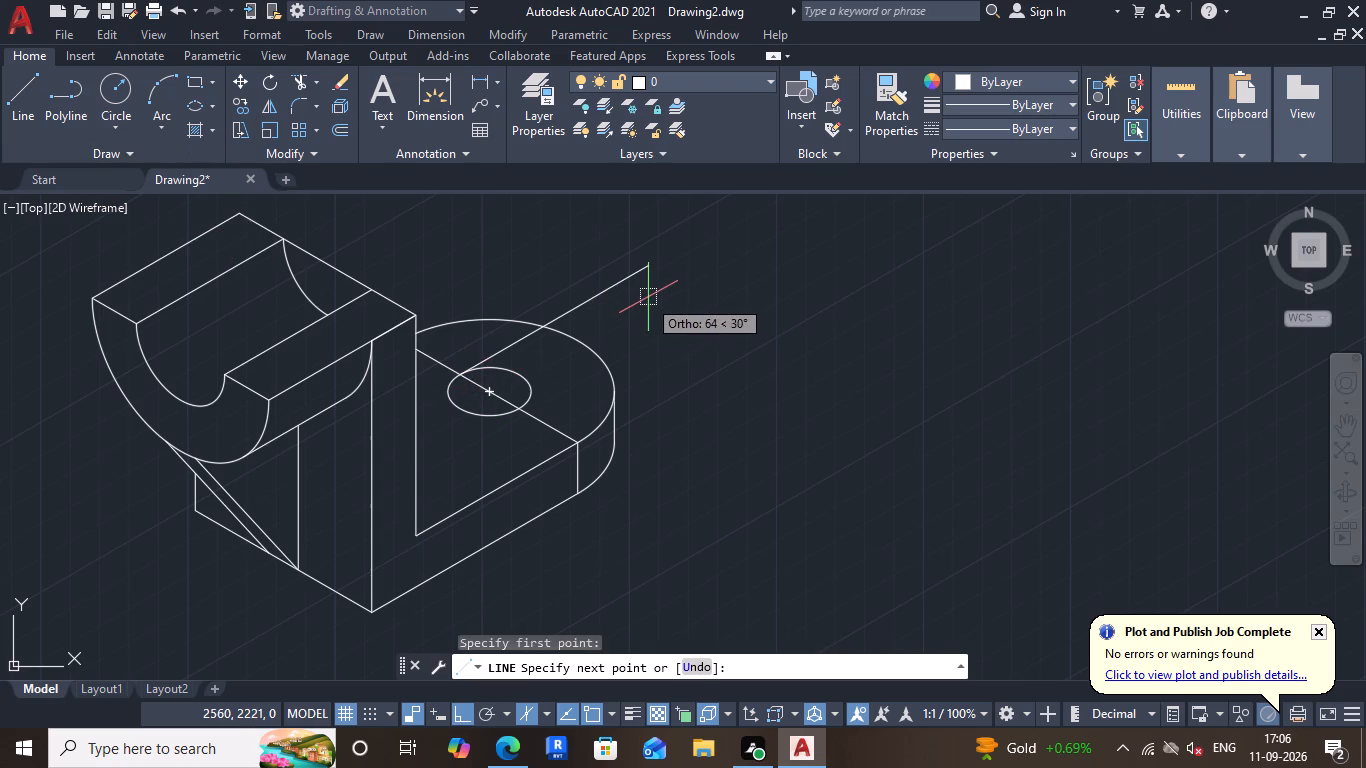
left_click(648, 297)
key("Escape")
left_click(620, 326)
left_click(568, 276)
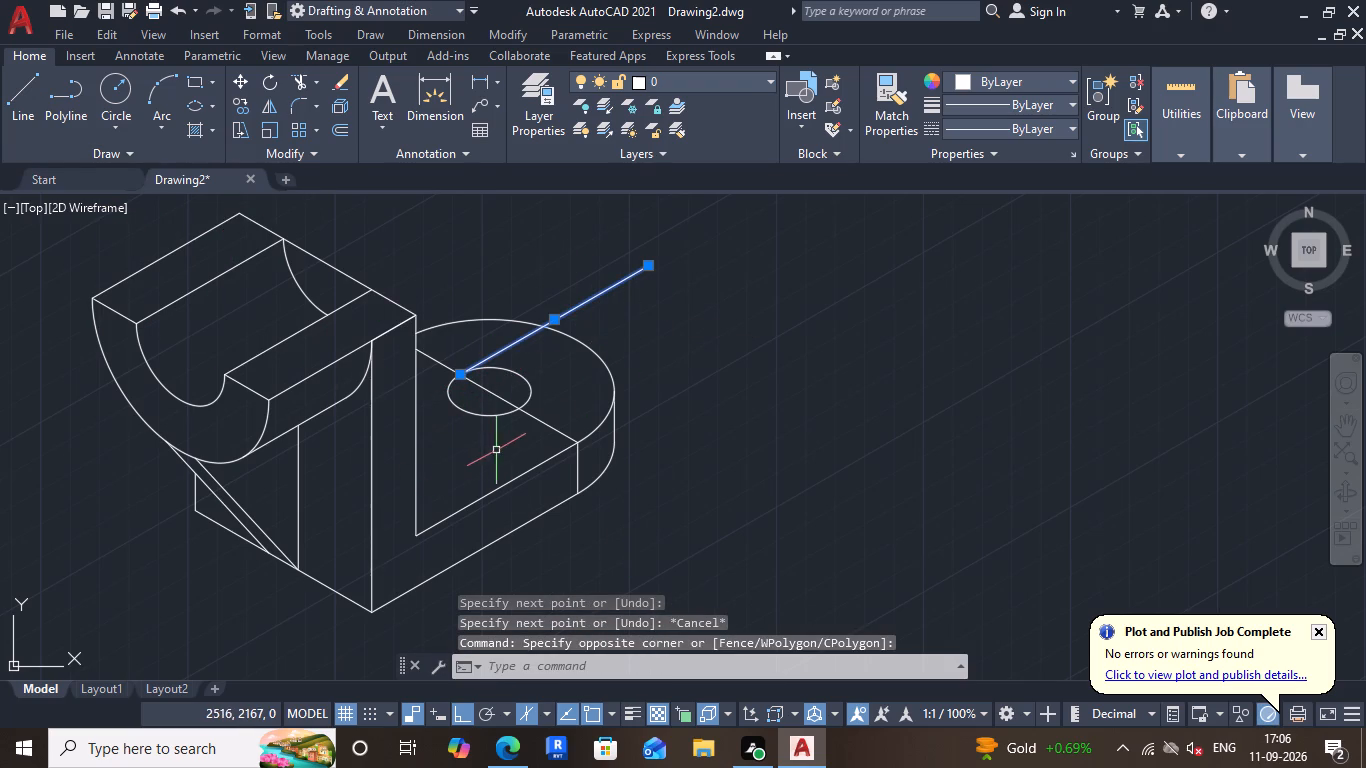
left_click(29, 92)
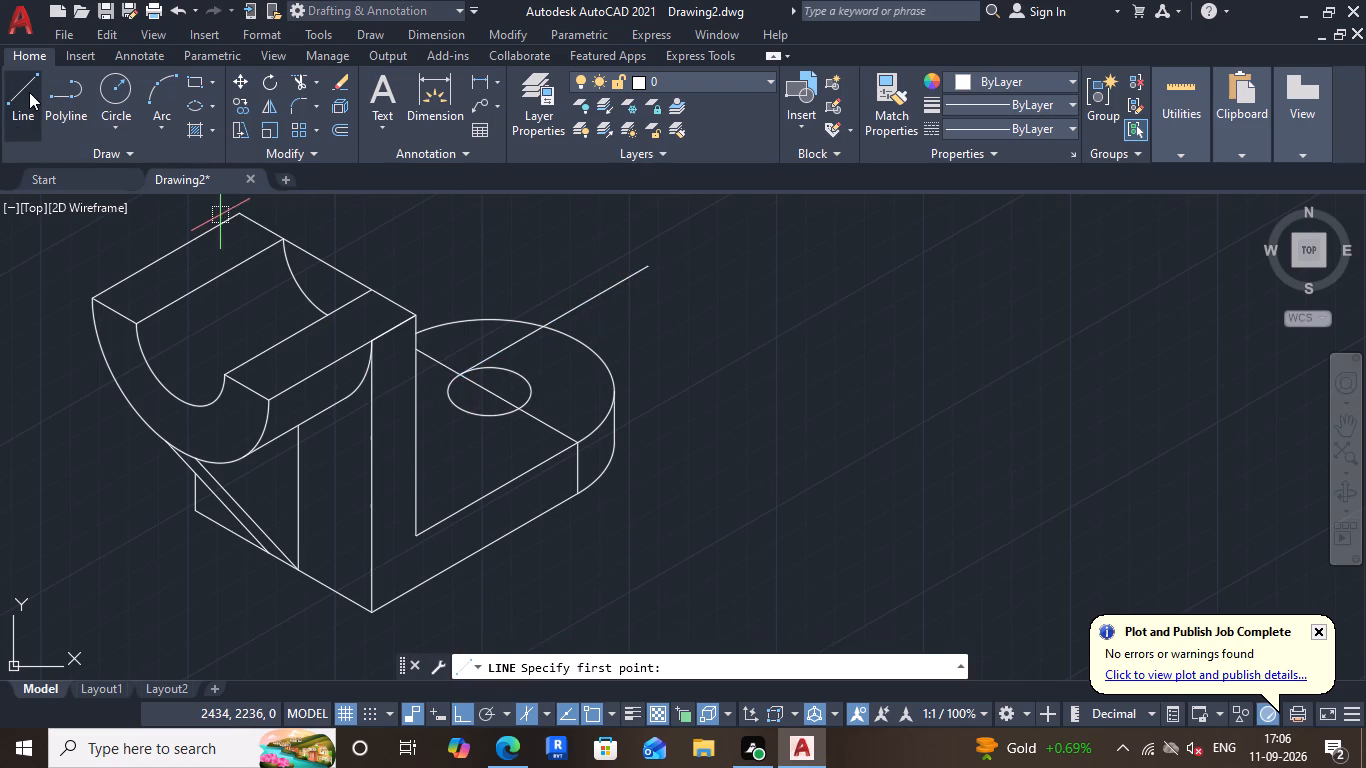
left_click(517, 407)
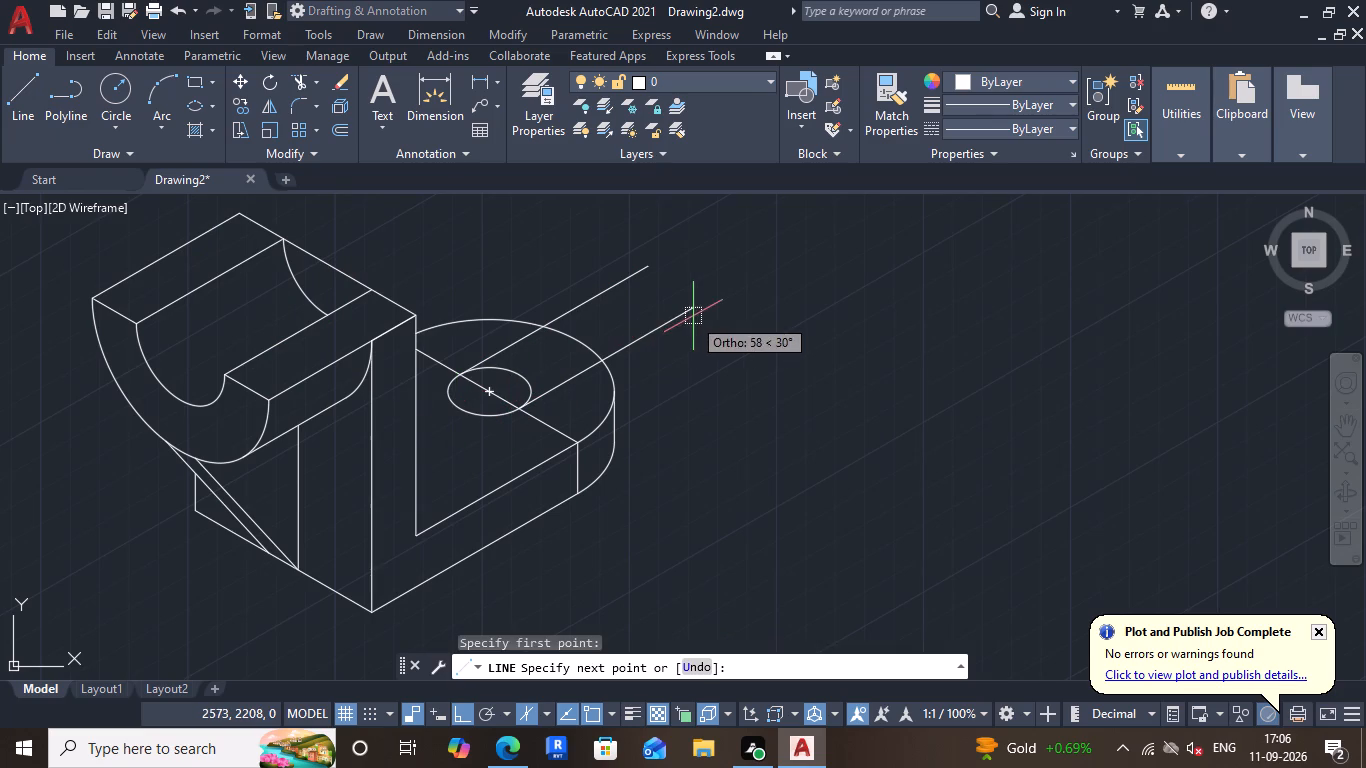
left_click(693, 315)
key("Escape")
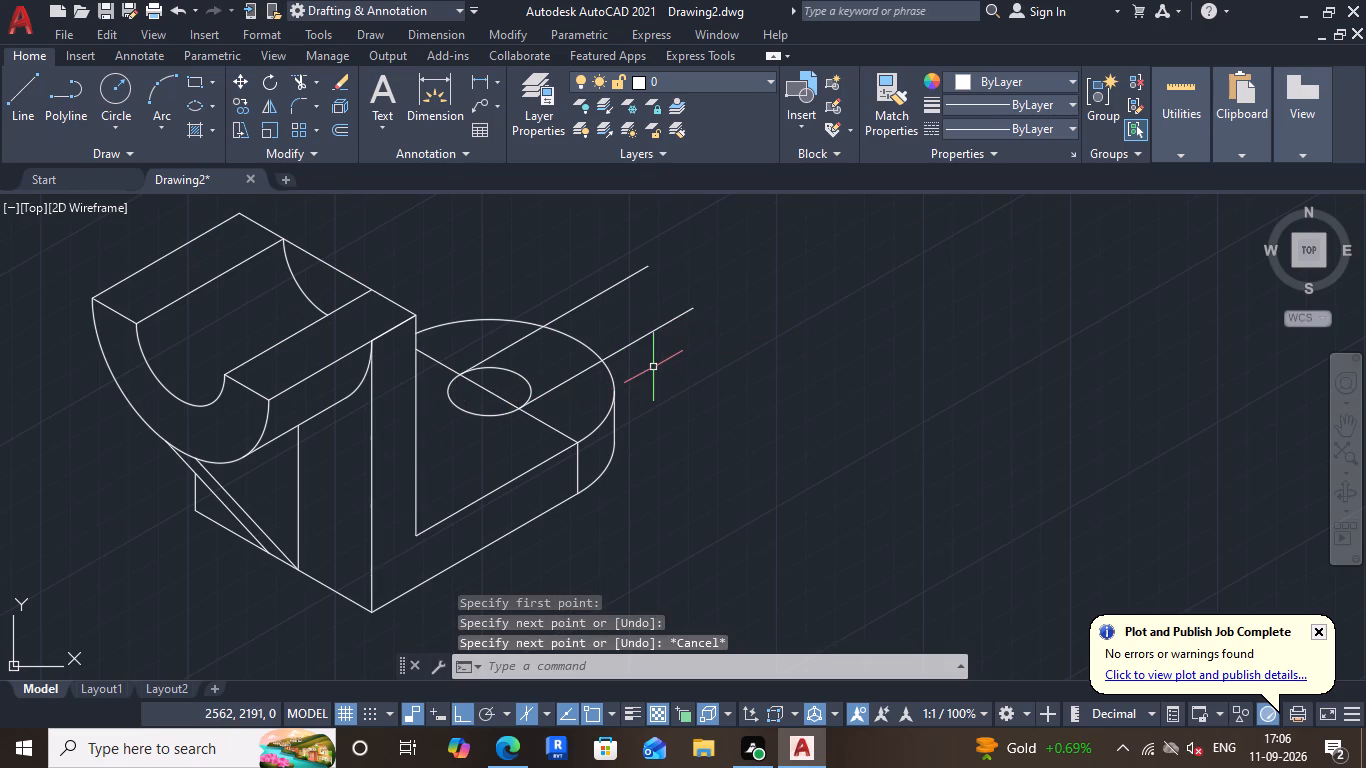
Trim the outer arc between the two 30° lines, their overhanging ends, and the hole's outer half to form an open slot.
left_click(305, 83)
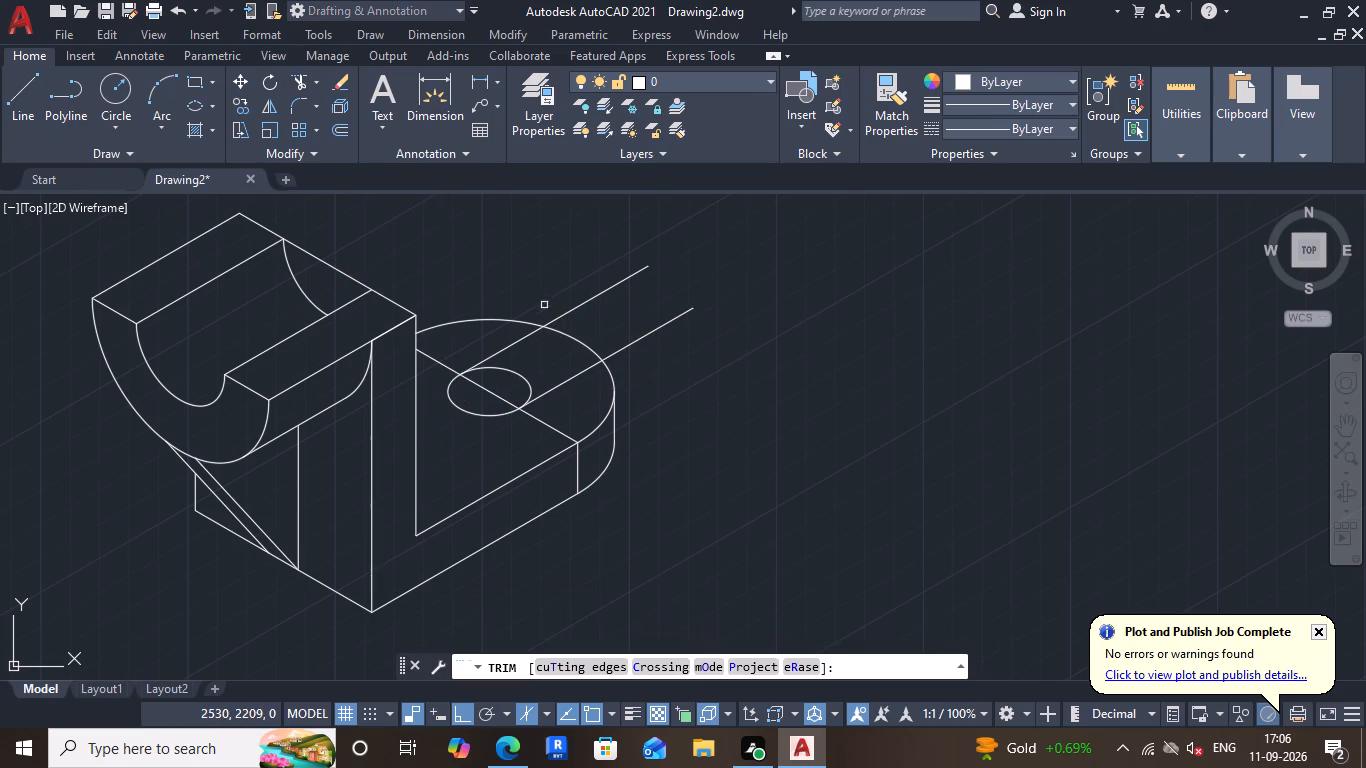
left_click(583, 344)
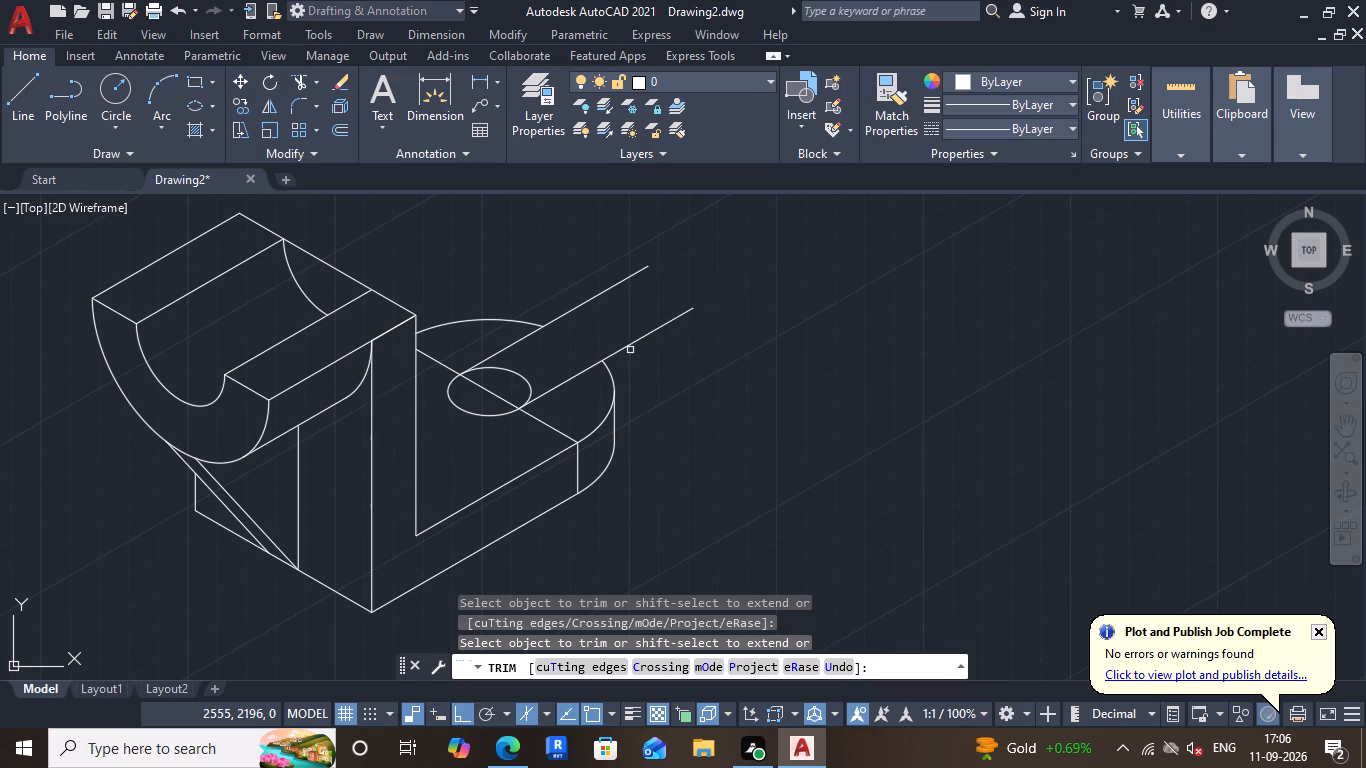
left_click(630, 349)
left_click(595, 292)
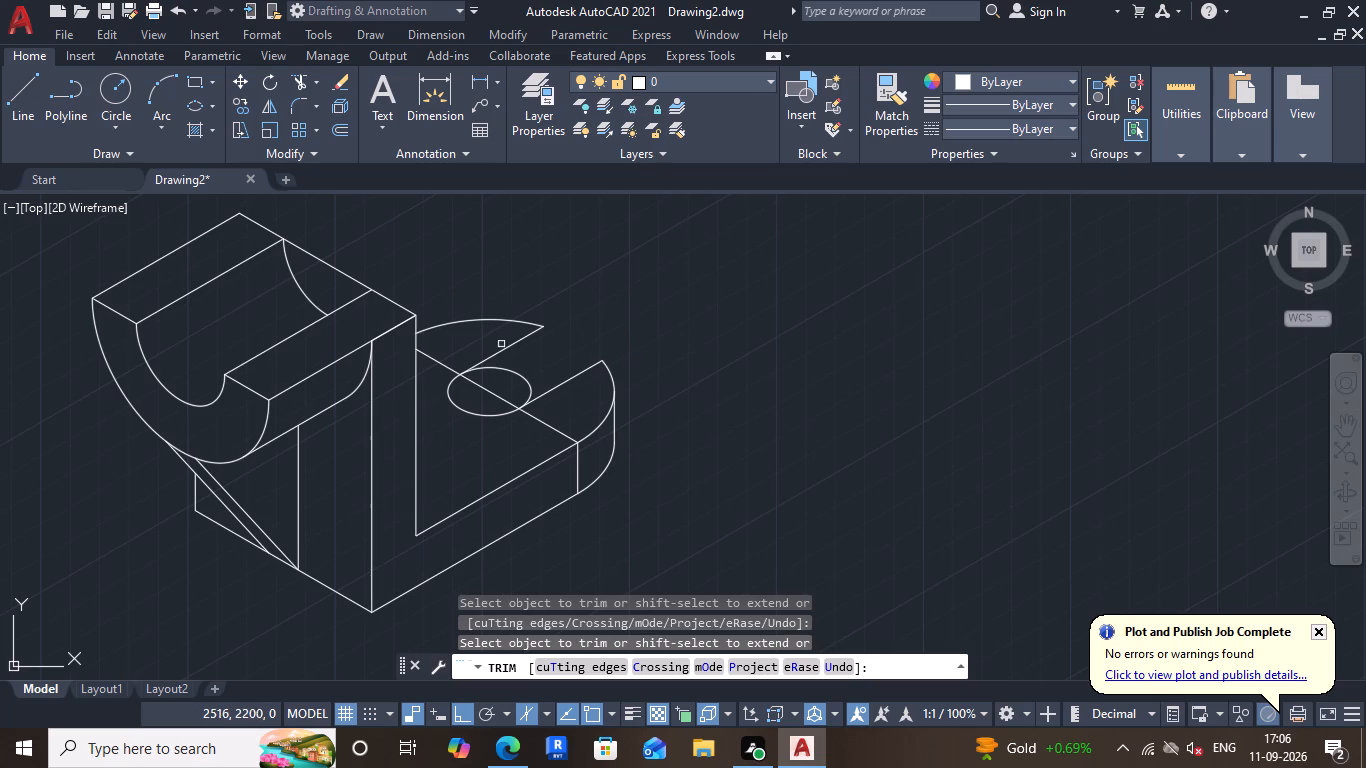
left_click(524, 379)
key("Escape")
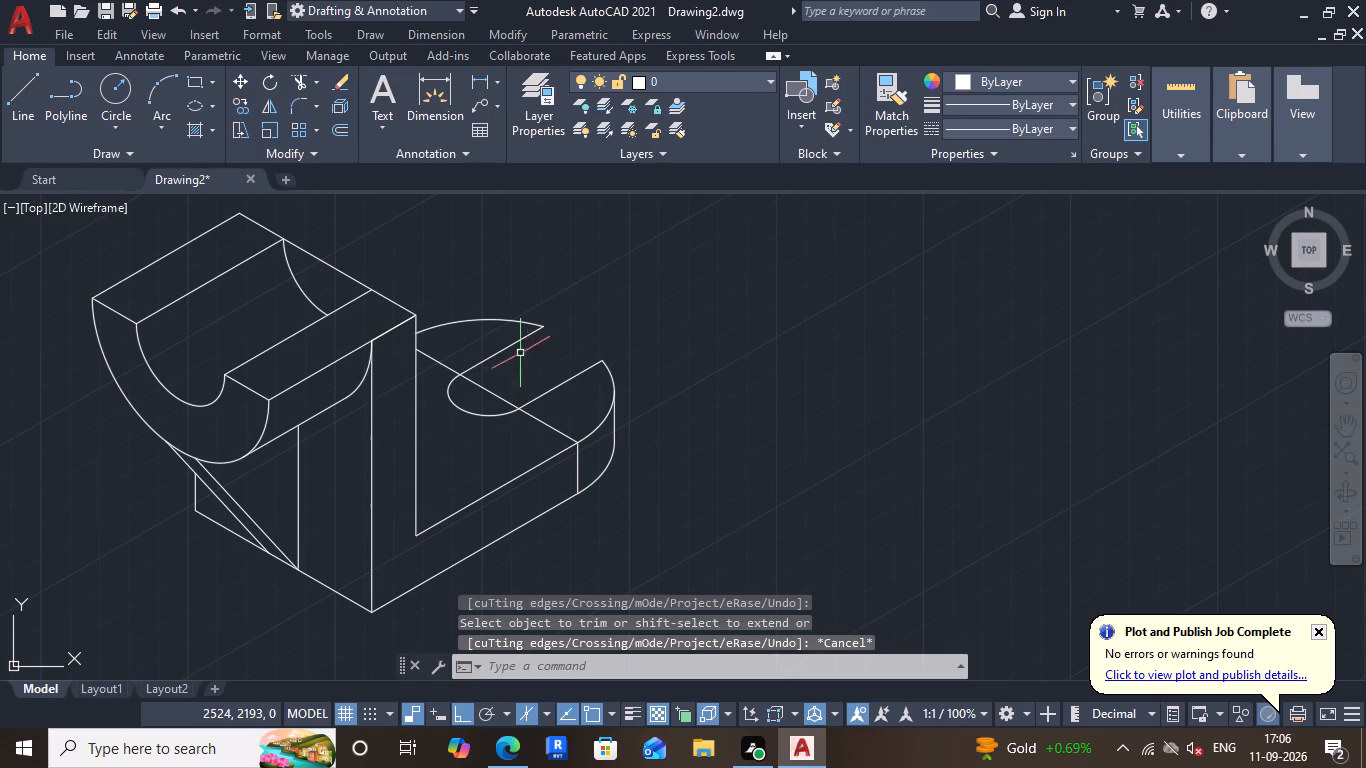
Copy the slot's rear 30° edge 15 mm straight down.
left_click(505, 346)
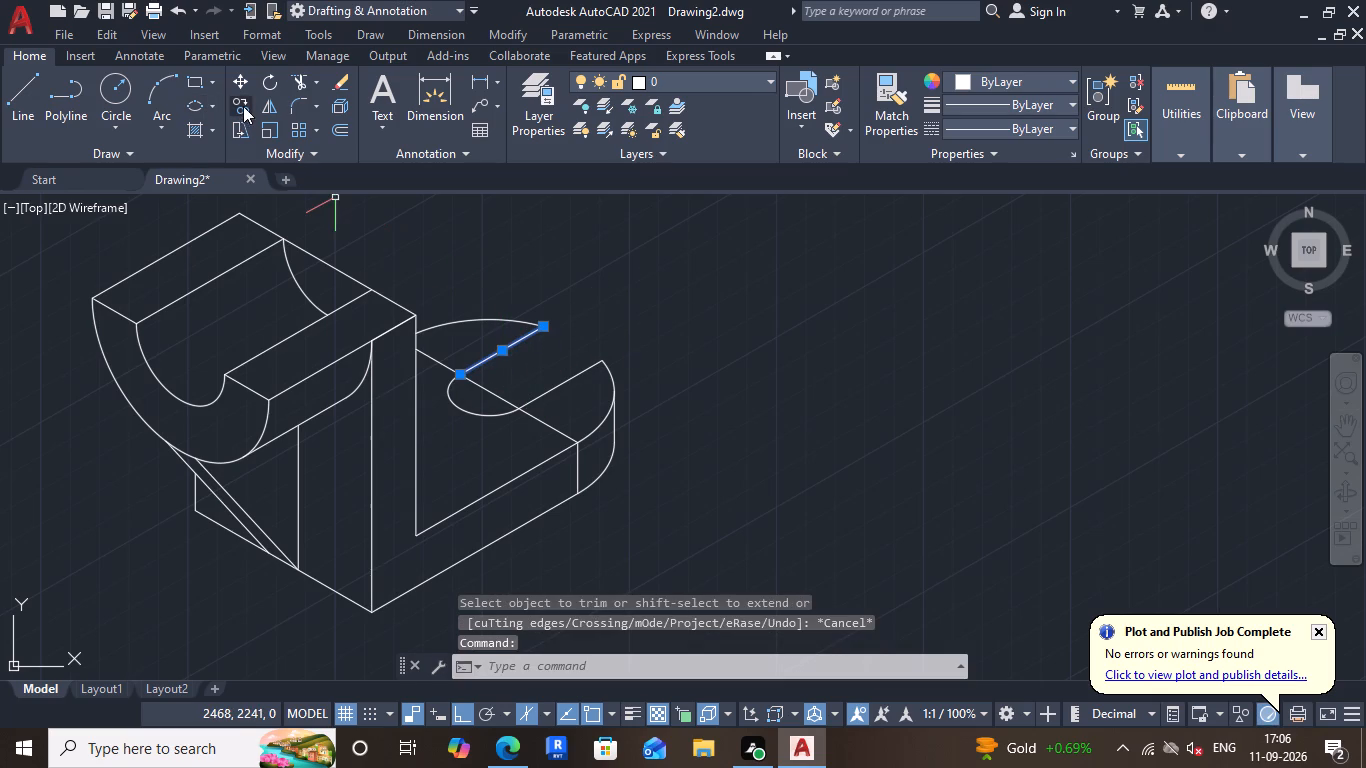
left_click(243, 106)
left_click(453, 372)
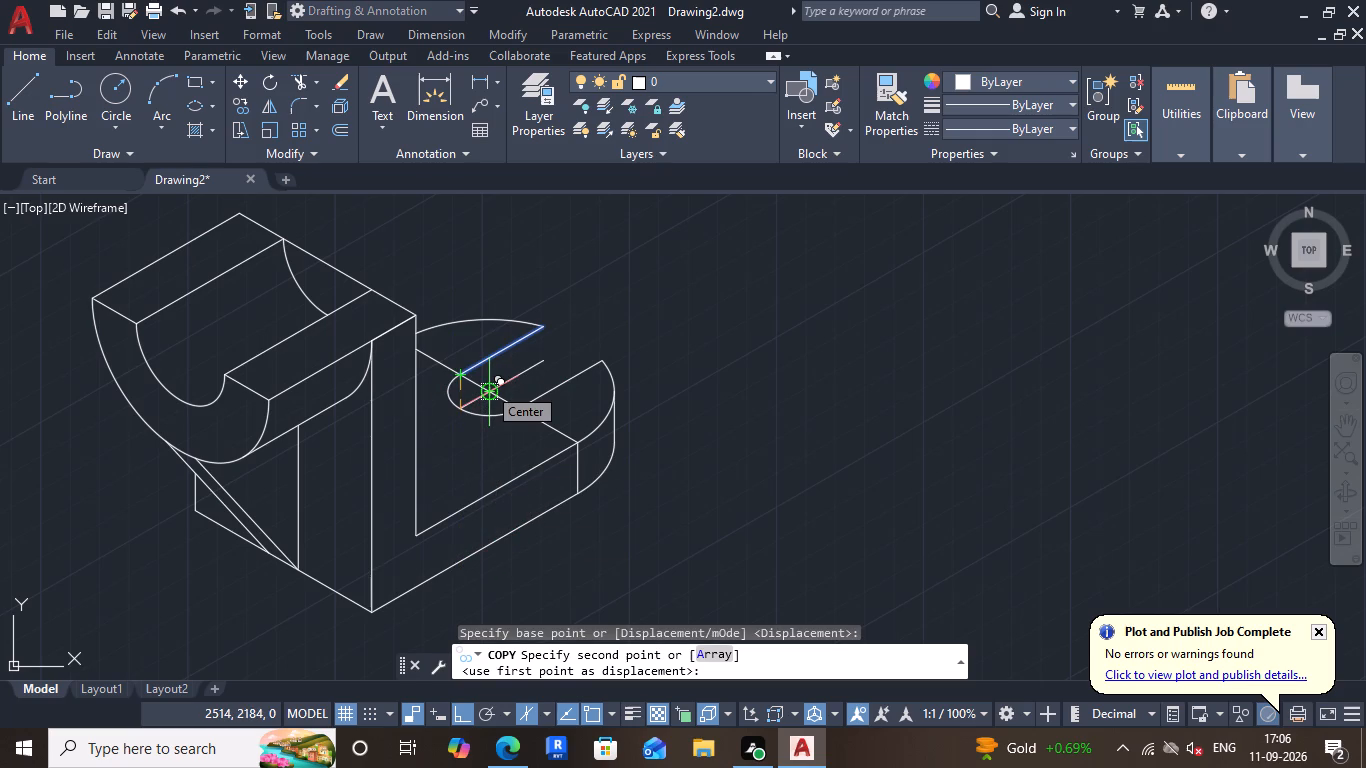
type("15")
key("Return")
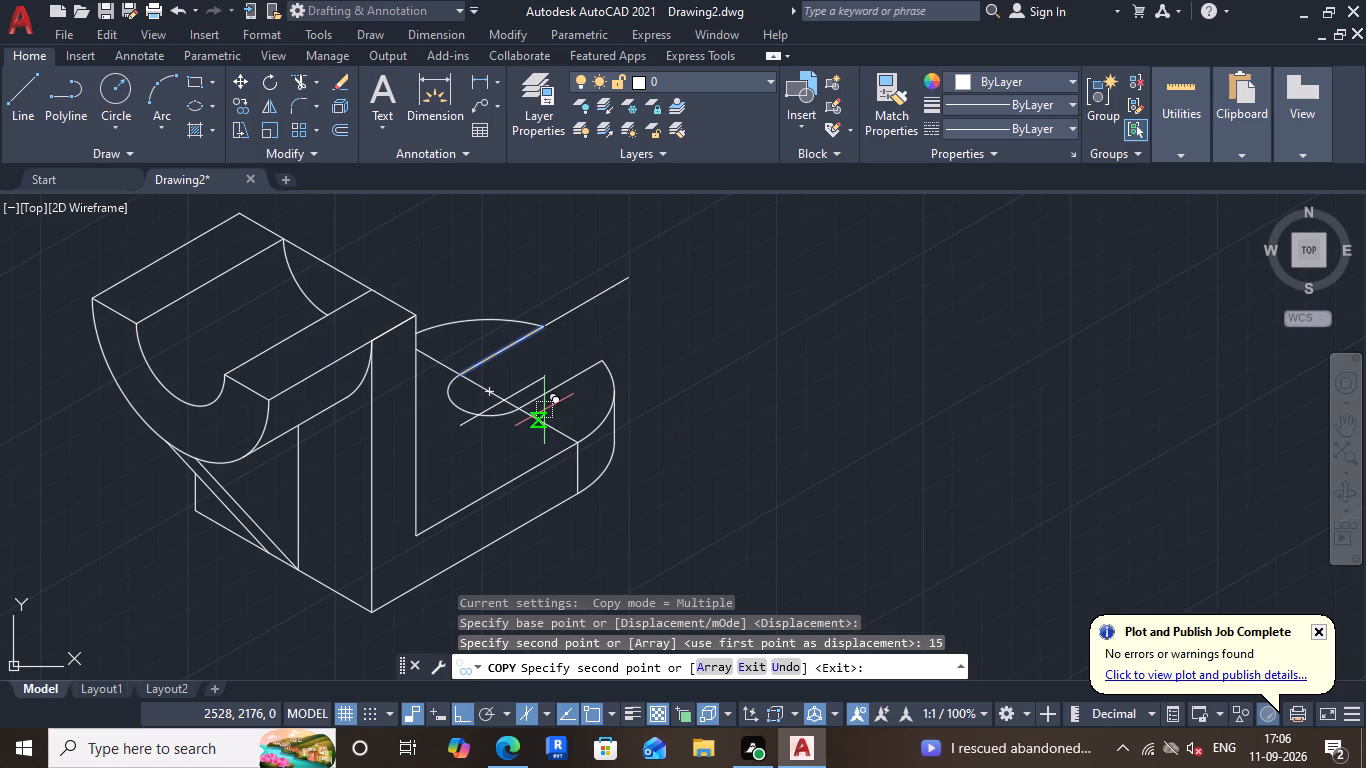
key("Escape")
Draw a vertical line joining the outer ends of the slot's rear edge and its lower copy.
scroll(539, 347, "up", 1)
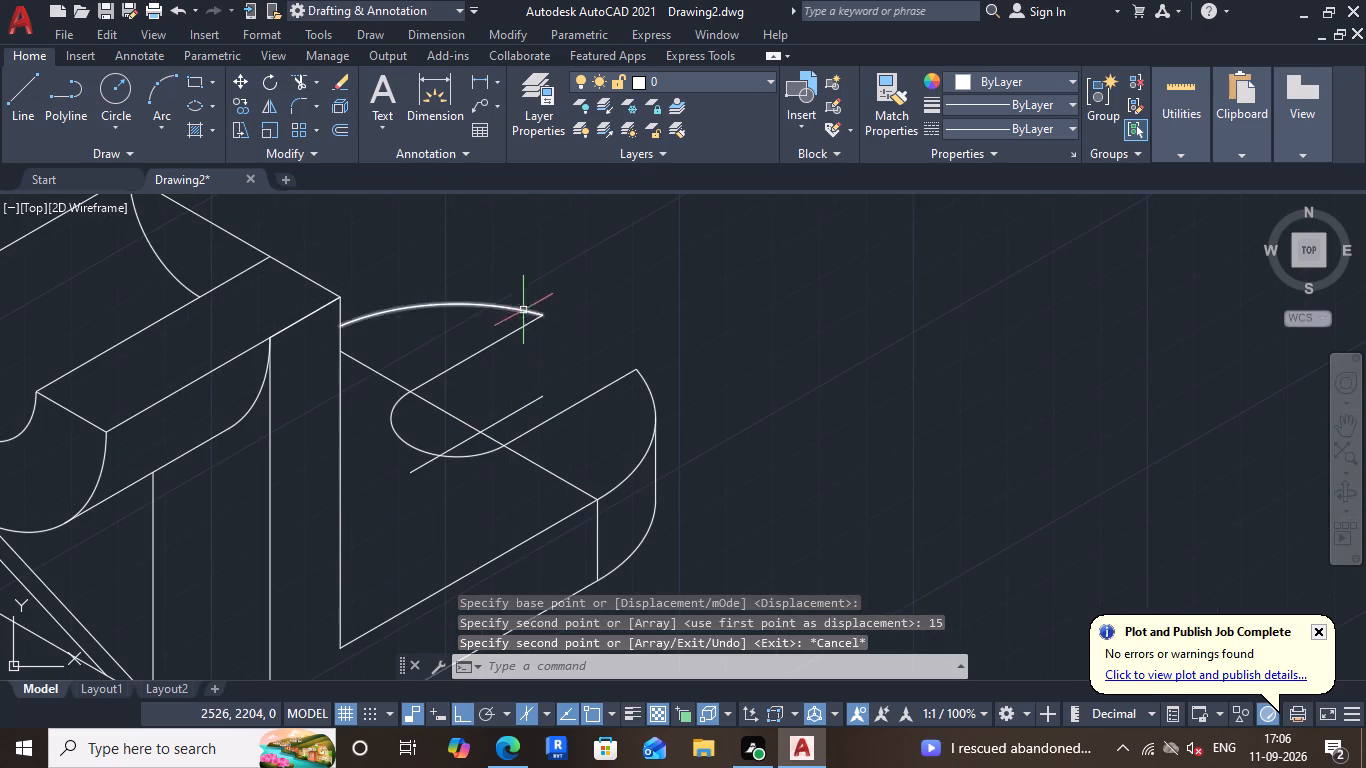
left_click(27, 90)
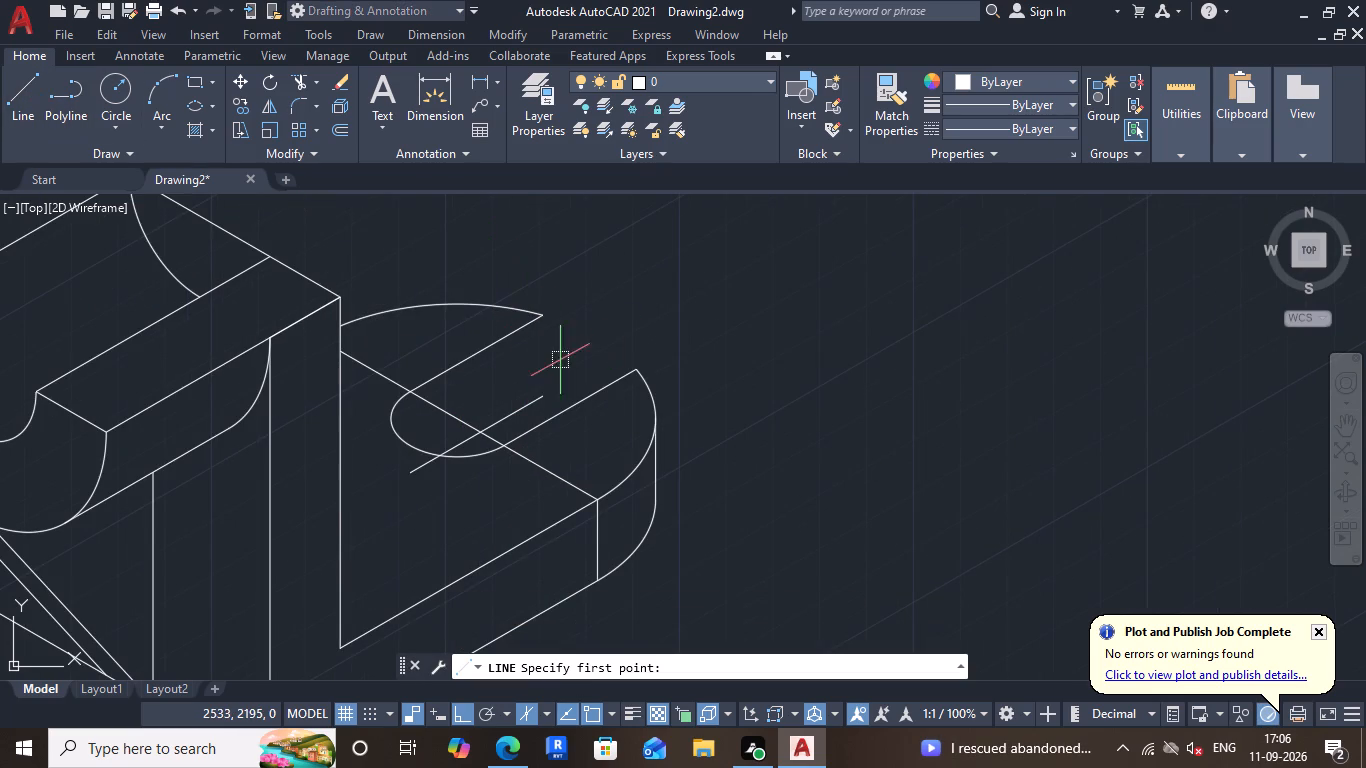
left_click(538, 314)
left_click(541, 392)
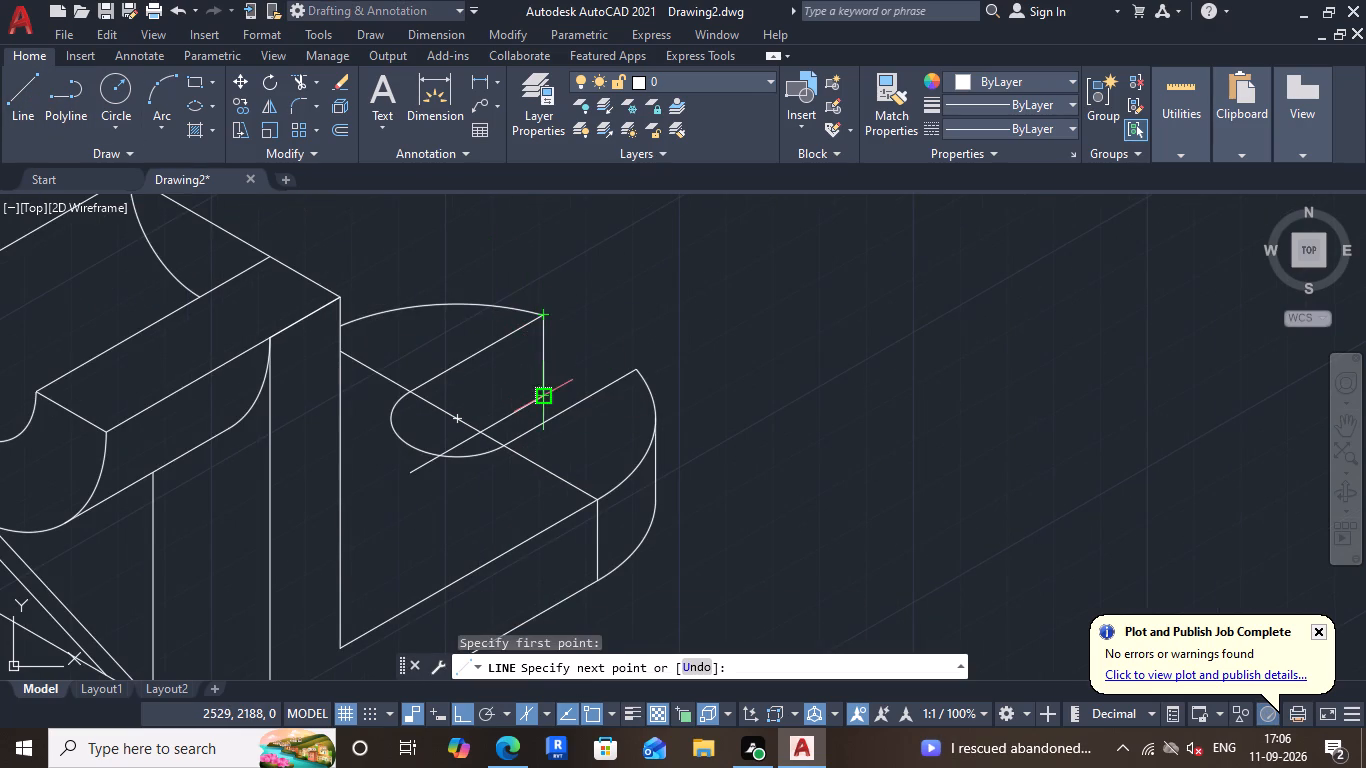
key("Escape")
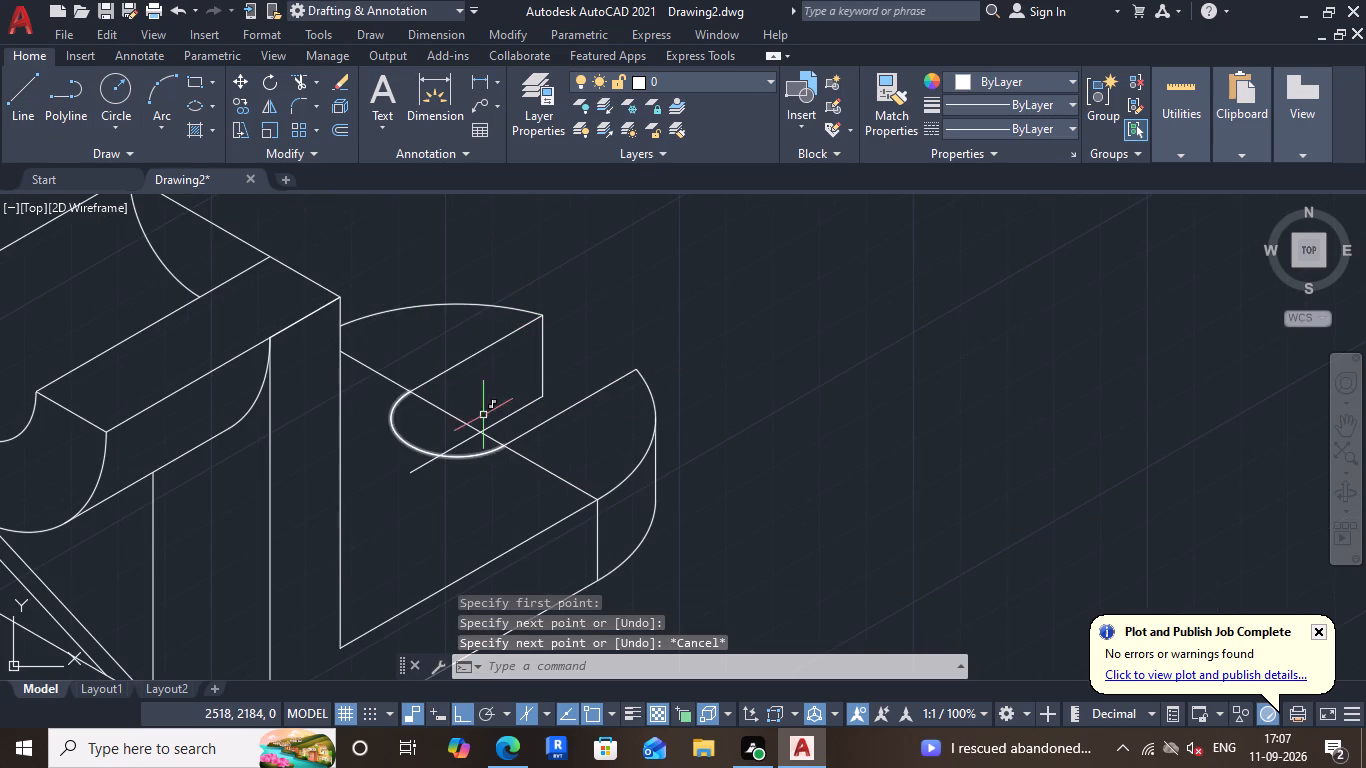
Trim the end of the slot's lower copied 30° edge that overhangs past the slot's rounded inner arc.
left_click(300, 82)
left_click(414, 470)
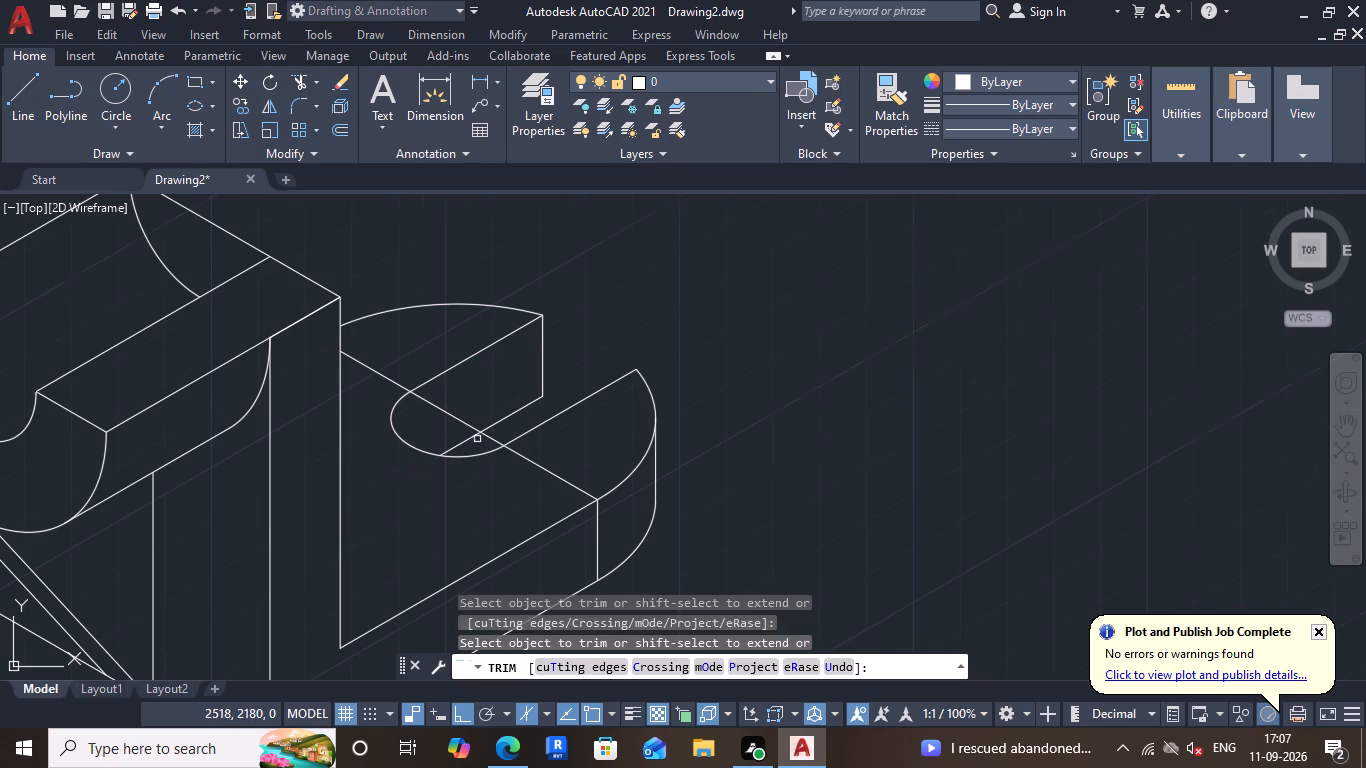
scroll(477, 439, "up", 3)
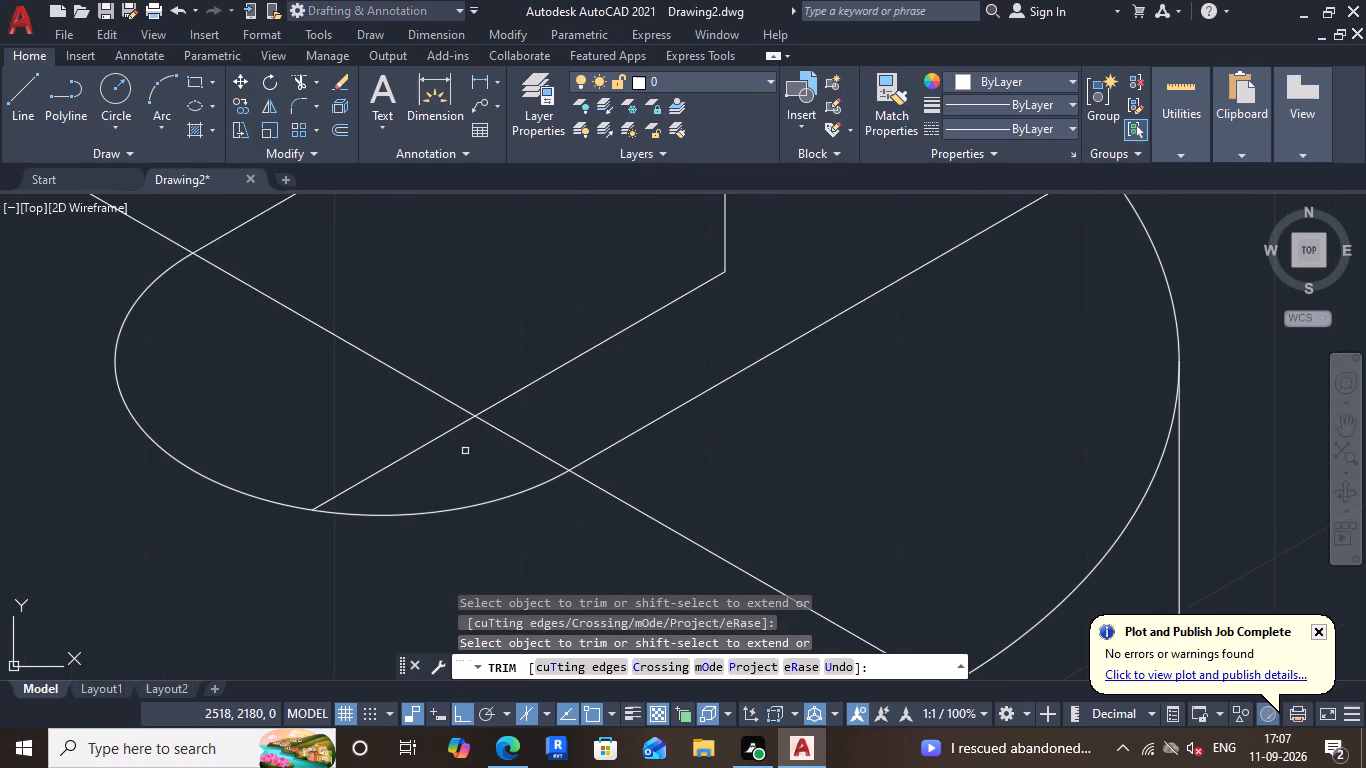
scroll(453, 390, "down", 2)
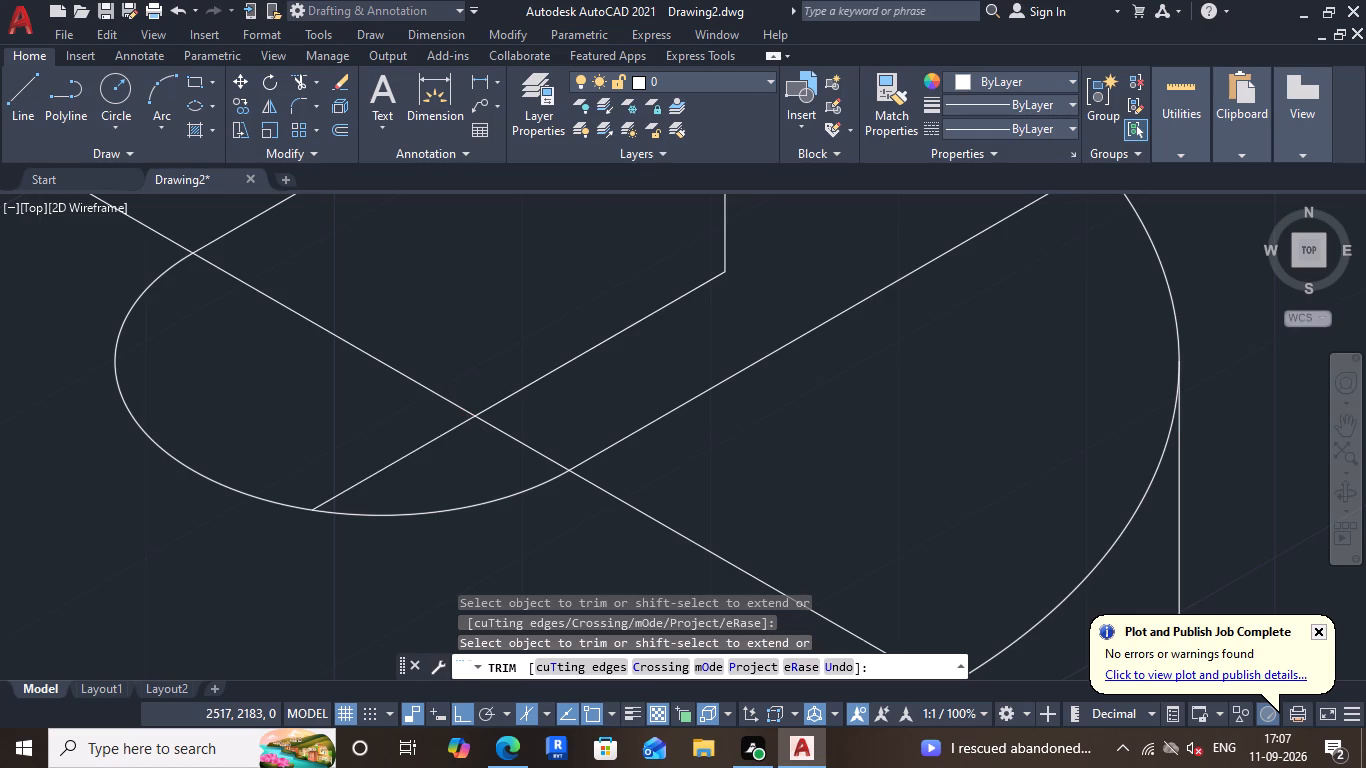
scroll(453, 390, "down", 1)
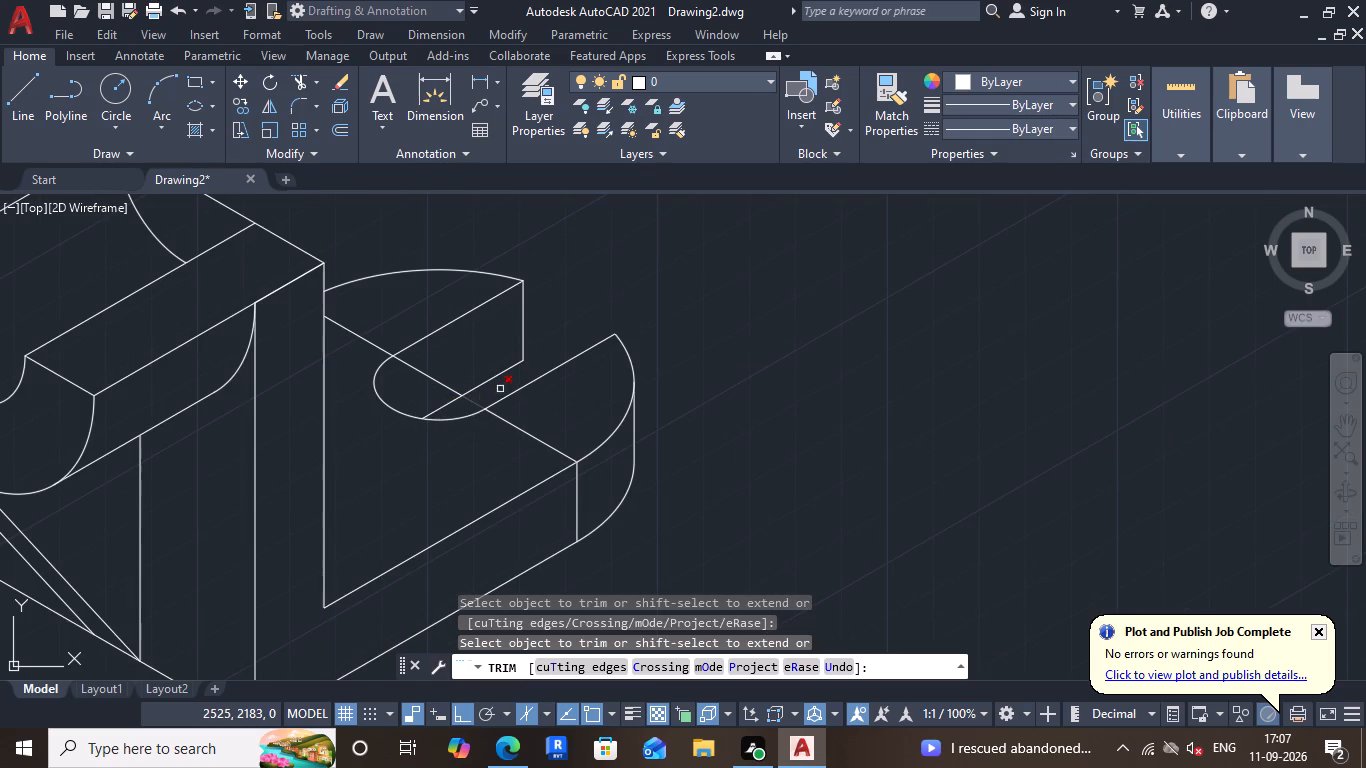
scroll(592, 307, "down", 3)
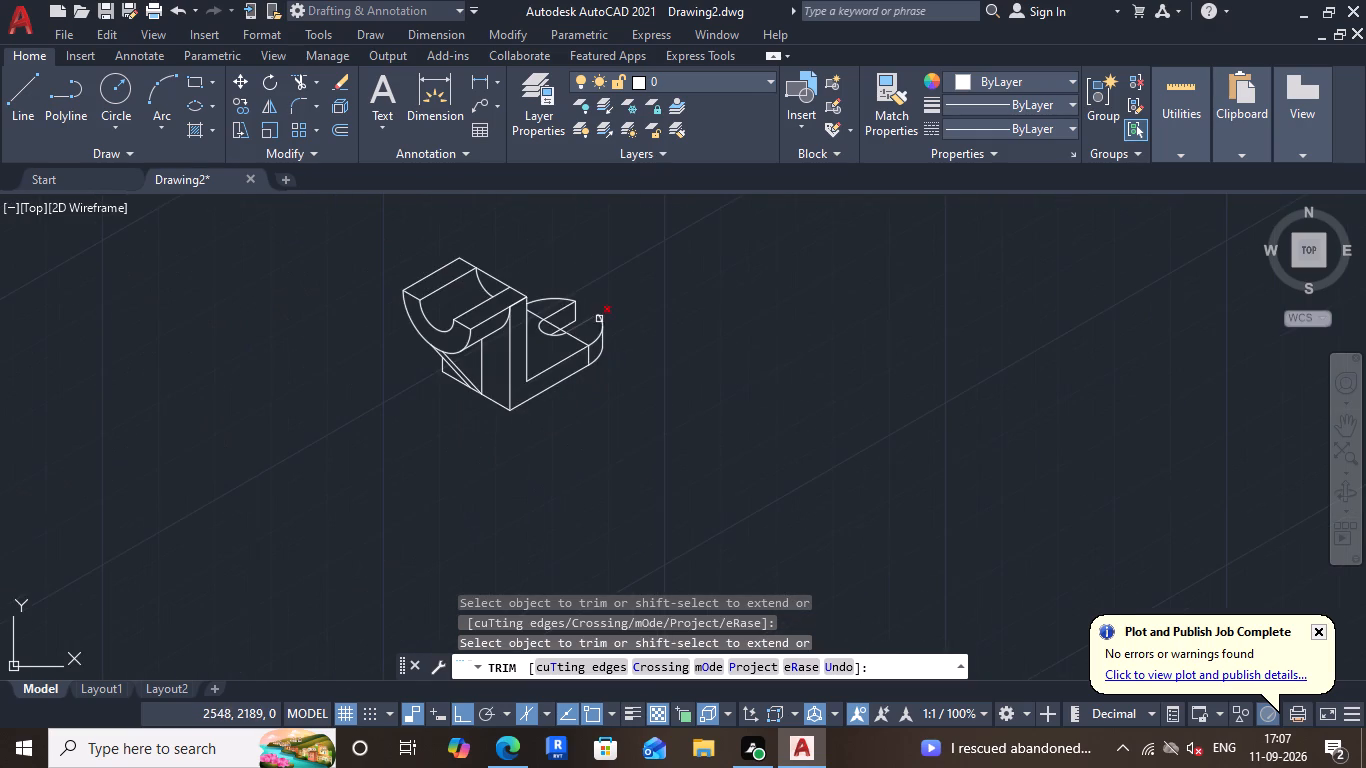
scroll(572, 306, "up", 2)
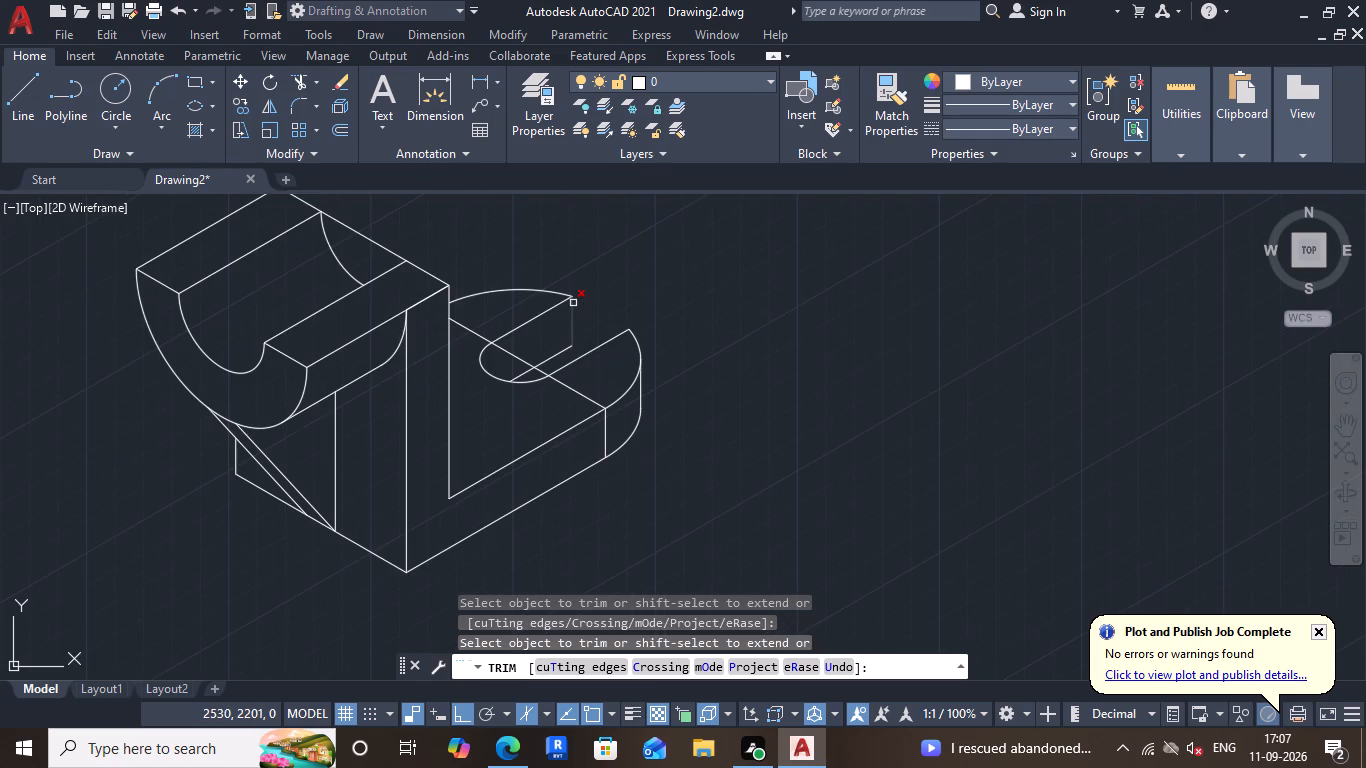
scroll(593, 337, "up", 1)
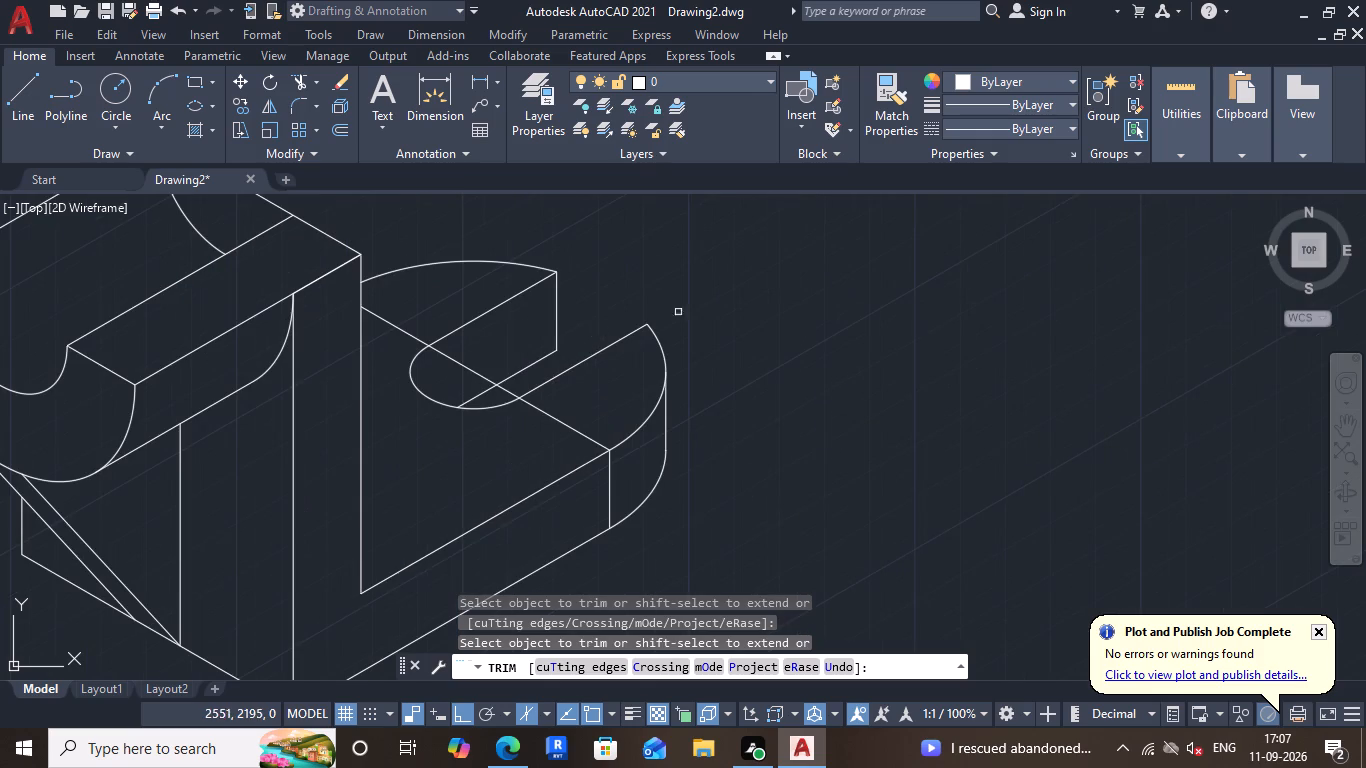
scroll(693, 305, "down", 3)
scroll(512, 299, "up", 2)
key("Escape")
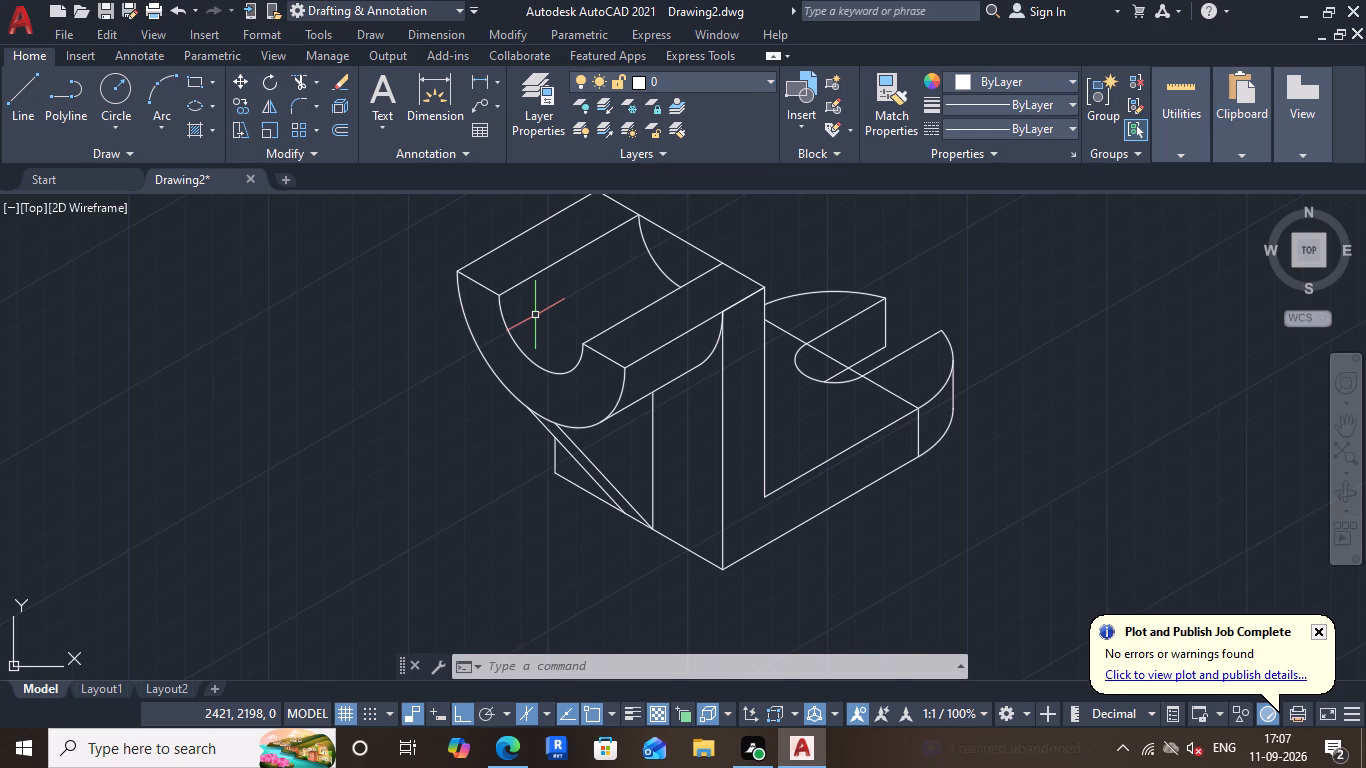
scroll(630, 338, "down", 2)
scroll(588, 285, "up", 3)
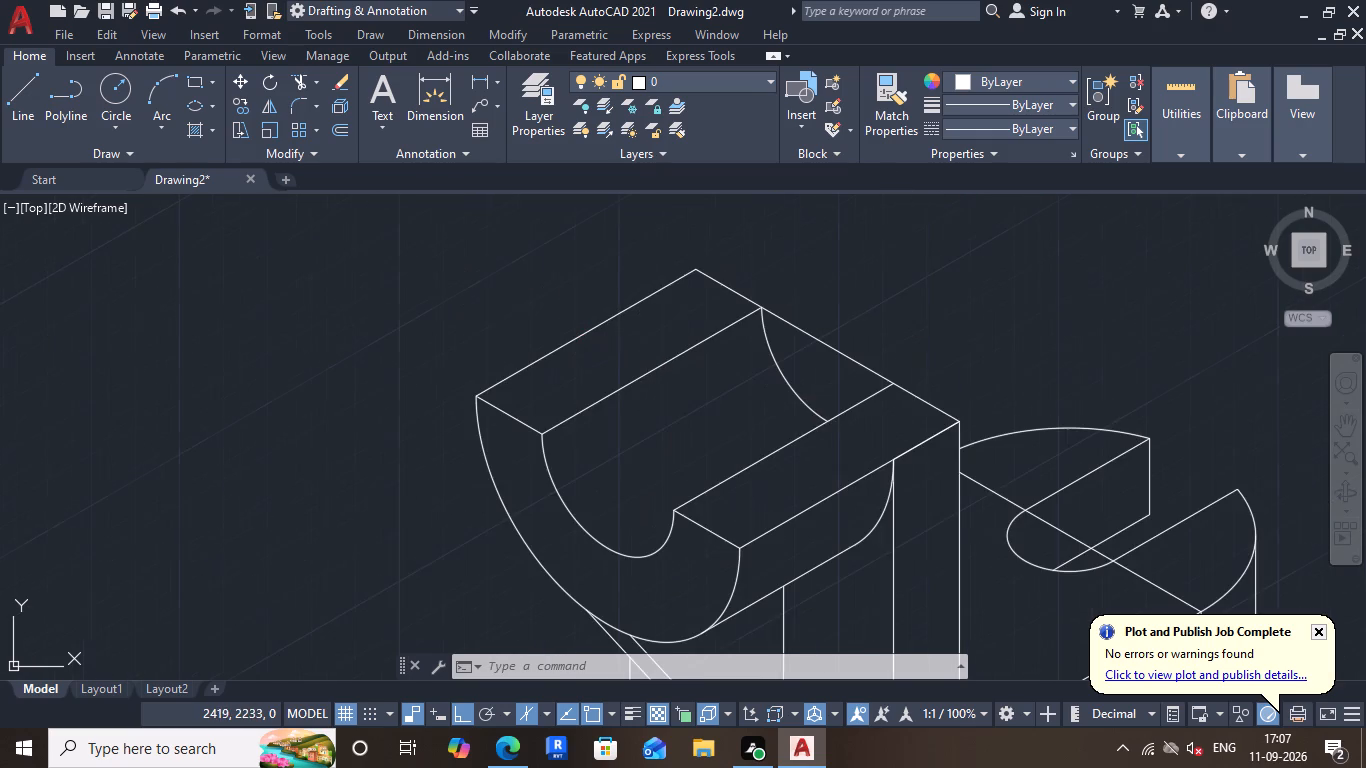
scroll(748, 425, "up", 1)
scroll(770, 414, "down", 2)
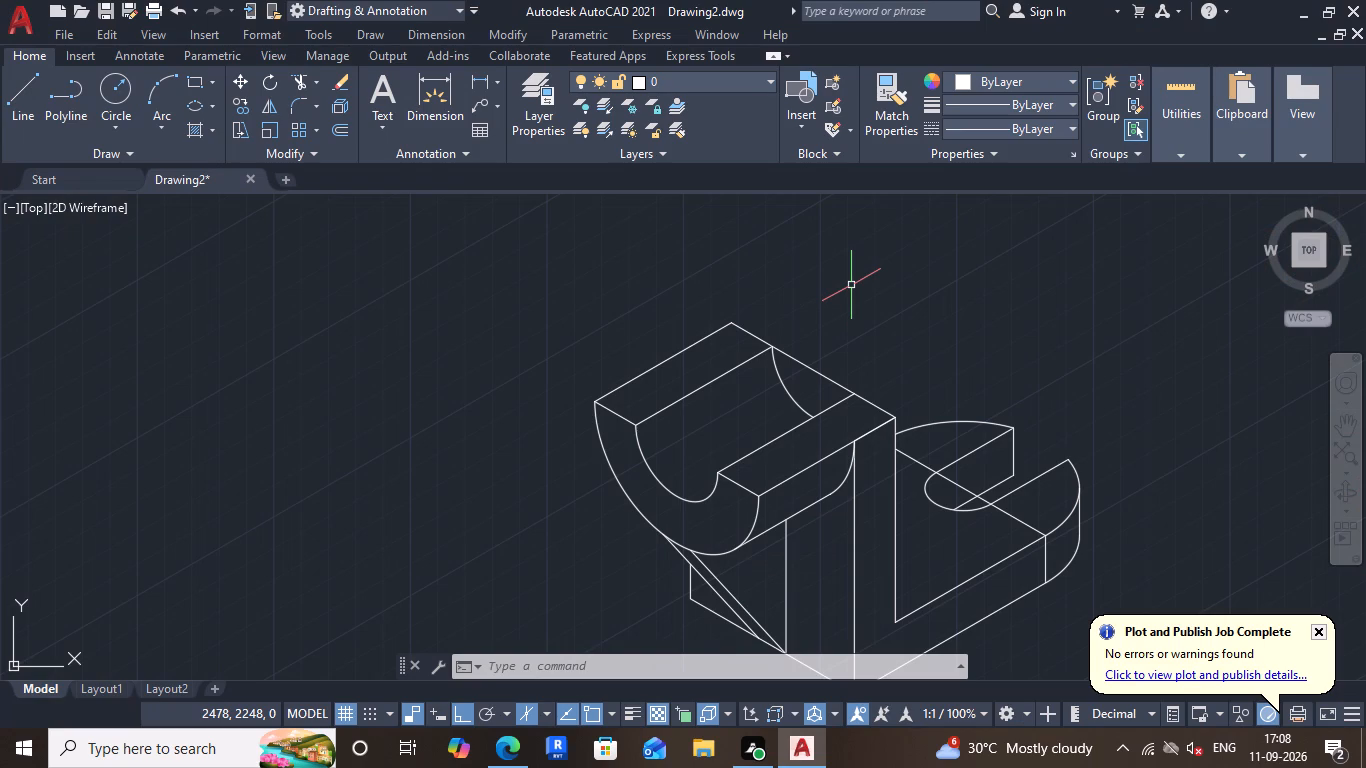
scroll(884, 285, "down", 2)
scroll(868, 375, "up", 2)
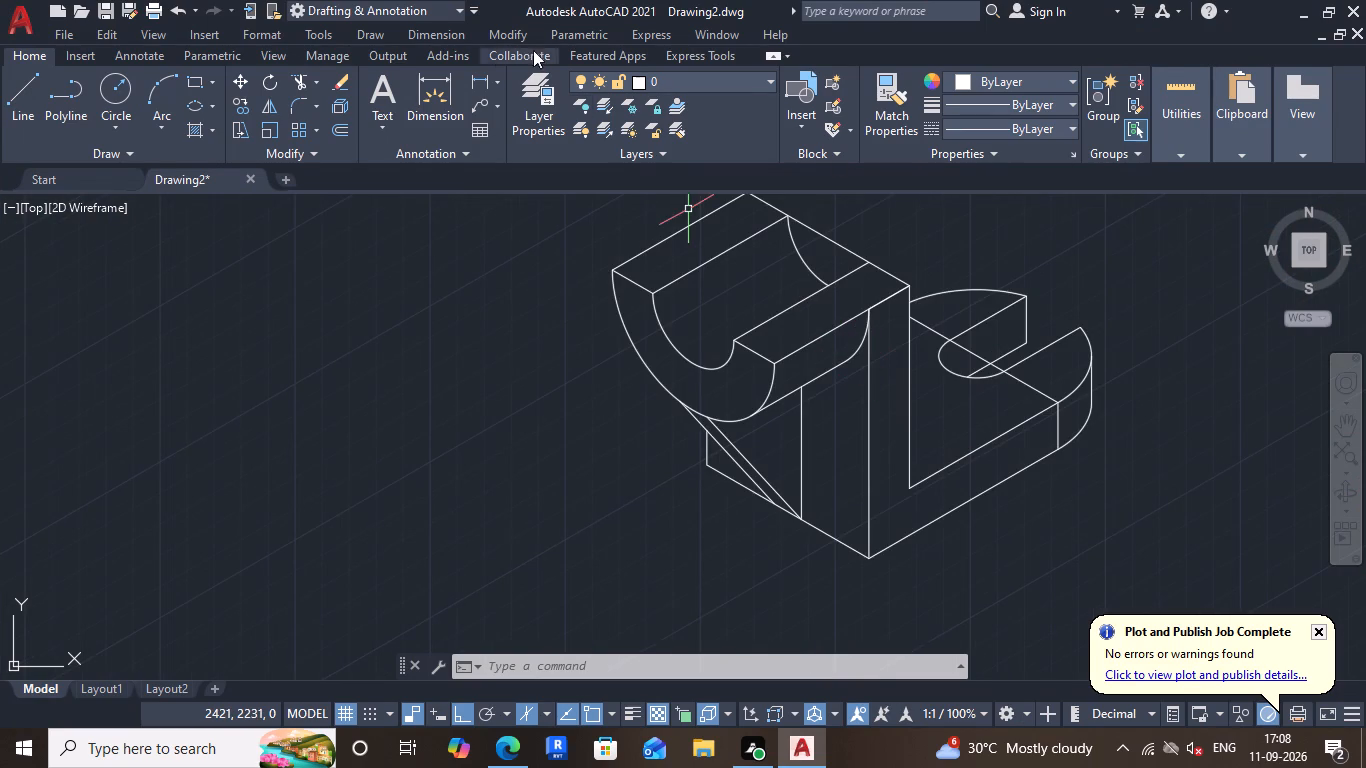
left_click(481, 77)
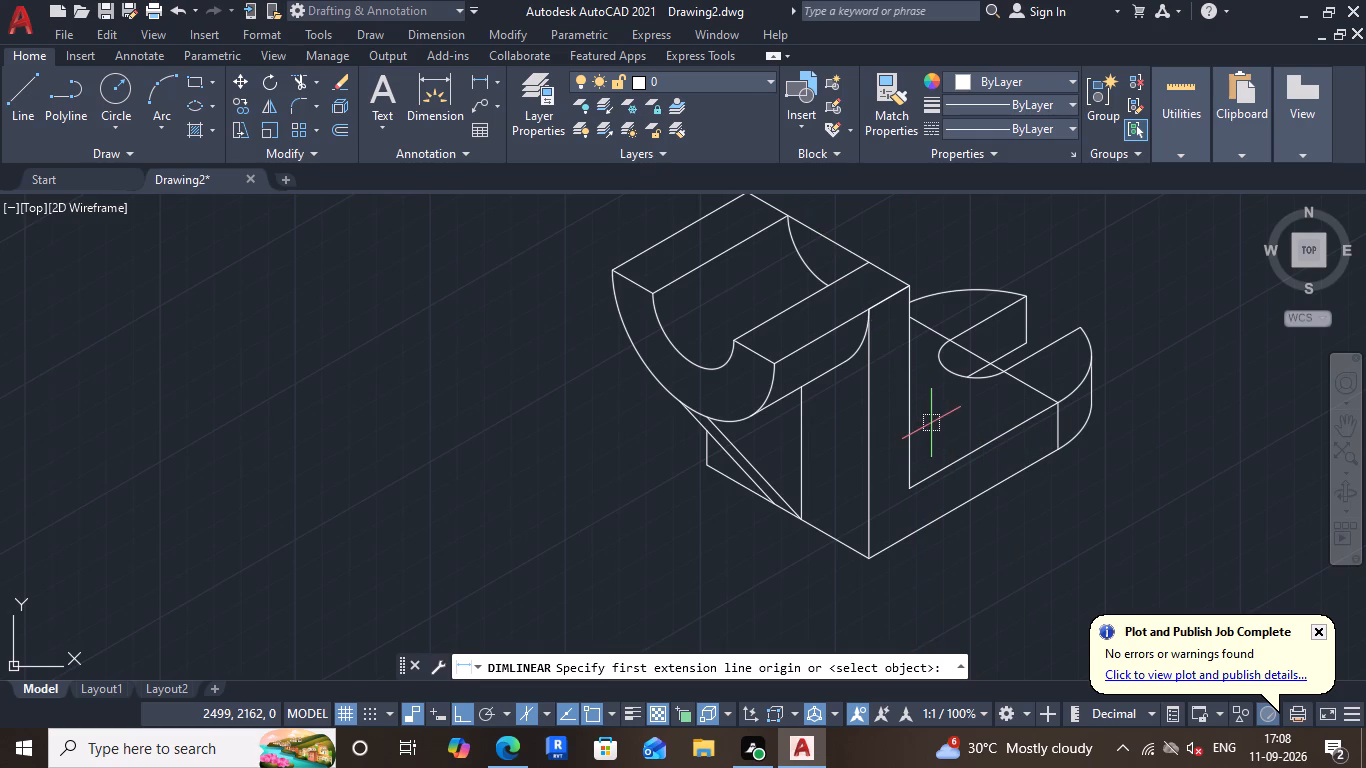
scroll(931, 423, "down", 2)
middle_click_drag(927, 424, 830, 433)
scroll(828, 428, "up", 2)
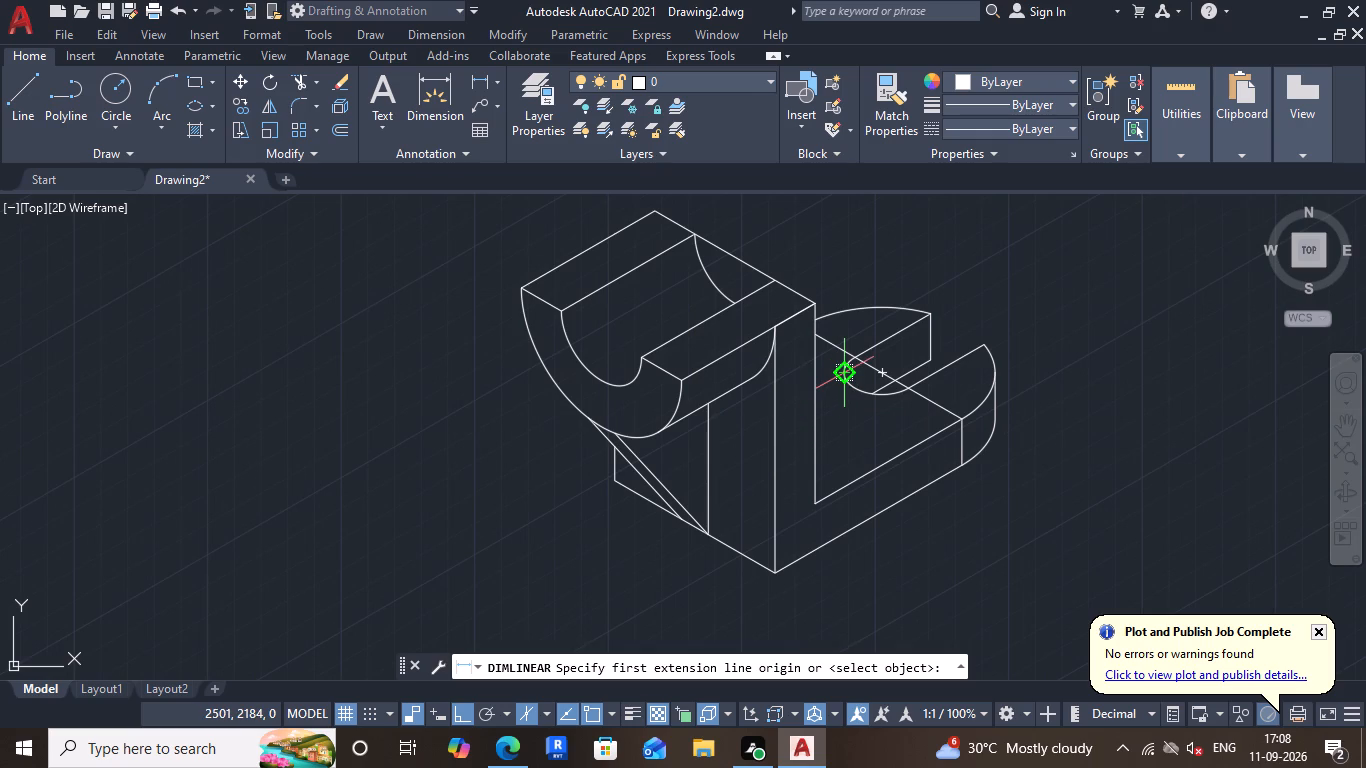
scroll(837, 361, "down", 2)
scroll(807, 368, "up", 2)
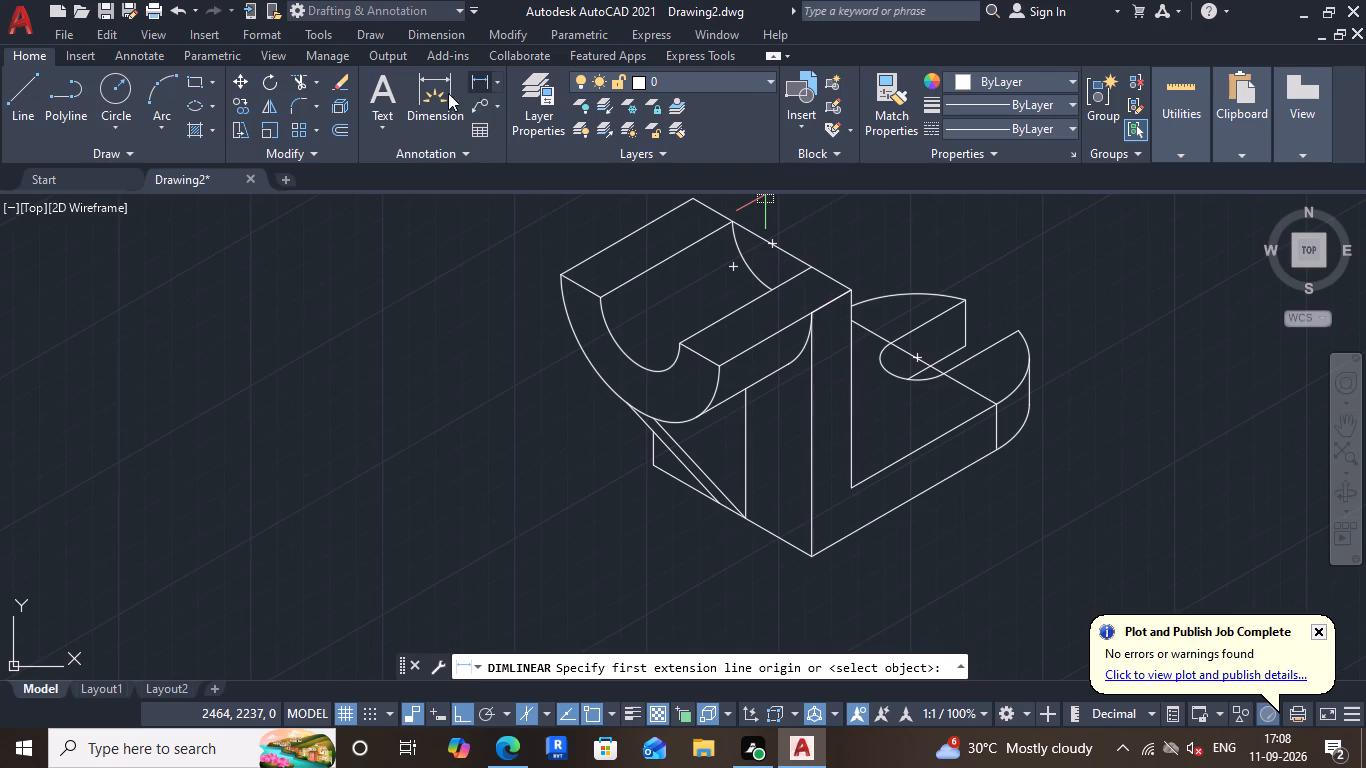
Add an aligned dimension along the base's bottom 30° edge, from the rounded end to the bracket's lowest corner, placed outside the base.
left_click(502, 83)
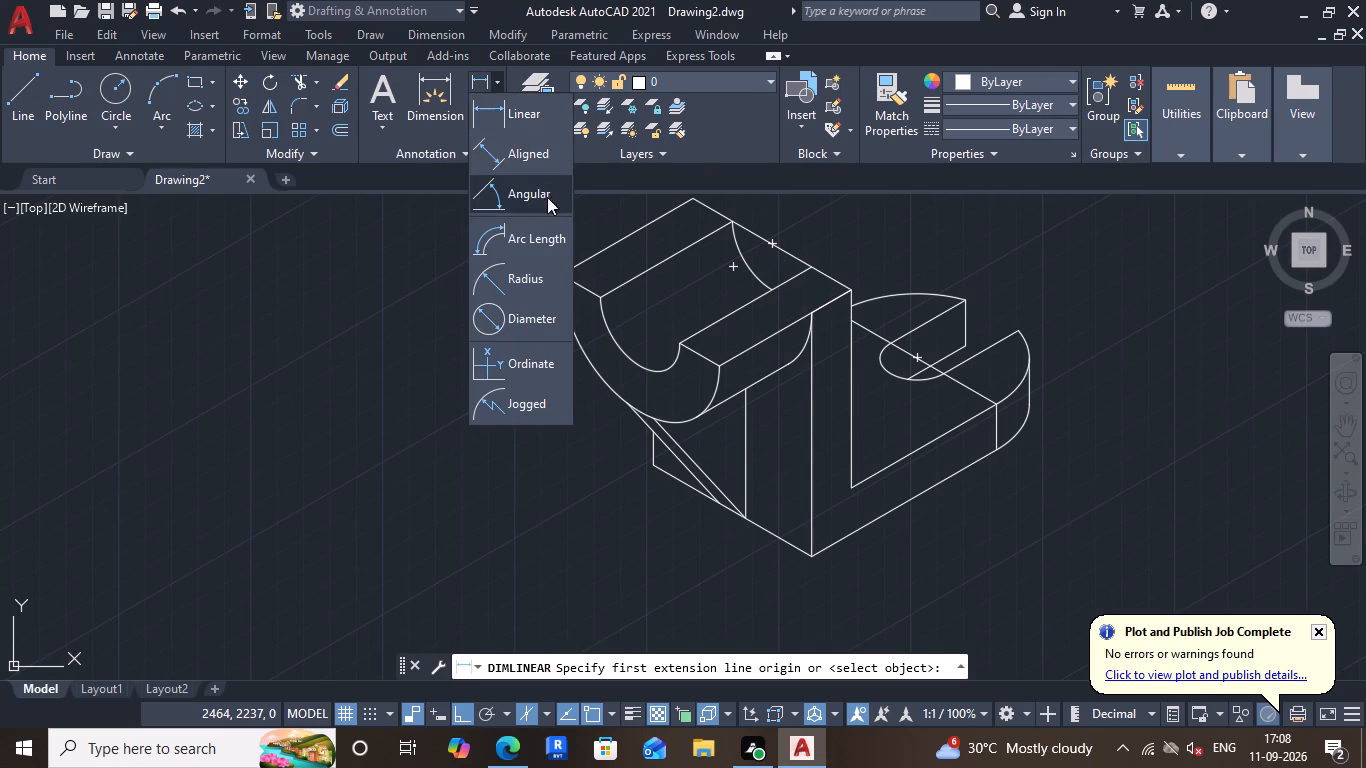
left_click(547, 159)
middle_click_drag(740, 259, 584, 205)
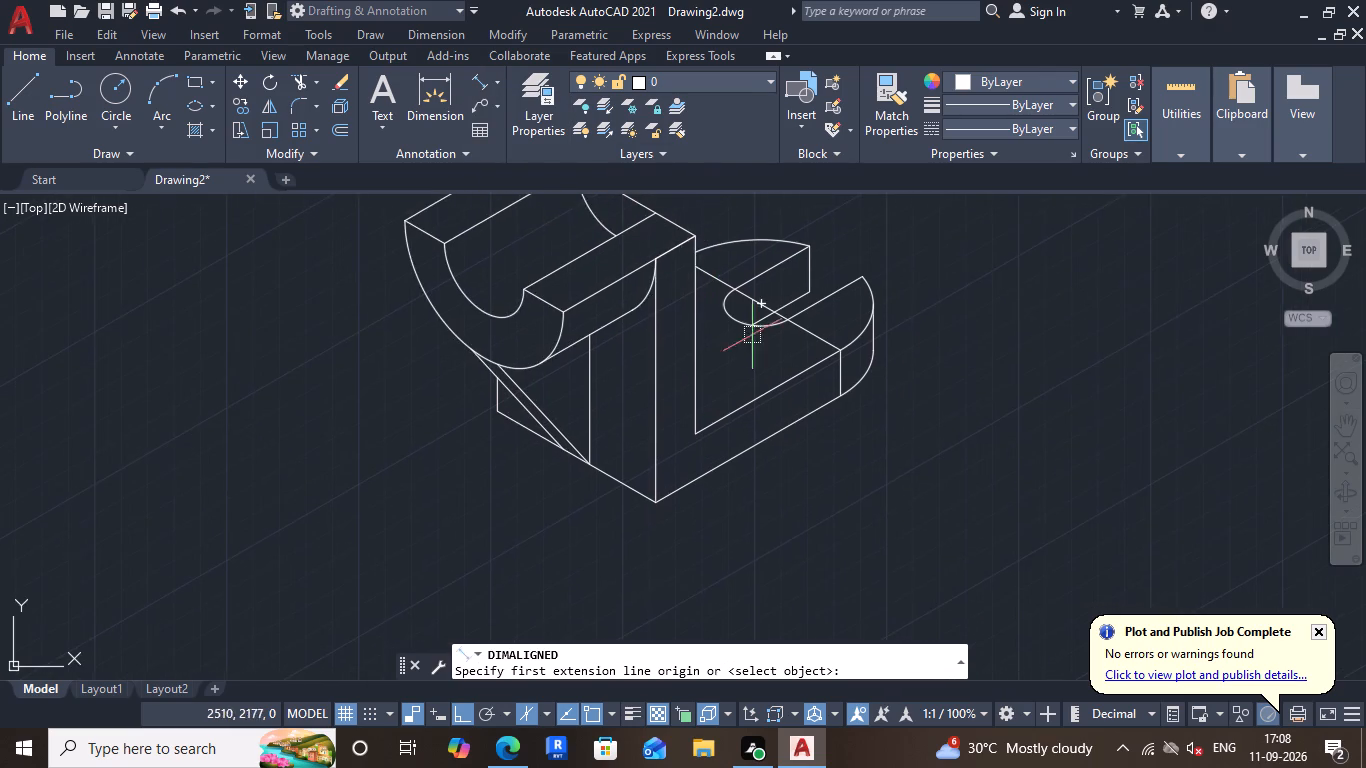
middle_click_drag(752, 336, 691, 321)
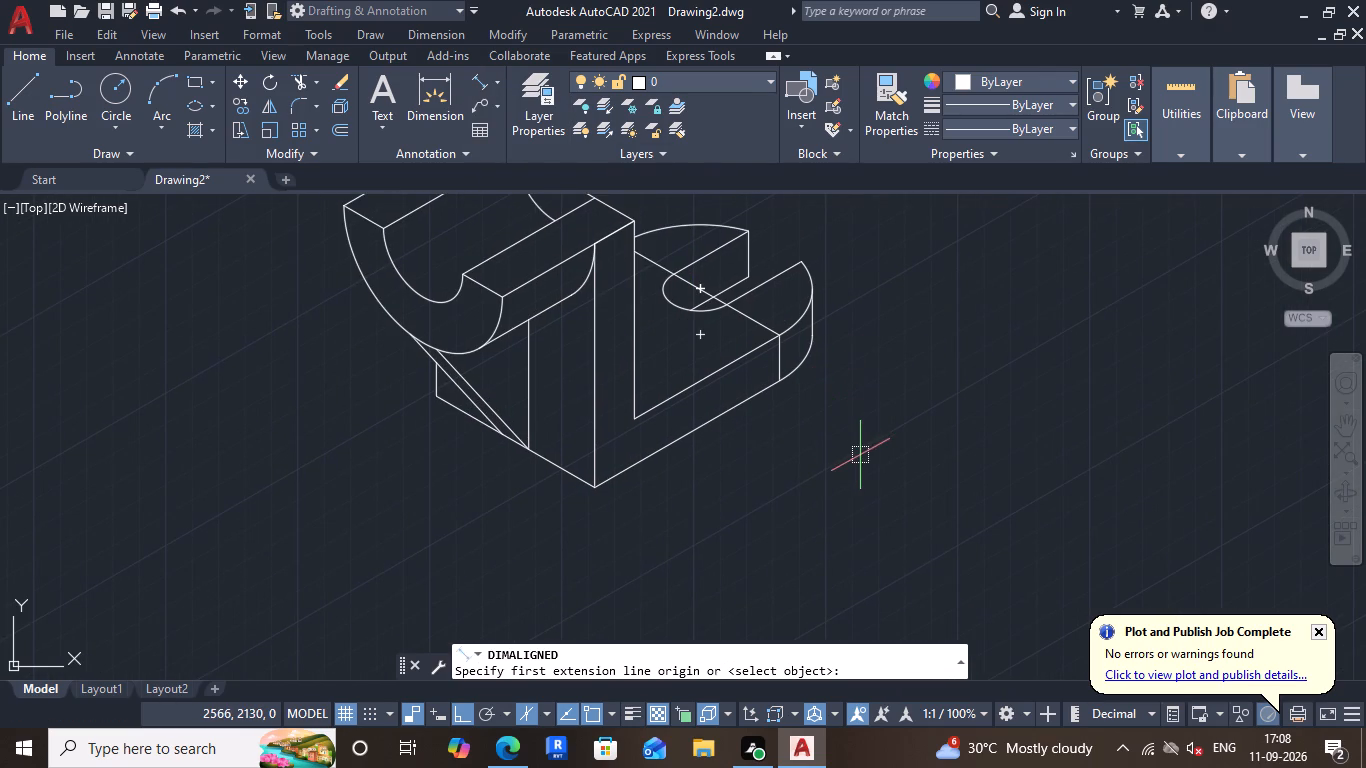
middle_click_drag(860, 445, 860, 425)
left_click(779, 366)
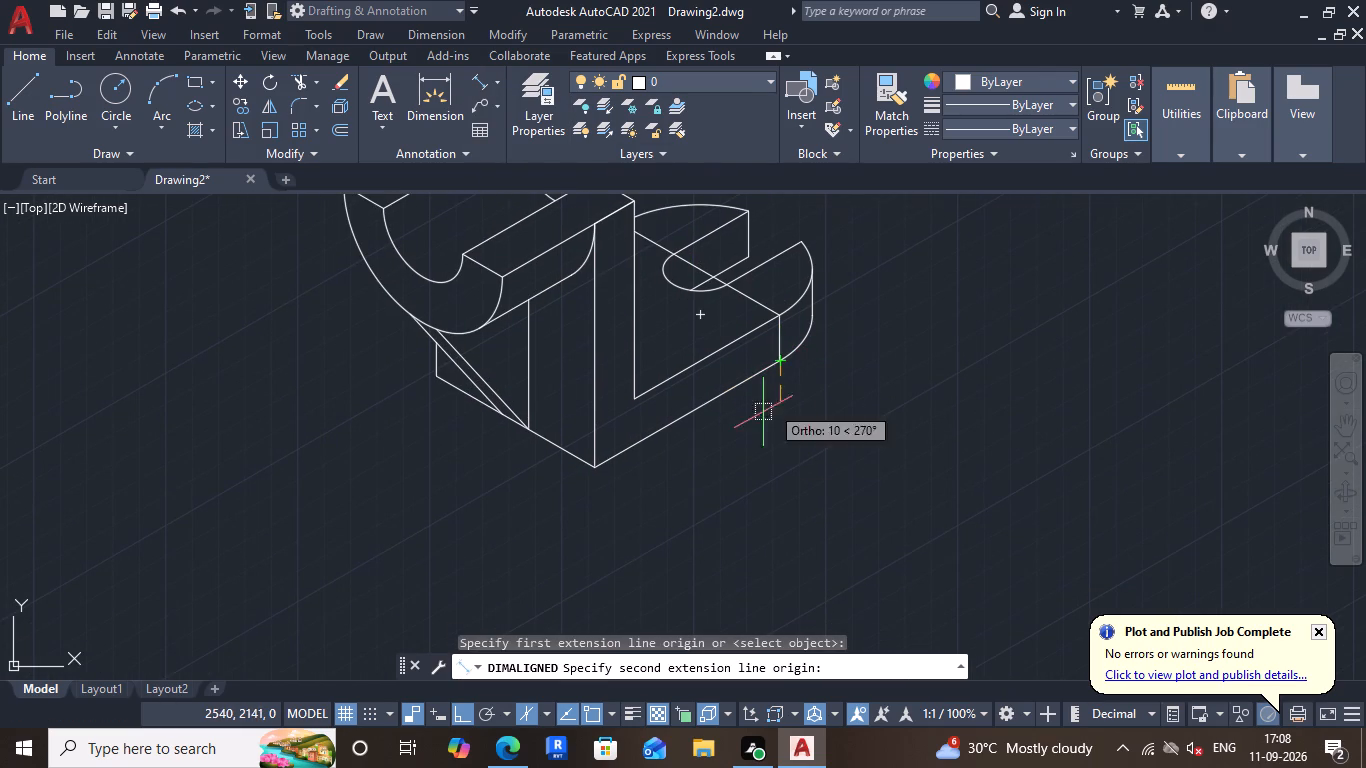
left_click(600, 466)
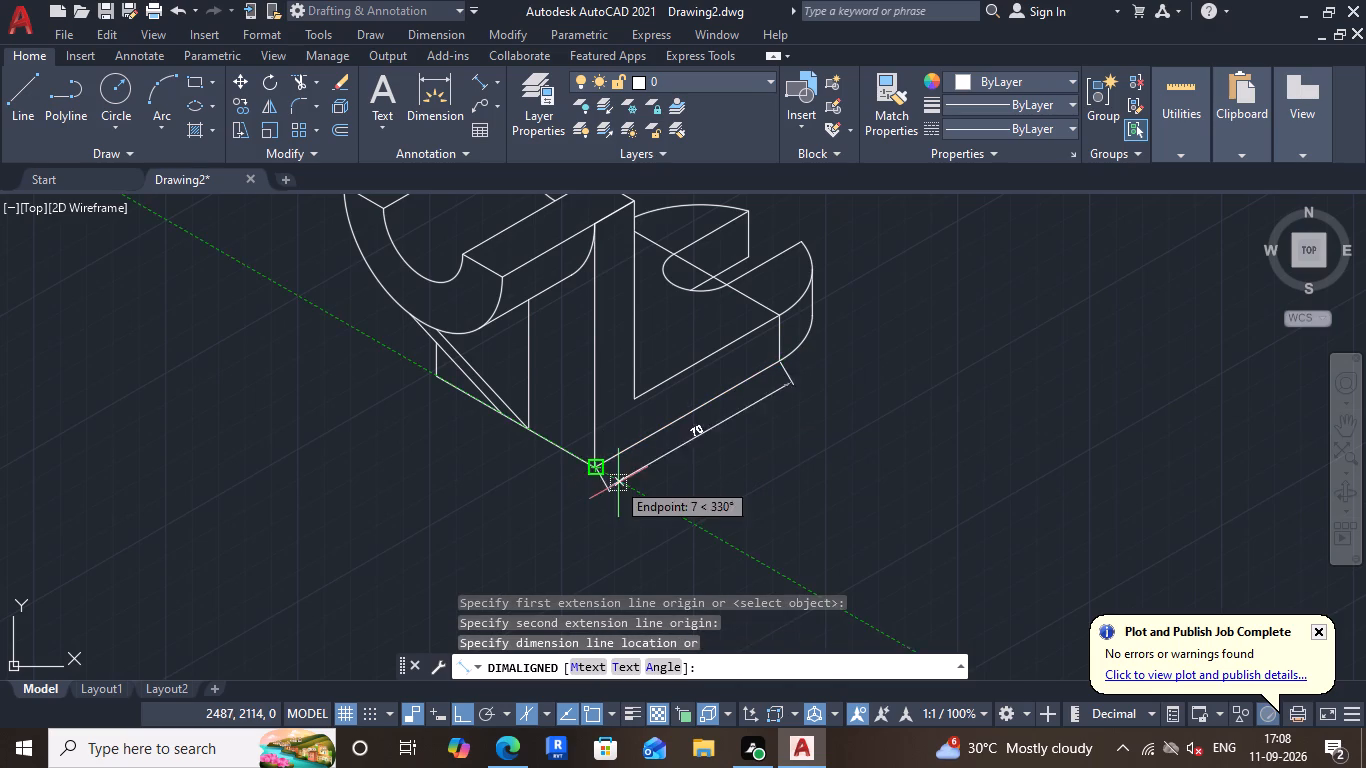
left_click(623, 499)
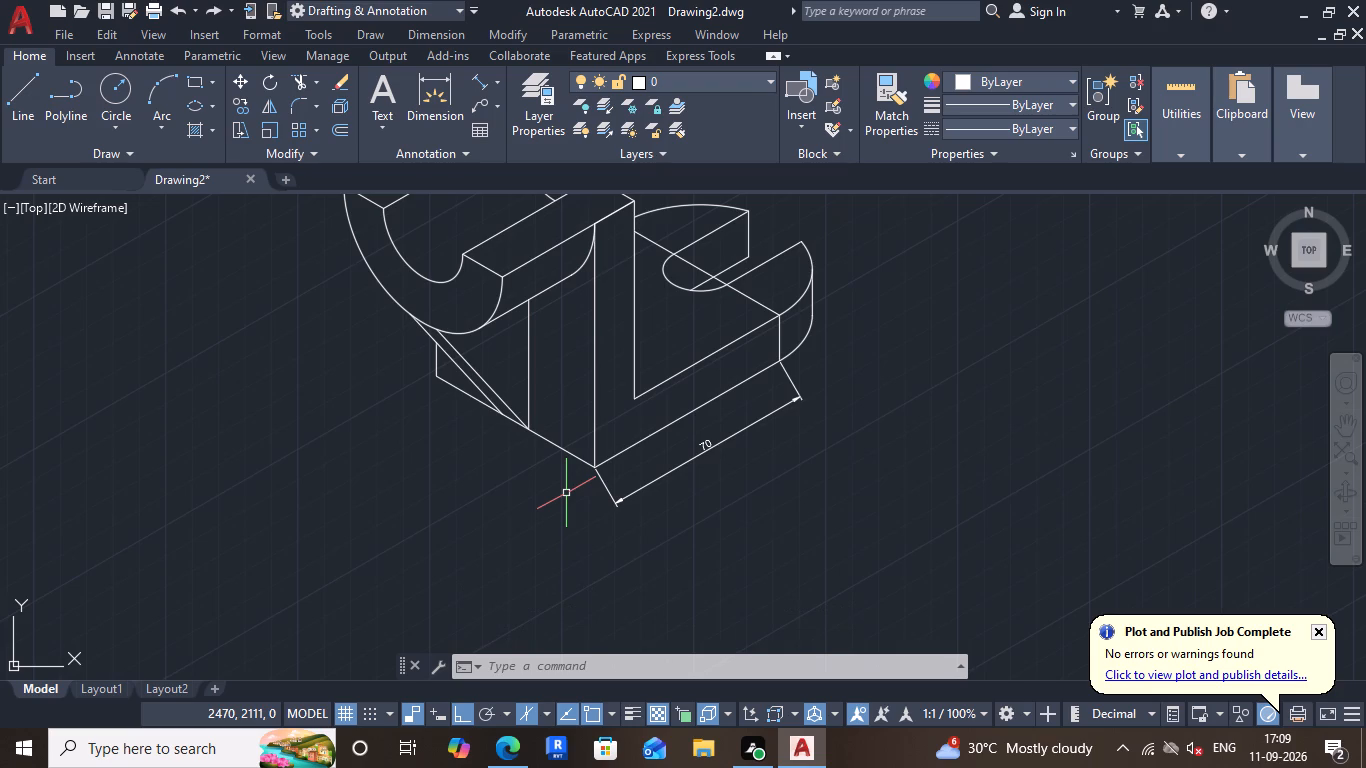
Add an aligned dimension along the bracket's full bottom 150° edge, from the lowest corner to its far end, placed outside the outline.
scroll(602, 519, "down", 2)
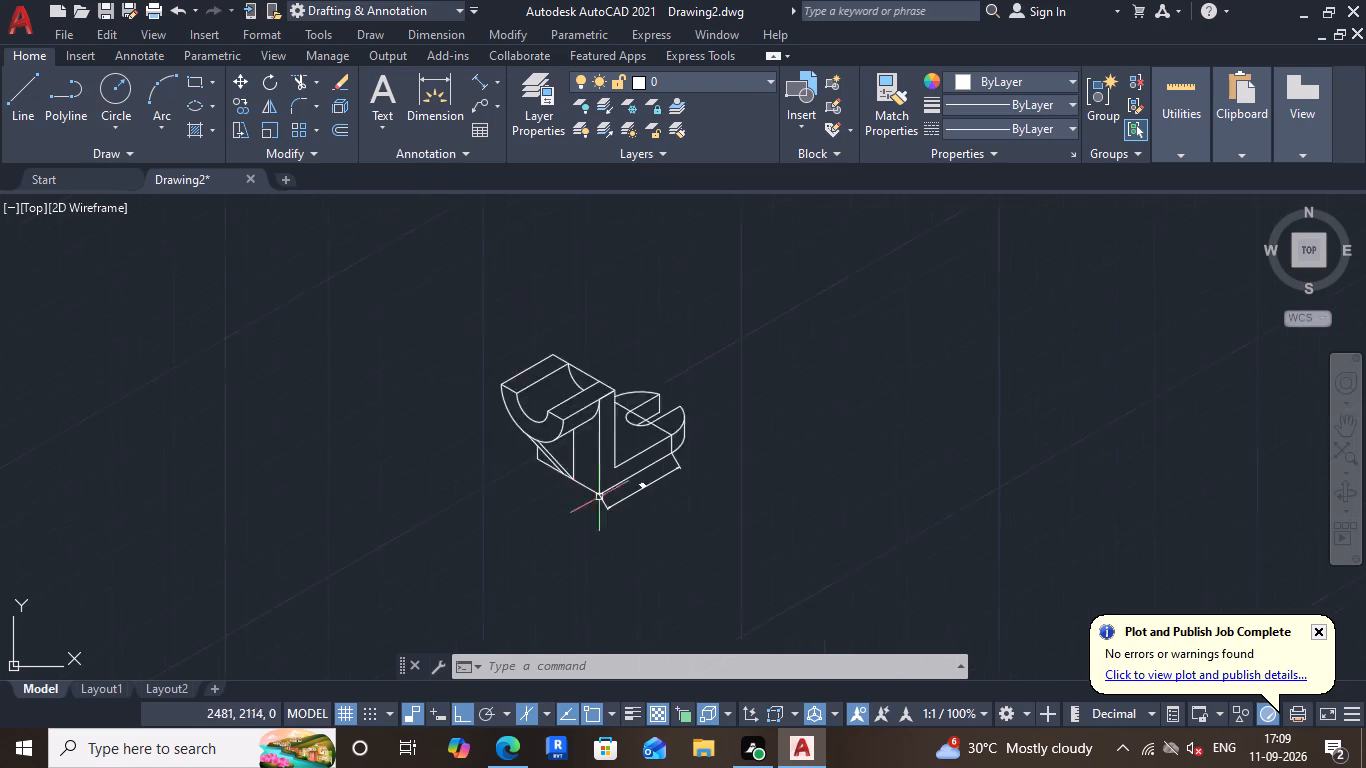
scroll(586, 471, "up", 2)
left_click(481, 82)
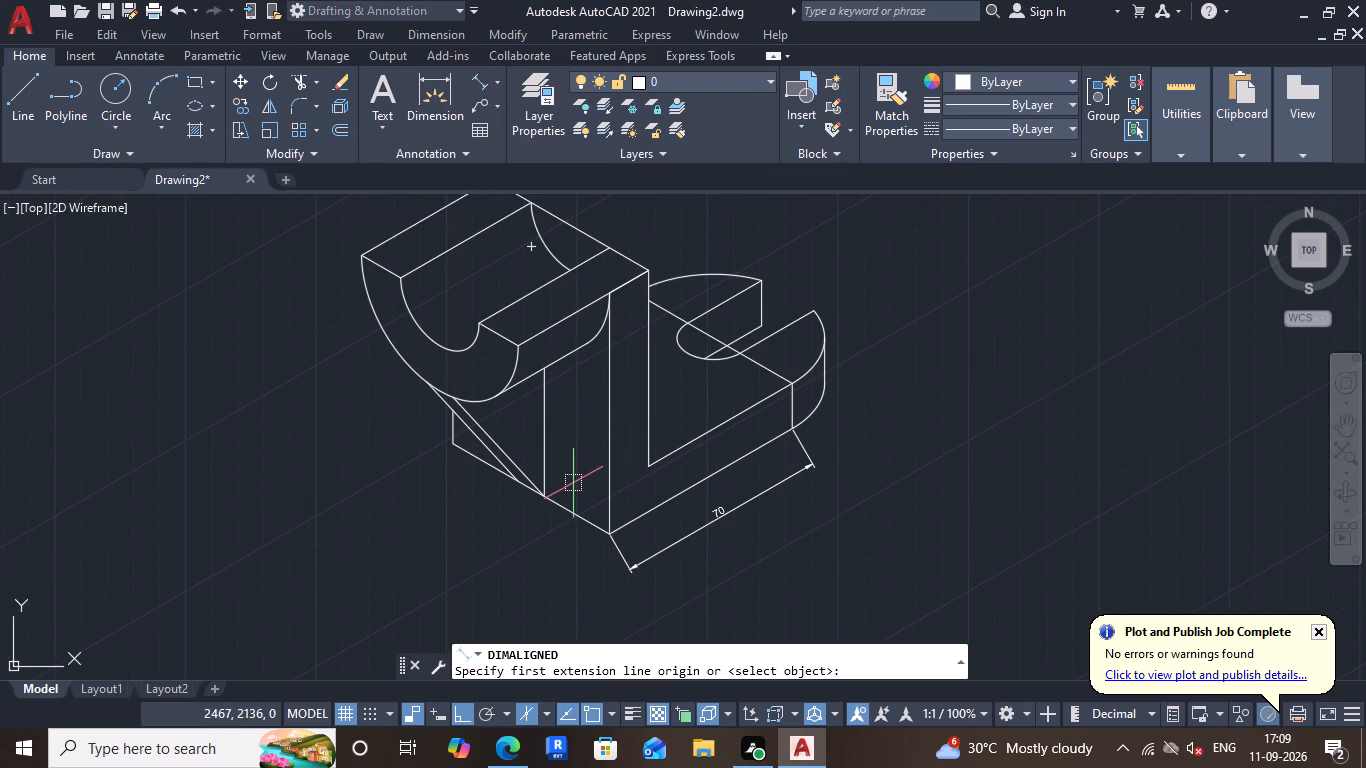
scroll(573, 484, "up", 1)
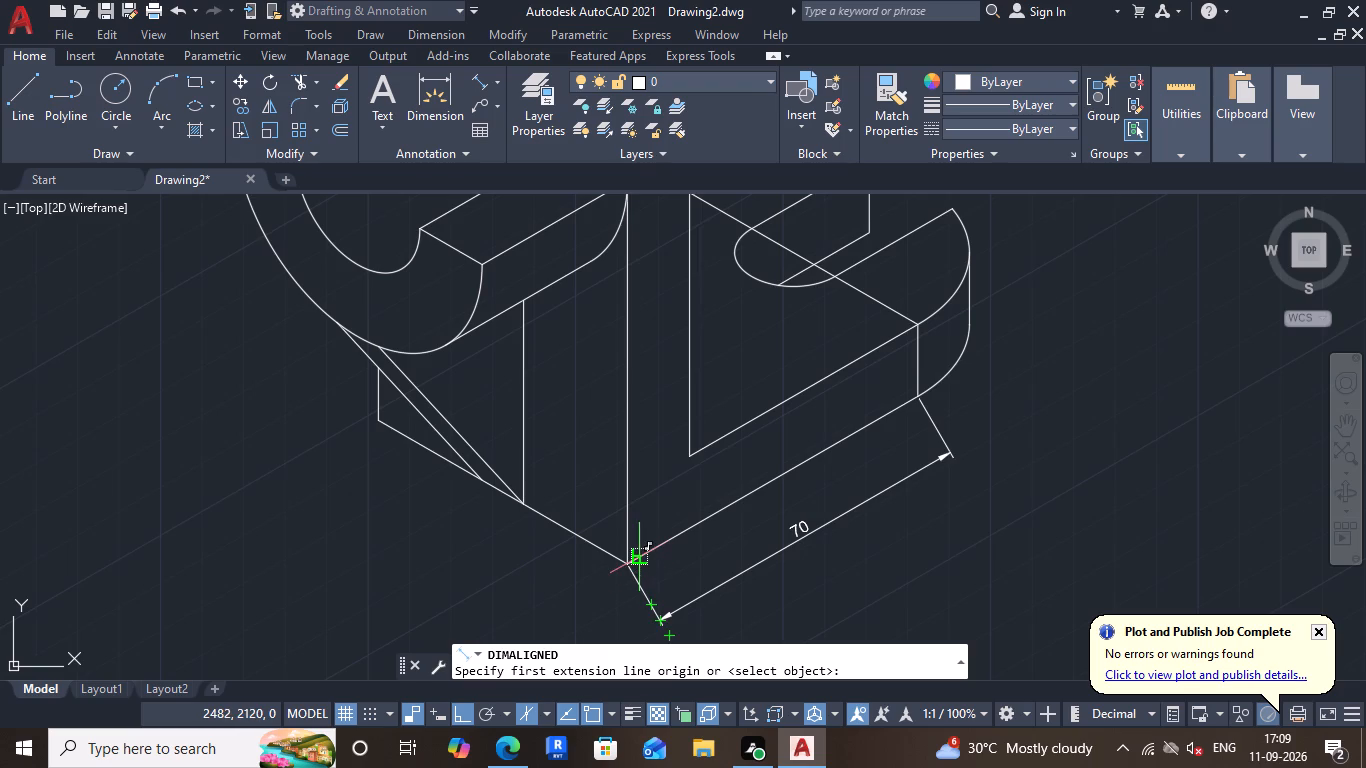
left_click(627, 562)
left_click(379, 424)
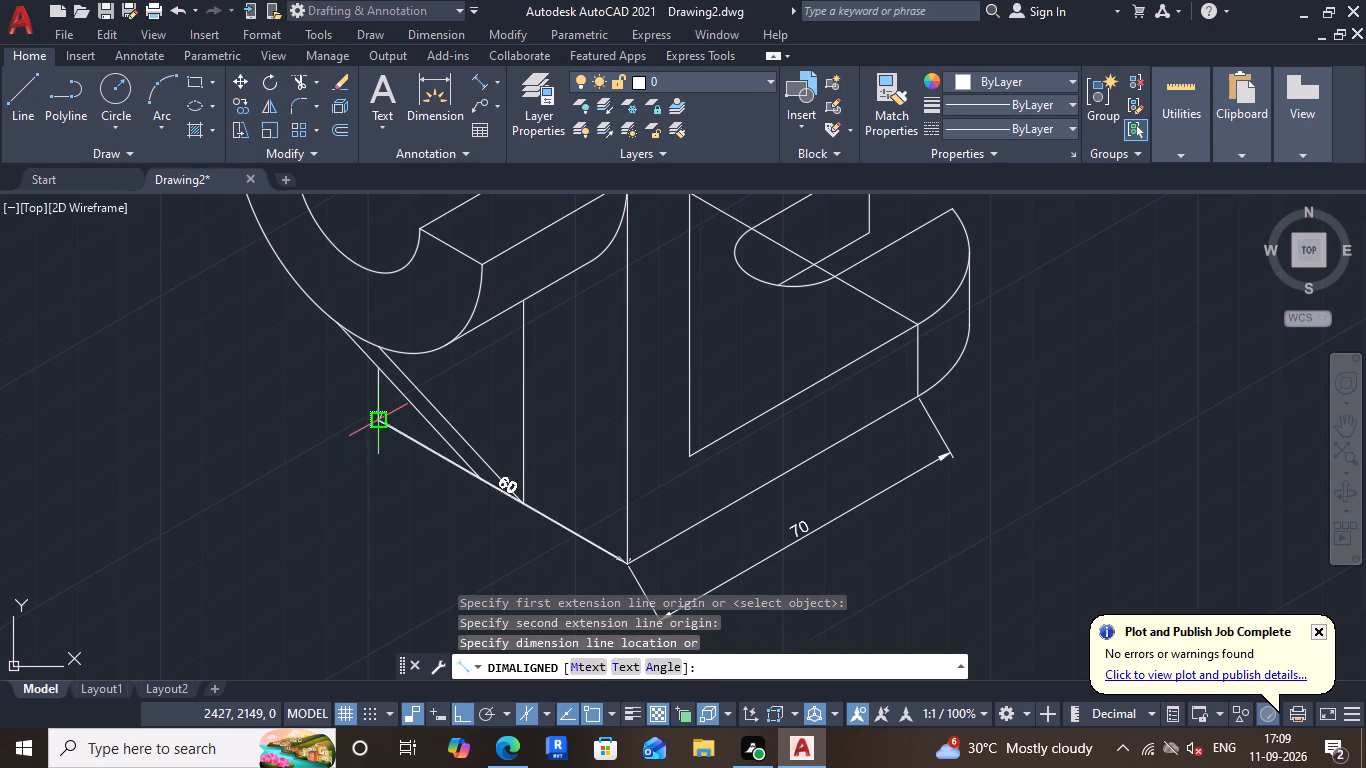
left_click(404, 515)
Add an aligned dimension across the slanted rib's thickness at its foot on the bottom 150° edge, inside the full-length dimension.
middle_click_drag(438, 490, 446, 481)
scroll(445, 482, "up", 2)
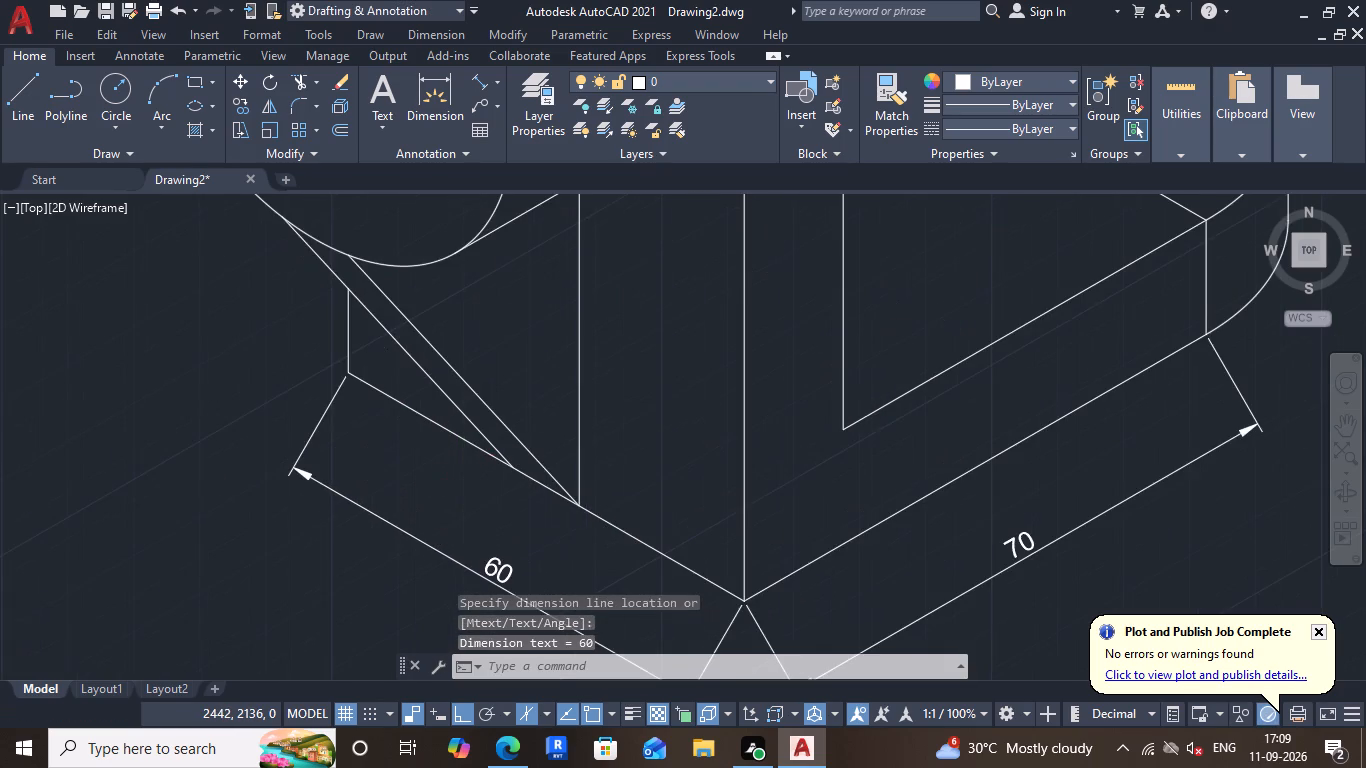
left_click(477, 82)
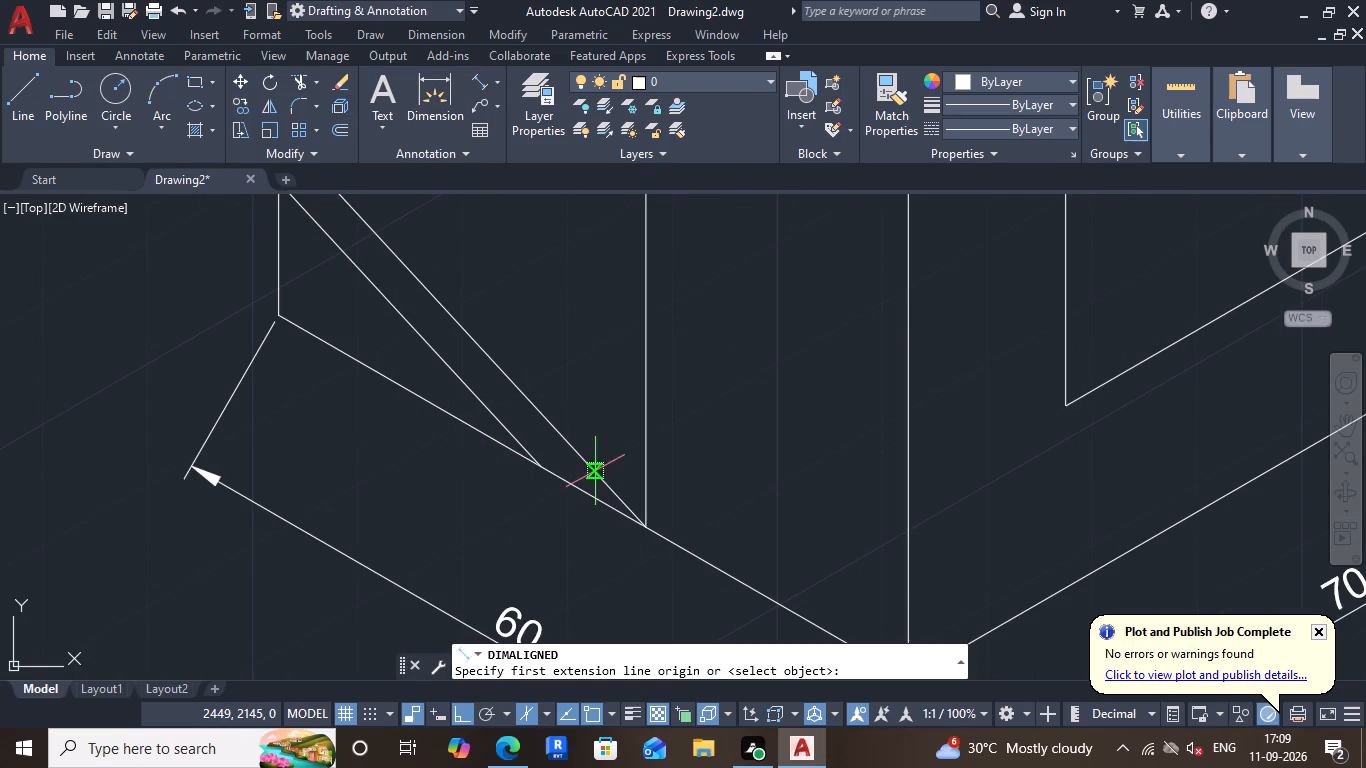
left_click(645, 532)
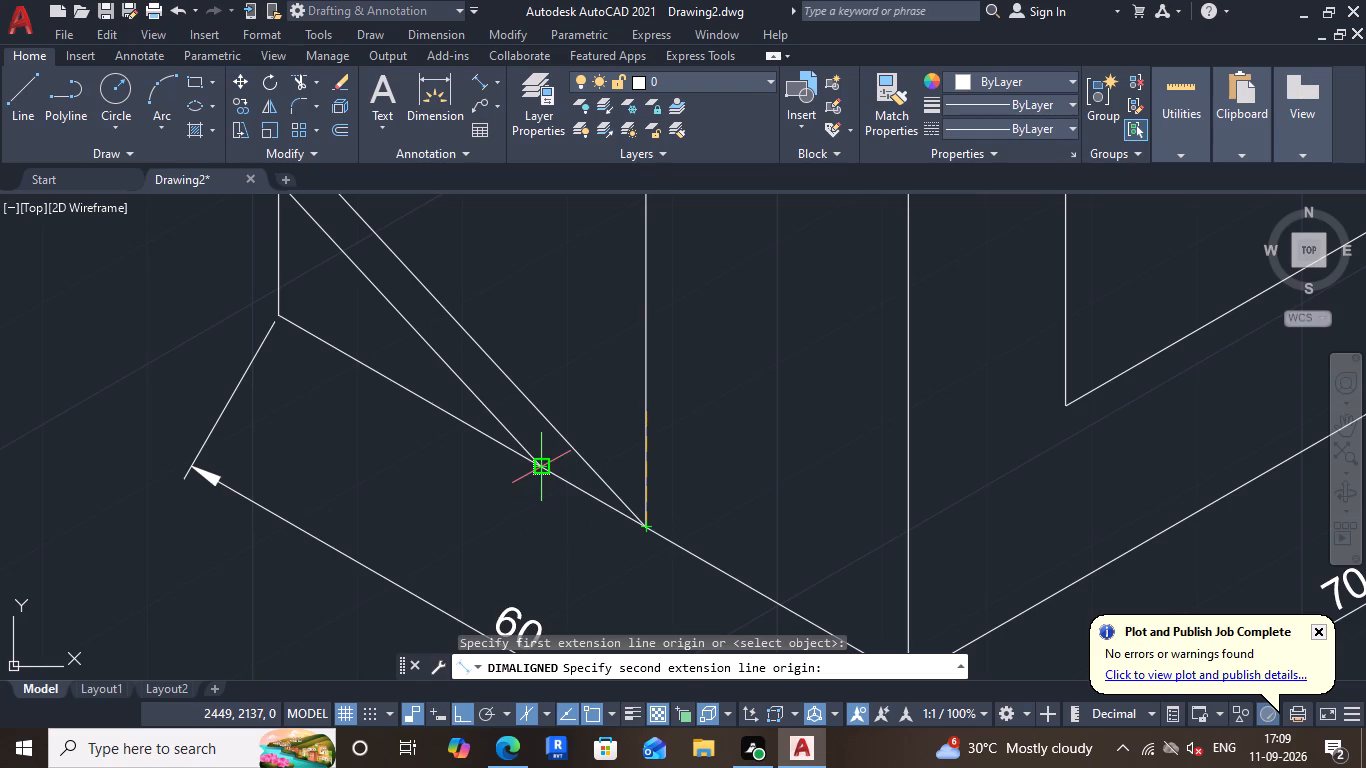
left_click(542, 470)
left_click(533, 528)
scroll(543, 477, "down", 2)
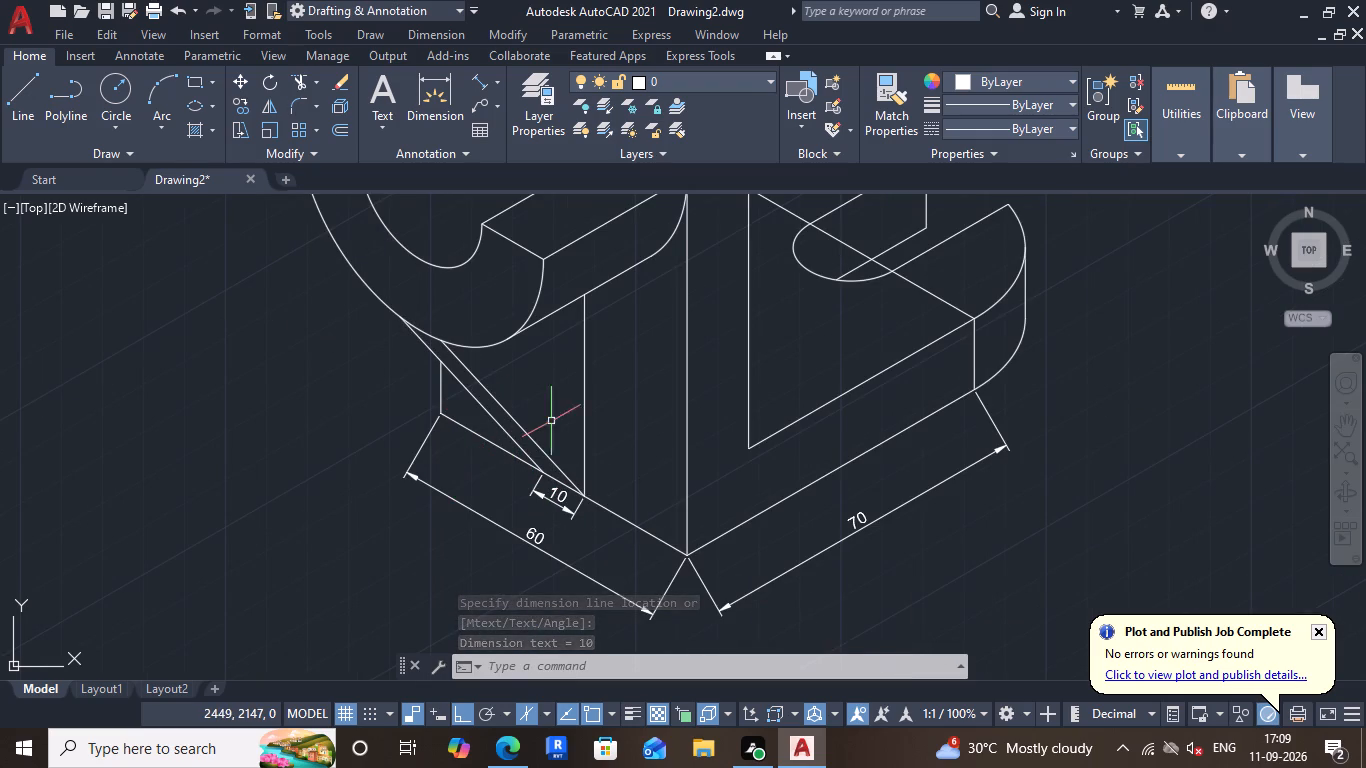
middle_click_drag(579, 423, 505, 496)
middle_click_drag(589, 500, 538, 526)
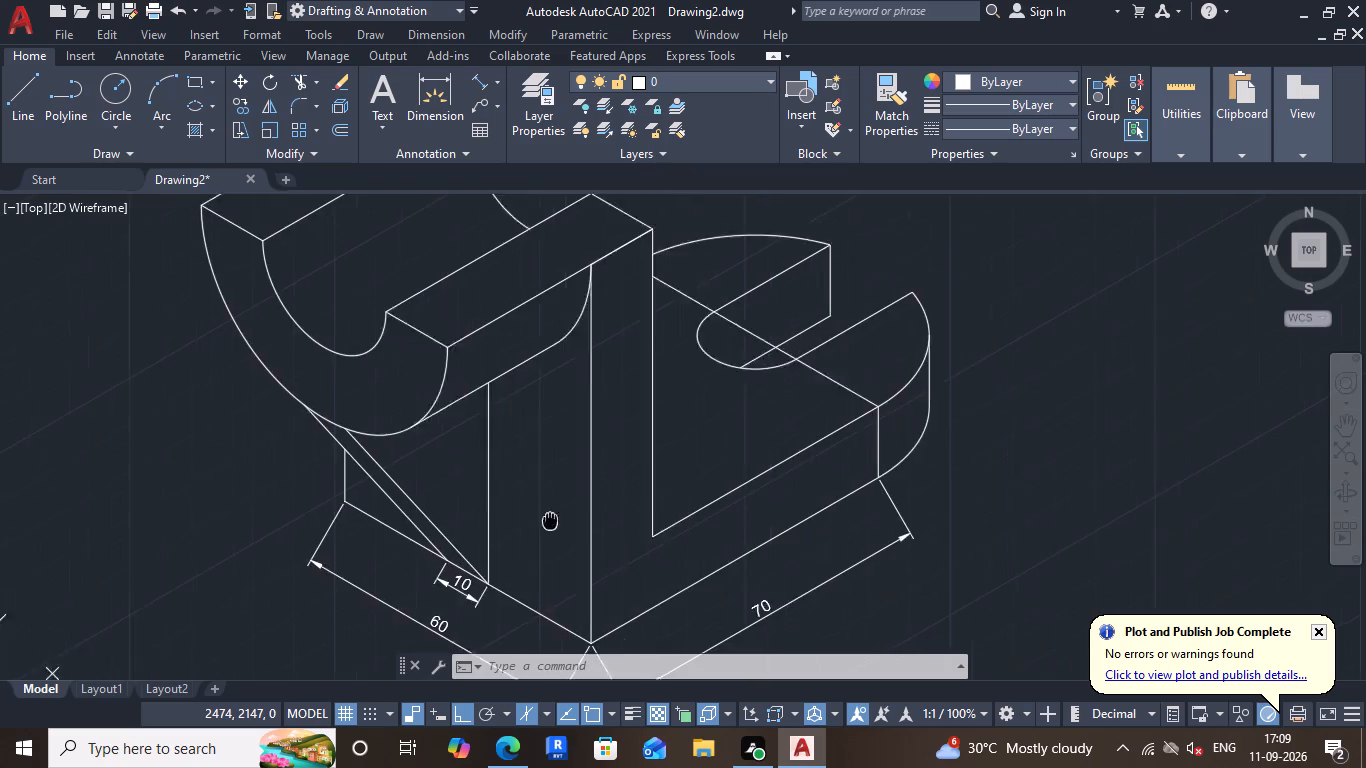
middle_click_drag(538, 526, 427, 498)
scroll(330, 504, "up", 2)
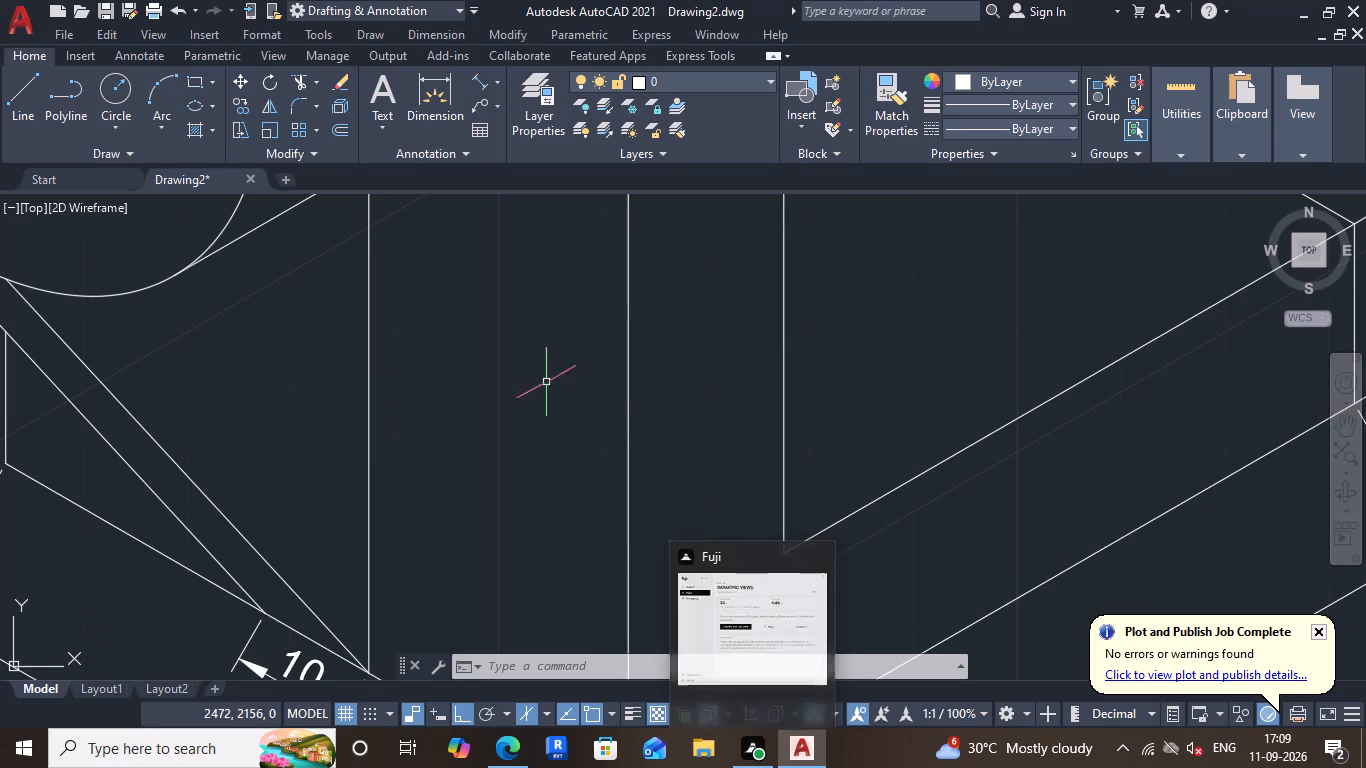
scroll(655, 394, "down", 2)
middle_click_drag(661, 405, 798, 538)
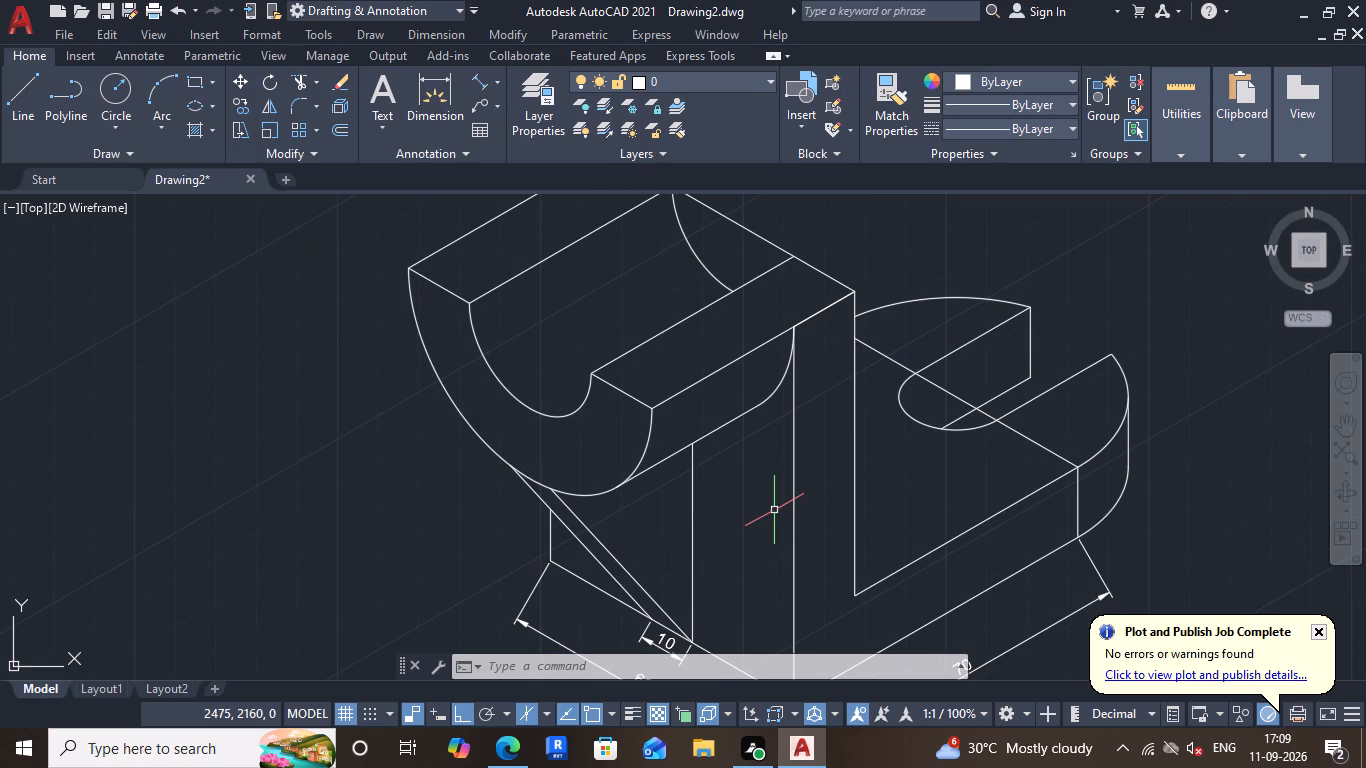
Oblique the 70 dimension along the base's bottom 30° edge so its extension lines run vertically, parallel to the bracket's corner edge.
scroll(730, 484, "down", 3)
scroll(729, 498, "up", 1)
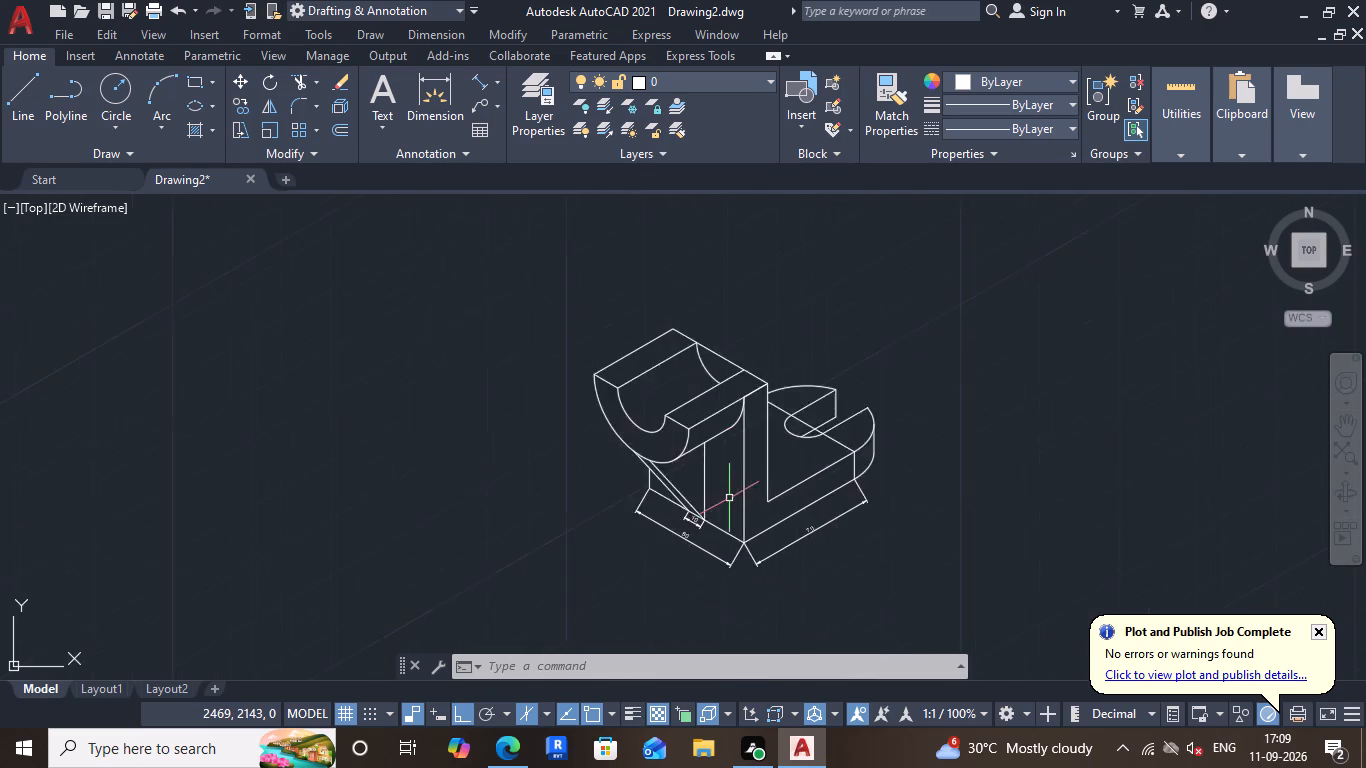
scroll(729, 498, "up", 1)
double_click(837, 598)
left_click(816, 566)
left_click(837, 584)
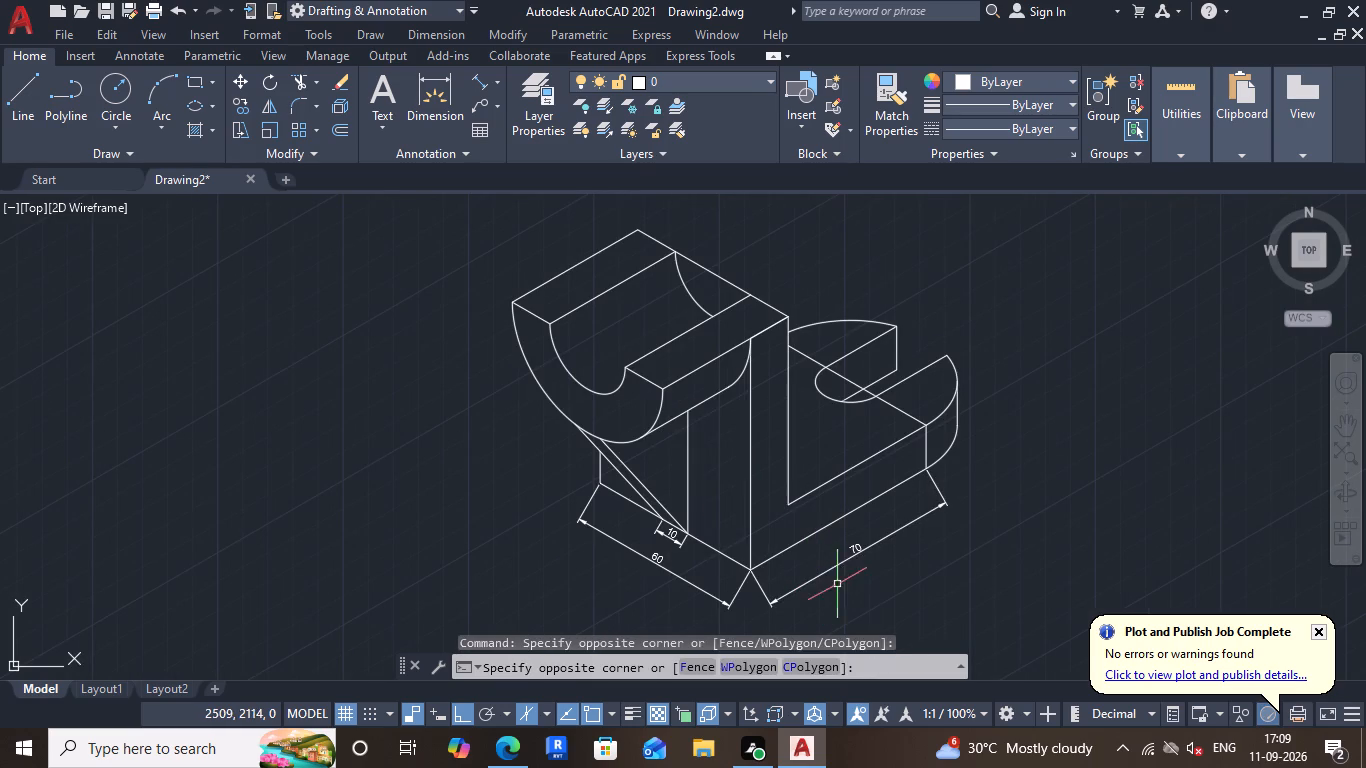
left_click_drag(859, 599, 848, 584)
left_click(812, 544)
type("DIM")
type("ED")
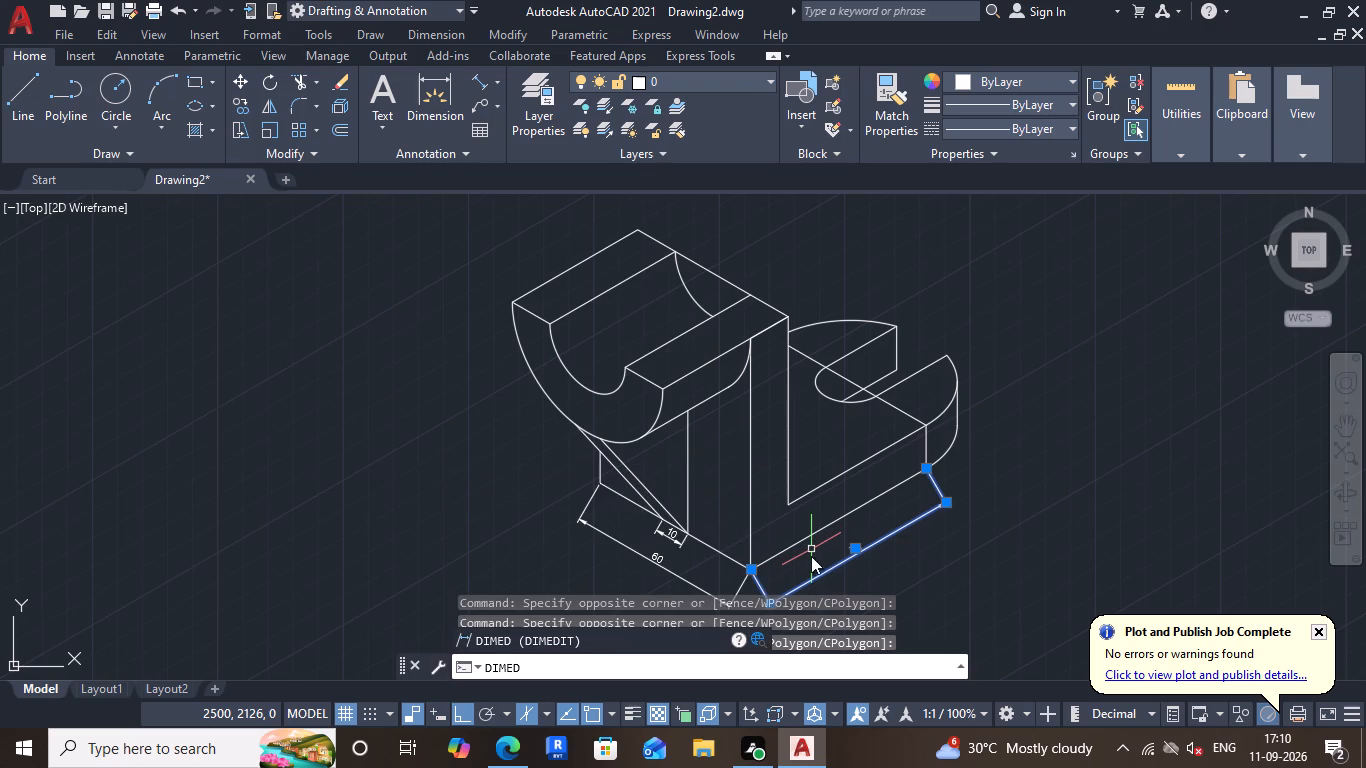
key("Return")
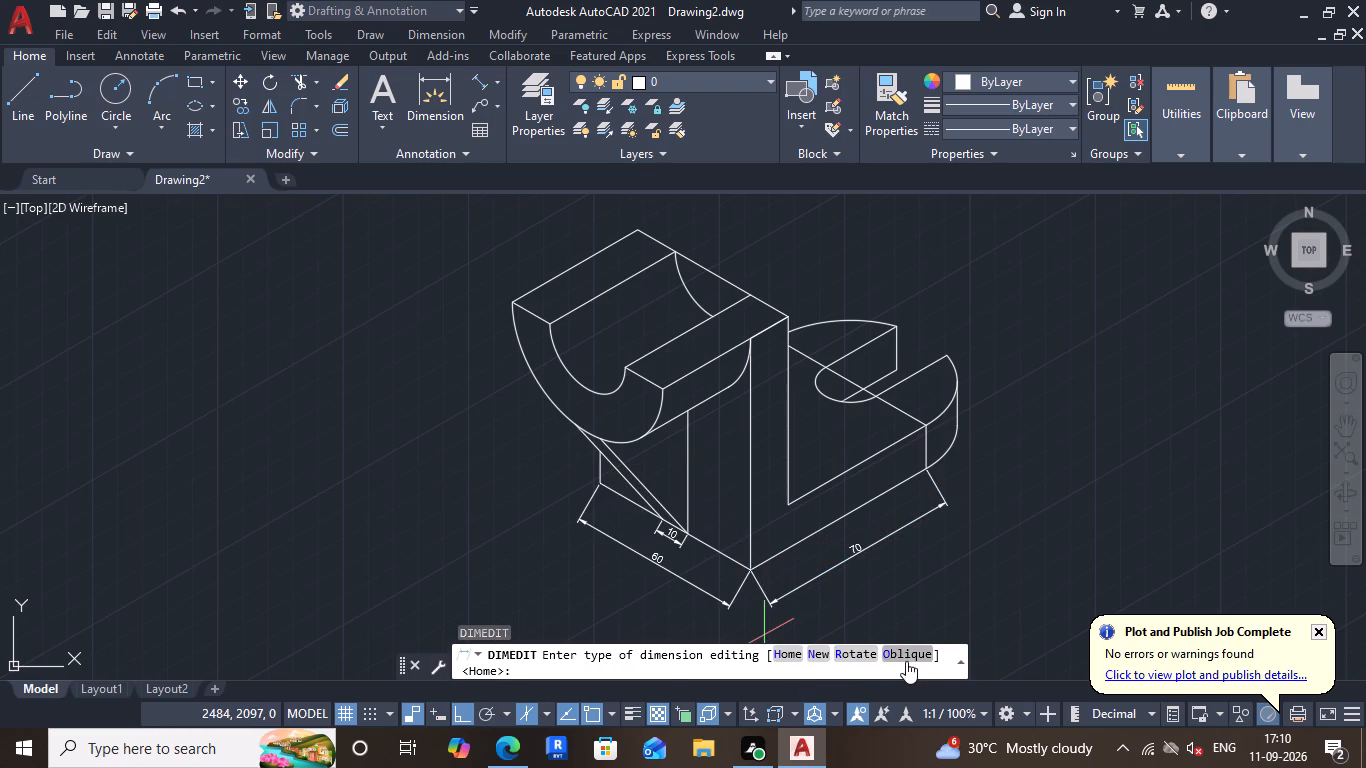
left_click(906, 661)
scroll(778, 568, "up", 1)
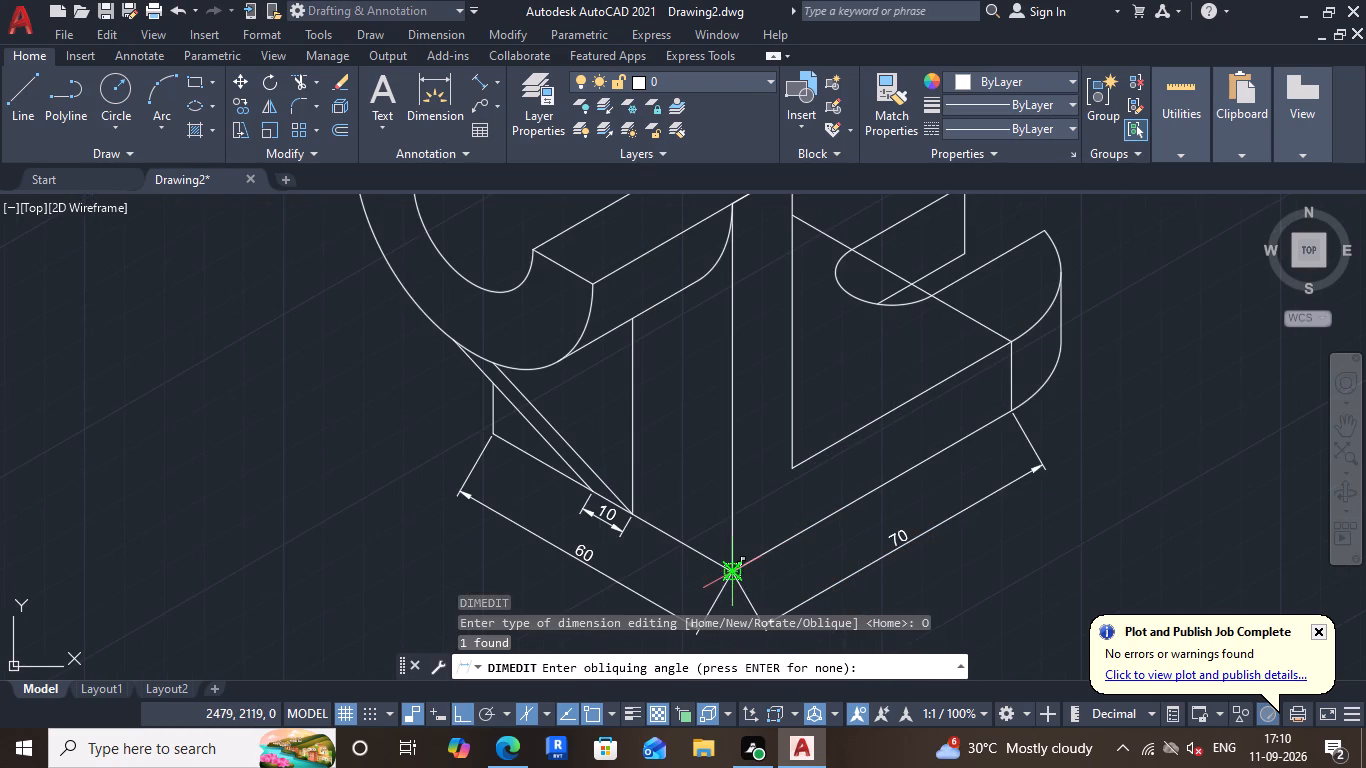
left_click(733, 565)
left_click(728, 434)
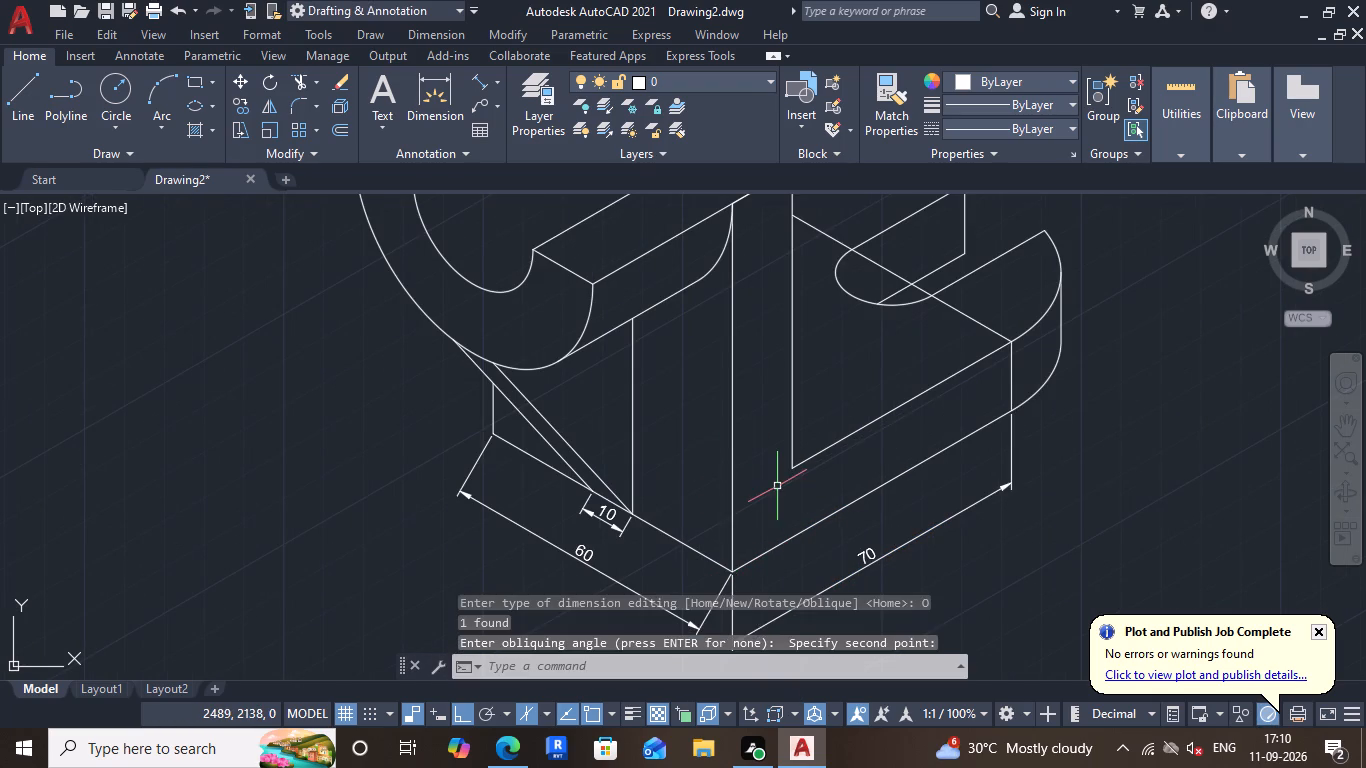
Oblique the 60 dimension along the bracket's bottom 150° edge so its extension lines run vertically.
scroll(778, 487, "down", 3)
scroll(733, 512, "up", 4)
left_click(954, 592)
left_click(902, 535)
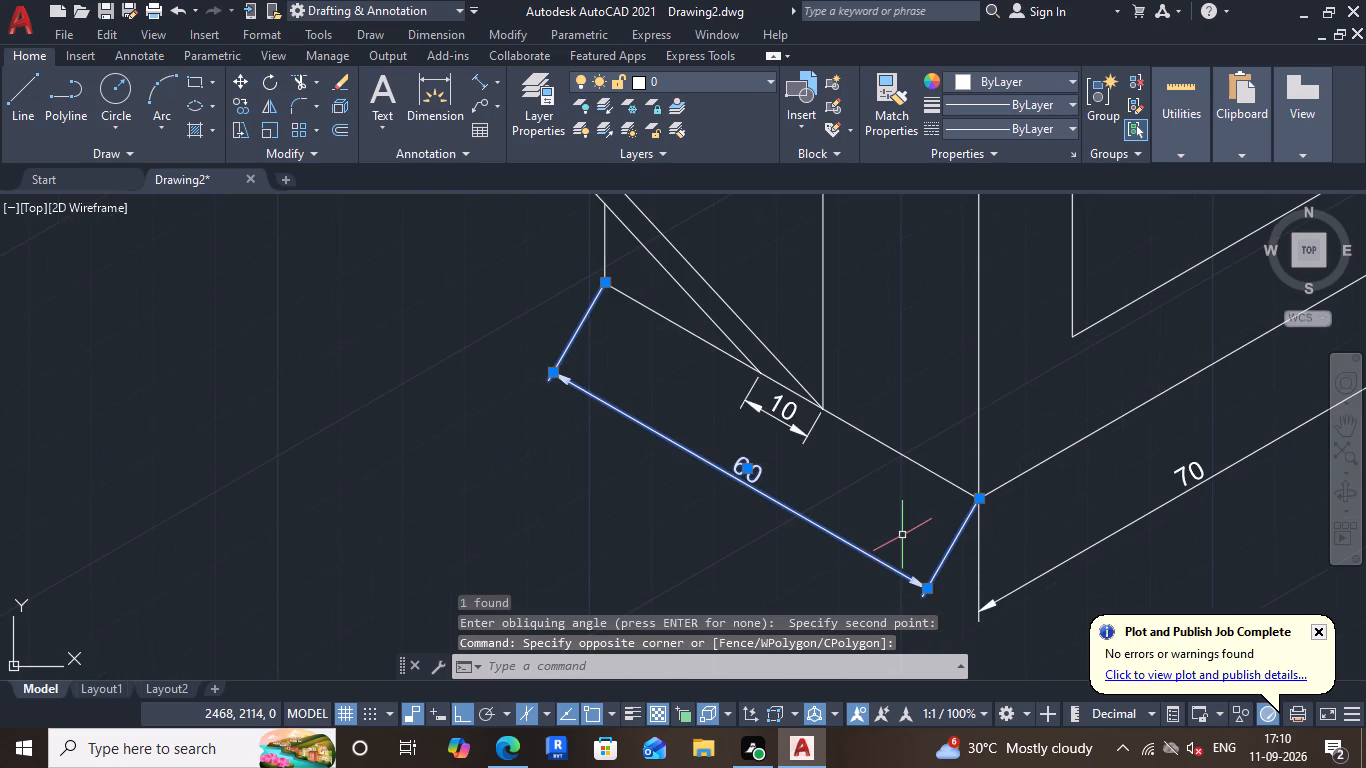
key("space")
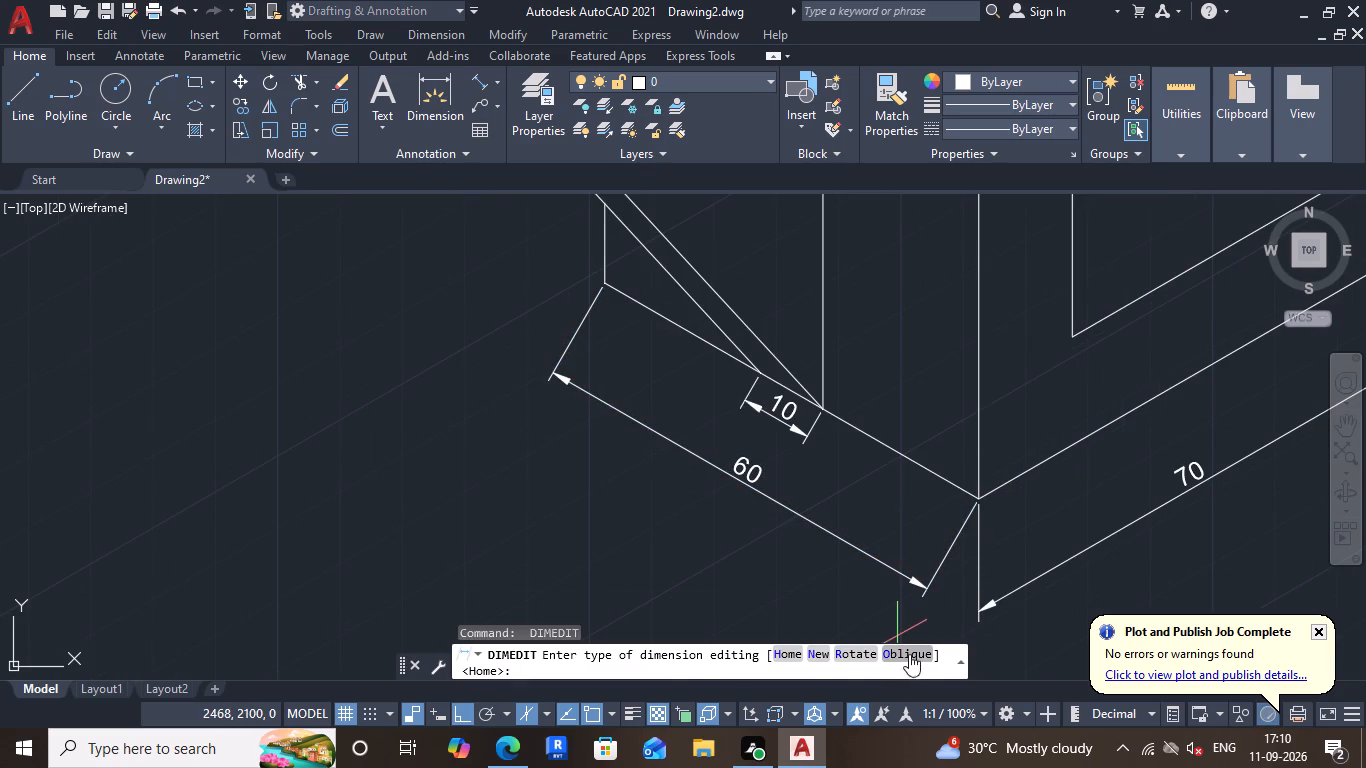
left_click(908, 652)
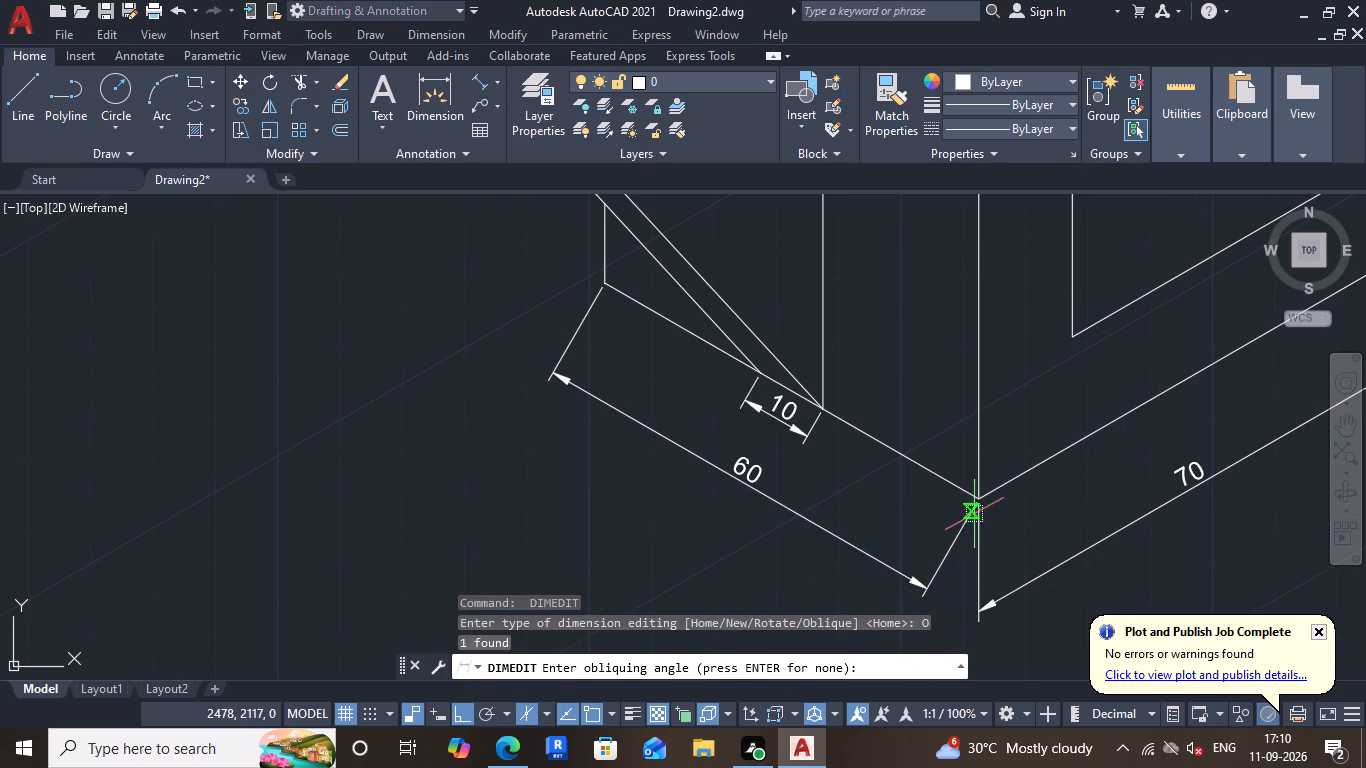
left_click(979, 500)
left_click(978, 399)
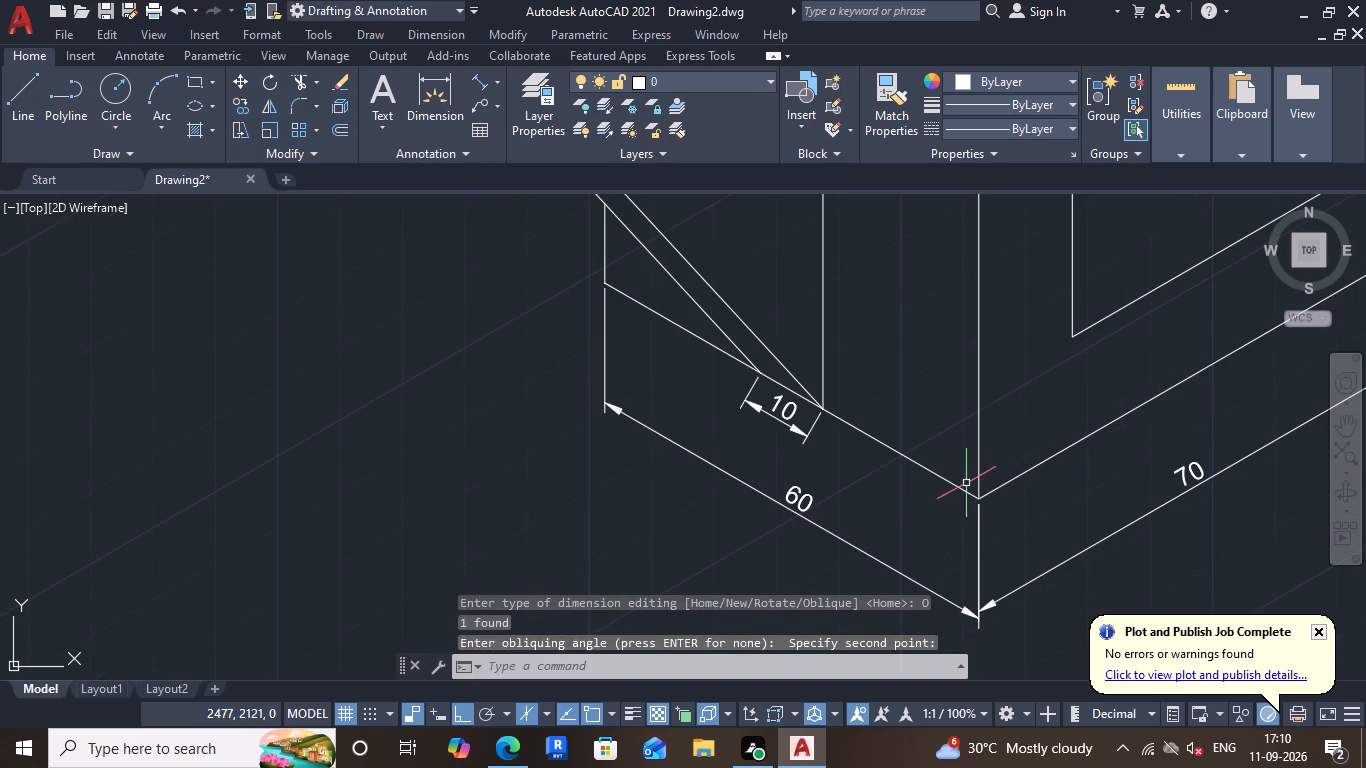
Oblique the 10 dimension at the slanted rib's foot so its extension lines run vertically.
scroll(965, 493, "down", 3)
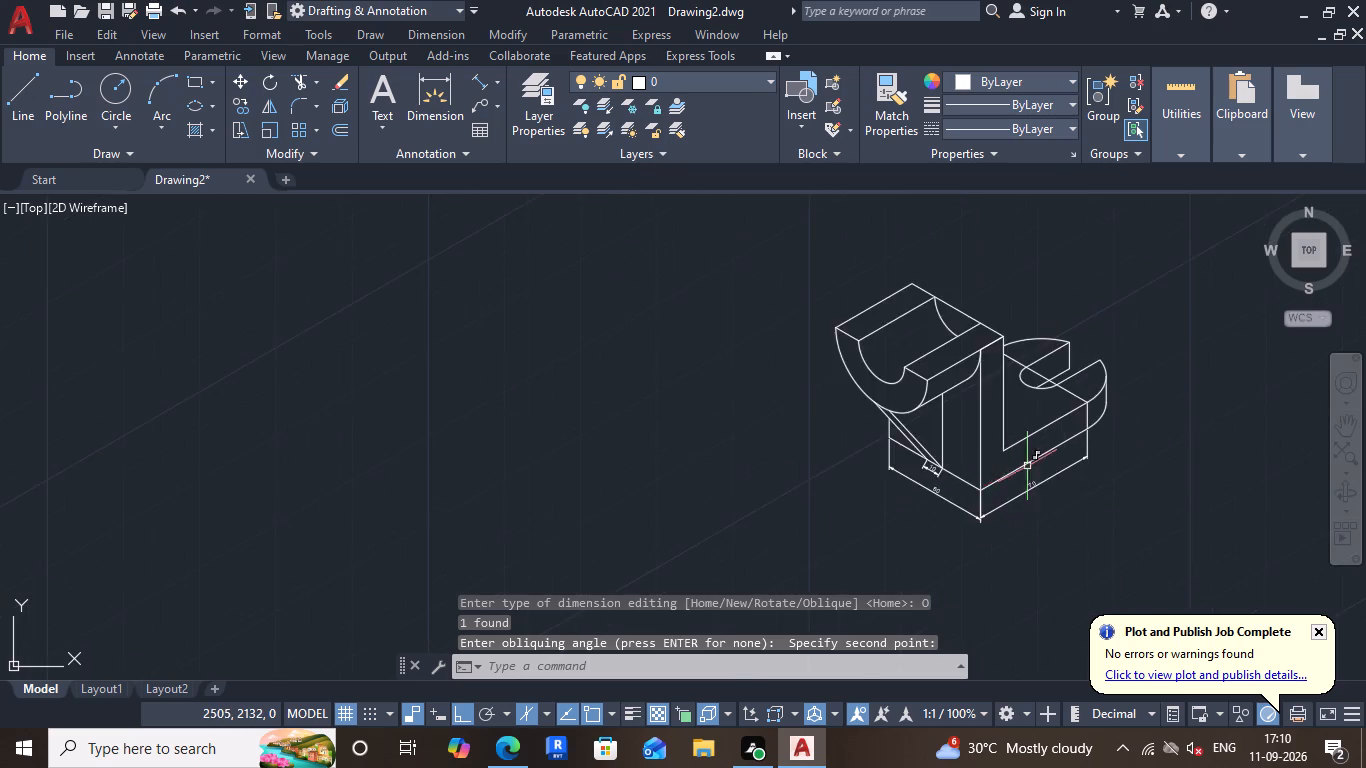
scroll(1032, 459, "up", 3)
middle_click_drag(1045, 452, 854, 550)
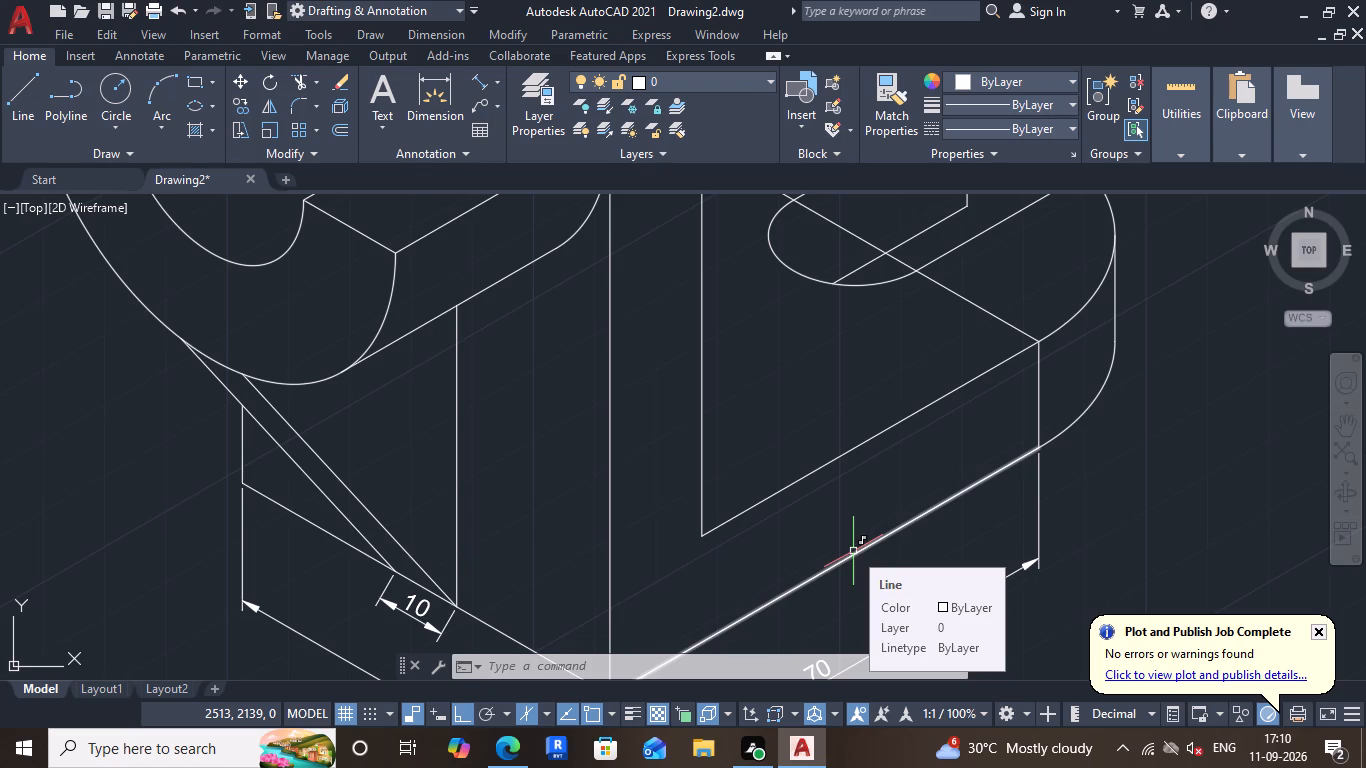
scroll(866, 524, "down", 2)
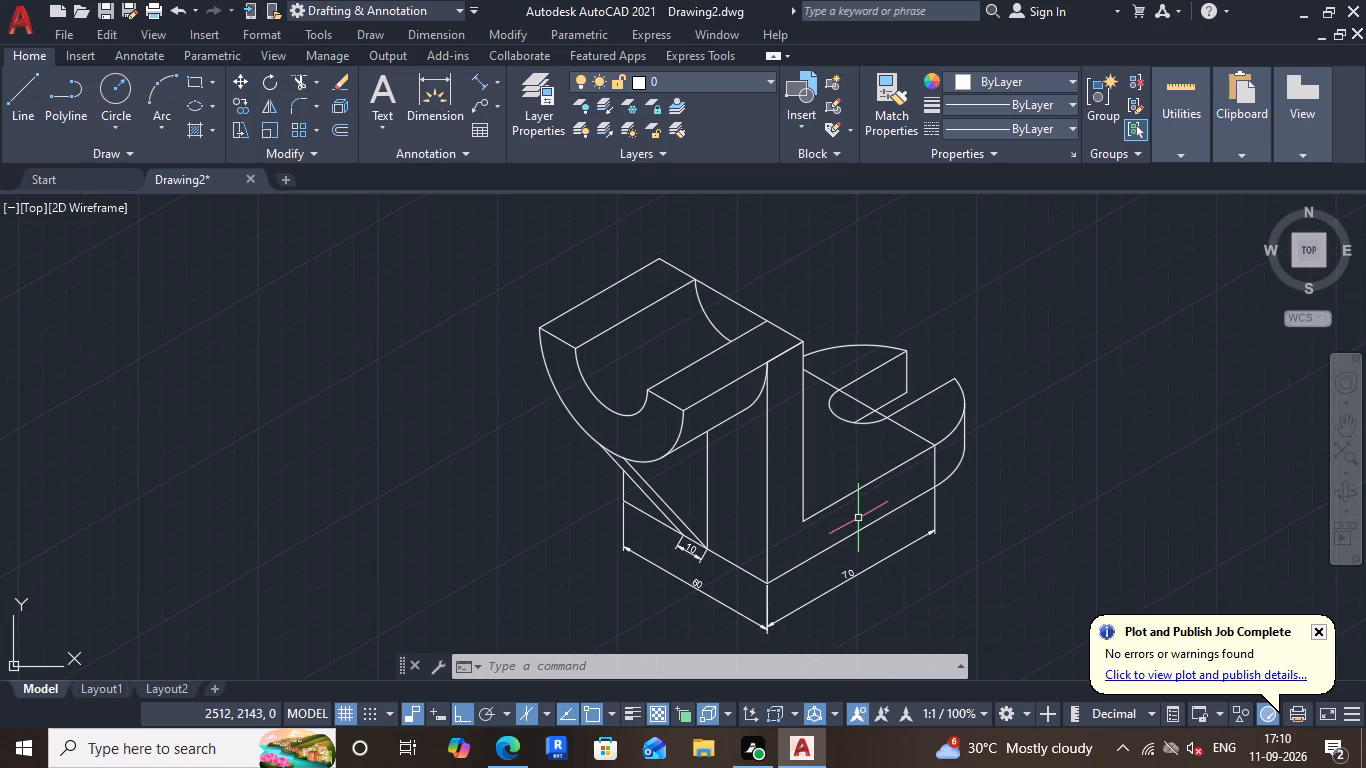
scroll(858, 518, "up", 1)
scroll(858, 518, "down", 2)
scroll(787, 464, "up", 3)
scroll(703, 272, "up", 3)
scroll(720, 296, "down", 4)
scroll(757, 373, "down", 2)
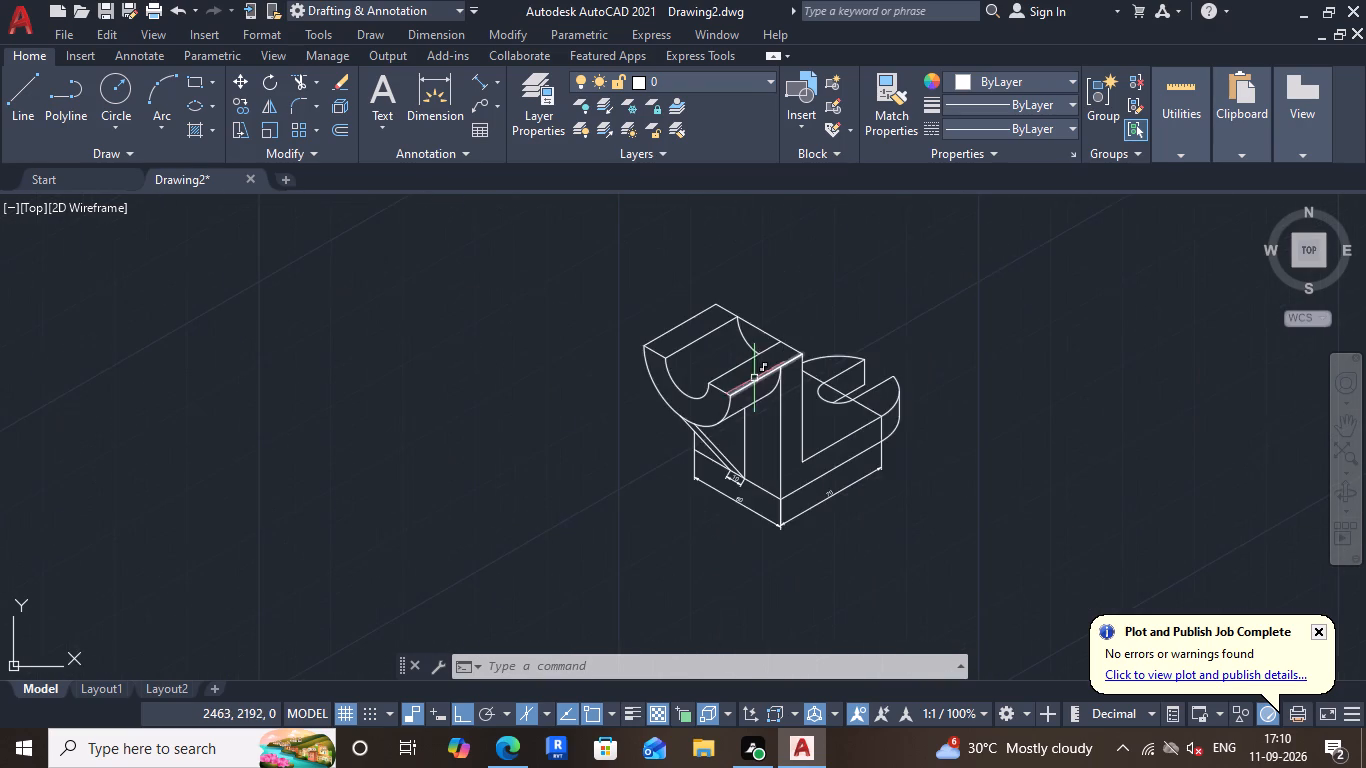
scroll(752, 380, "up", 1)
scroll(756, 562, "up", 2)
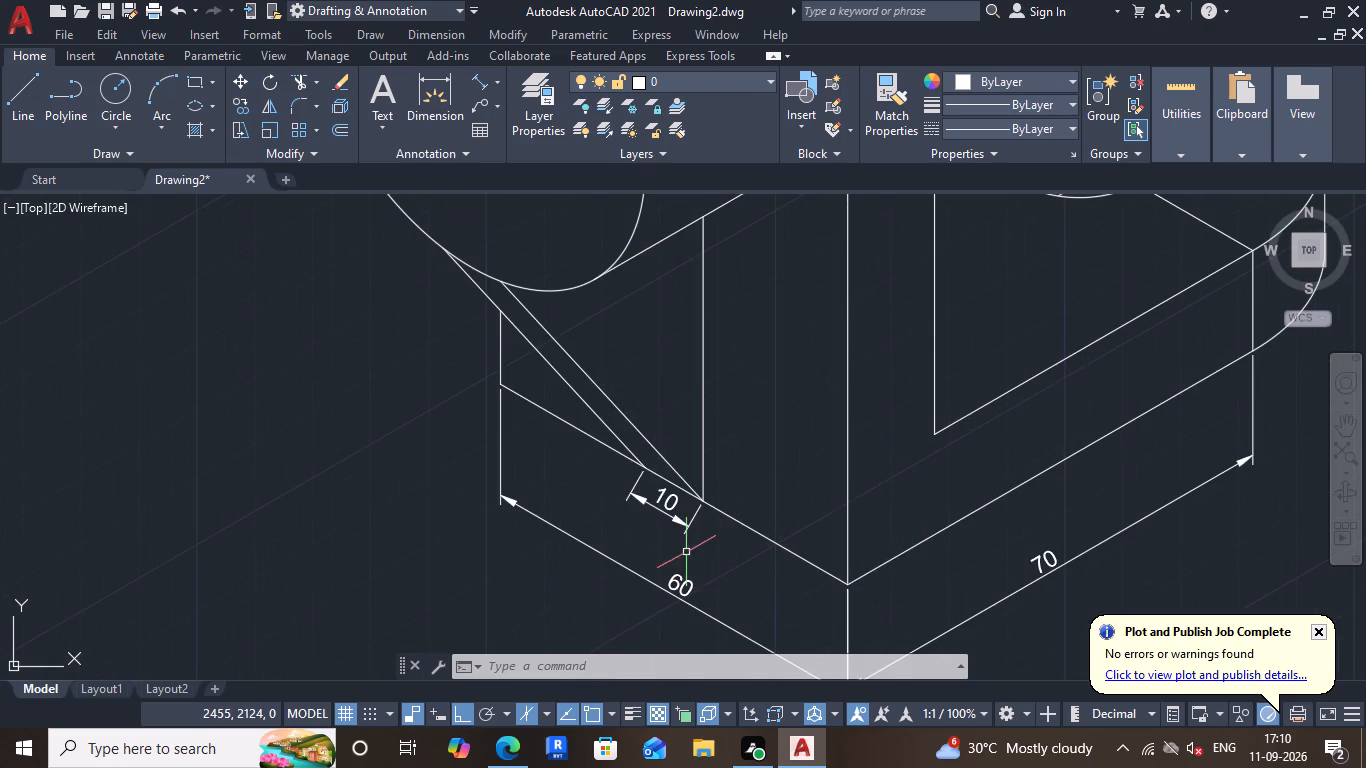
scroll(704, 543, "up", 3)
left_click(644, 494)
left_click(590, 451)
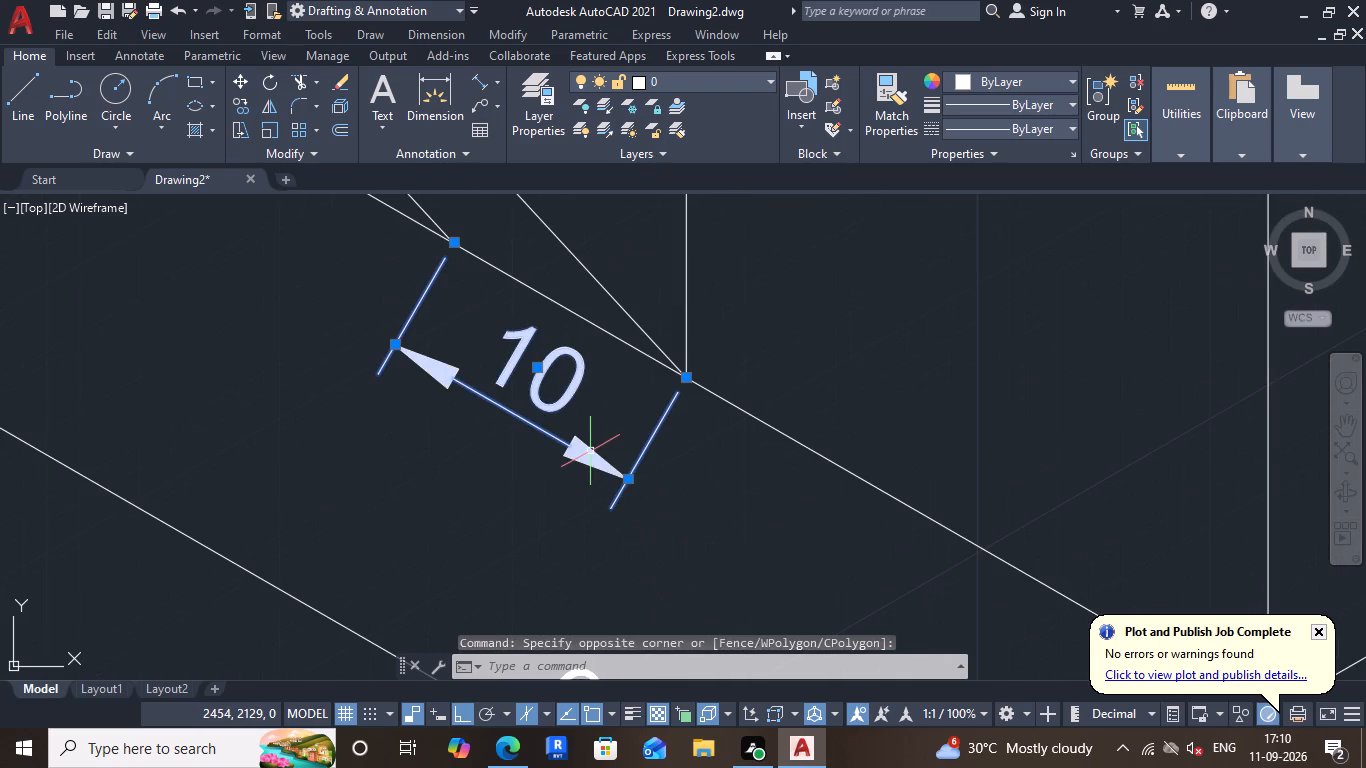
key("Return")
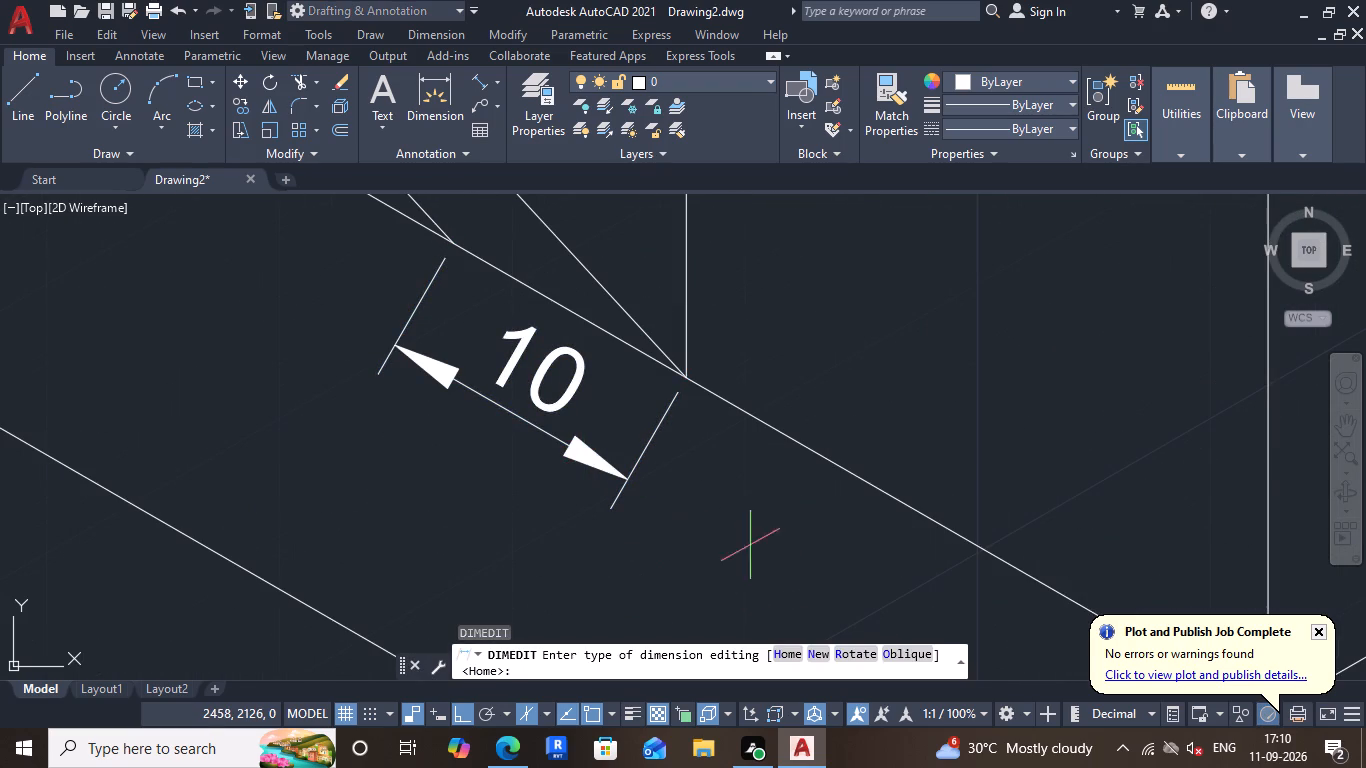
left_click(897, 656)
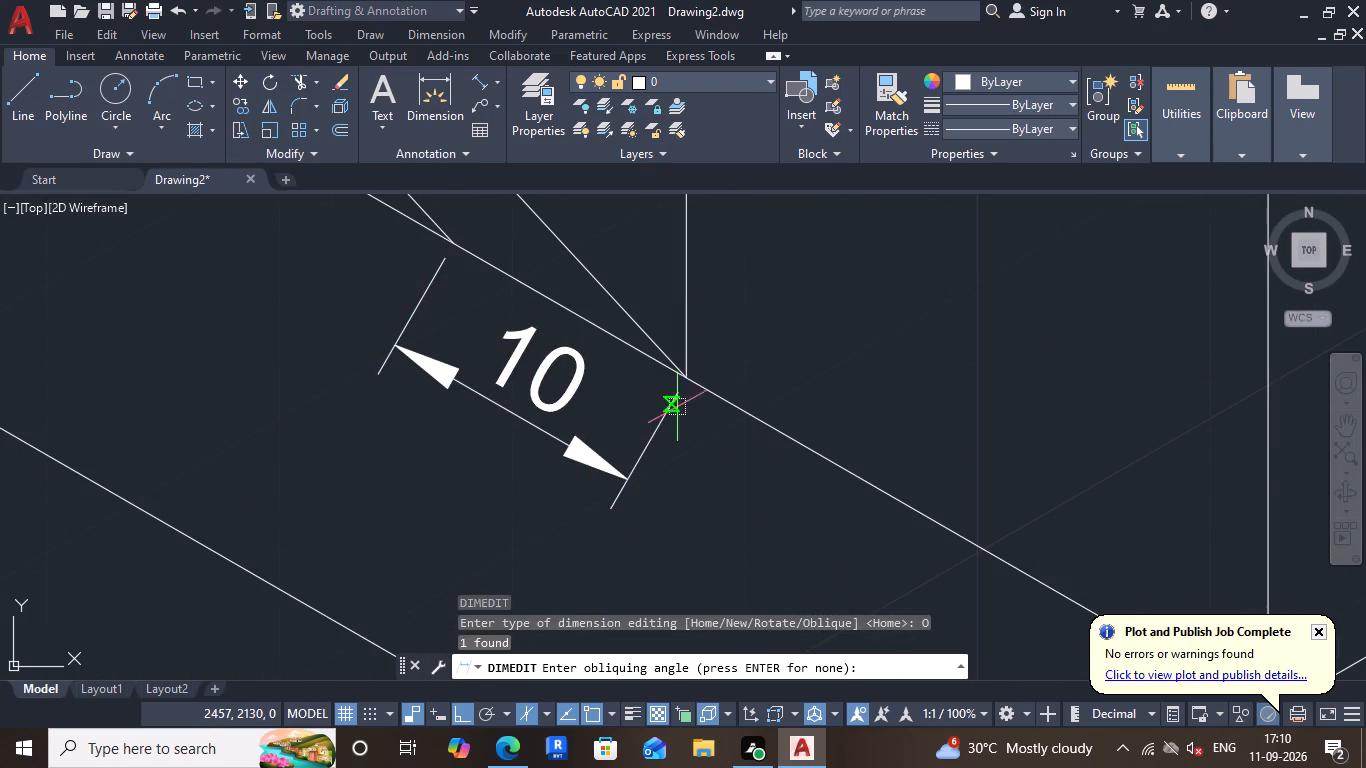
left_click(690, 379)
left_click(683, 251)
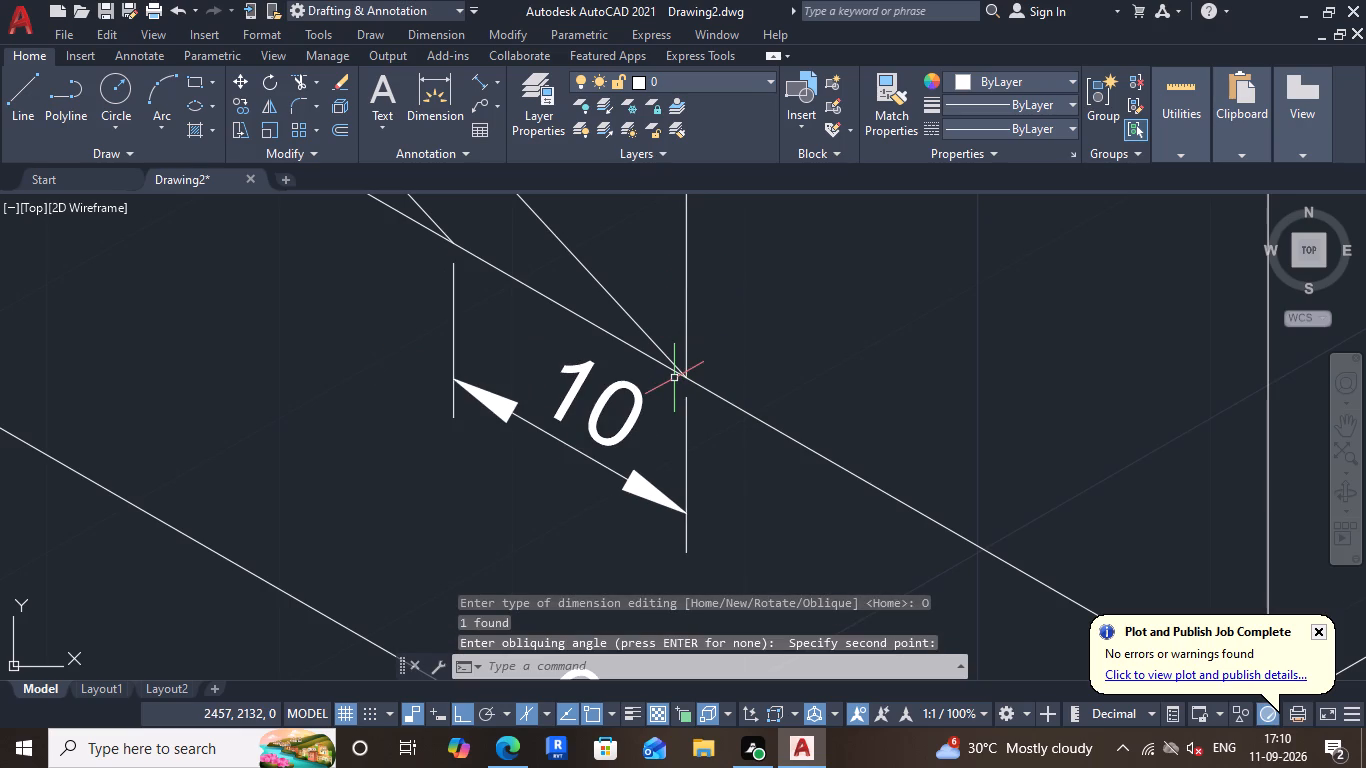
Add an aligned dimension along the saddle's outer top 30° edge, from the upright's top corner to the saddle's end, placed over the flat top face.
scroll(677, 372, "down", 3)
middle_click_drag(682, 354, 776, 428)
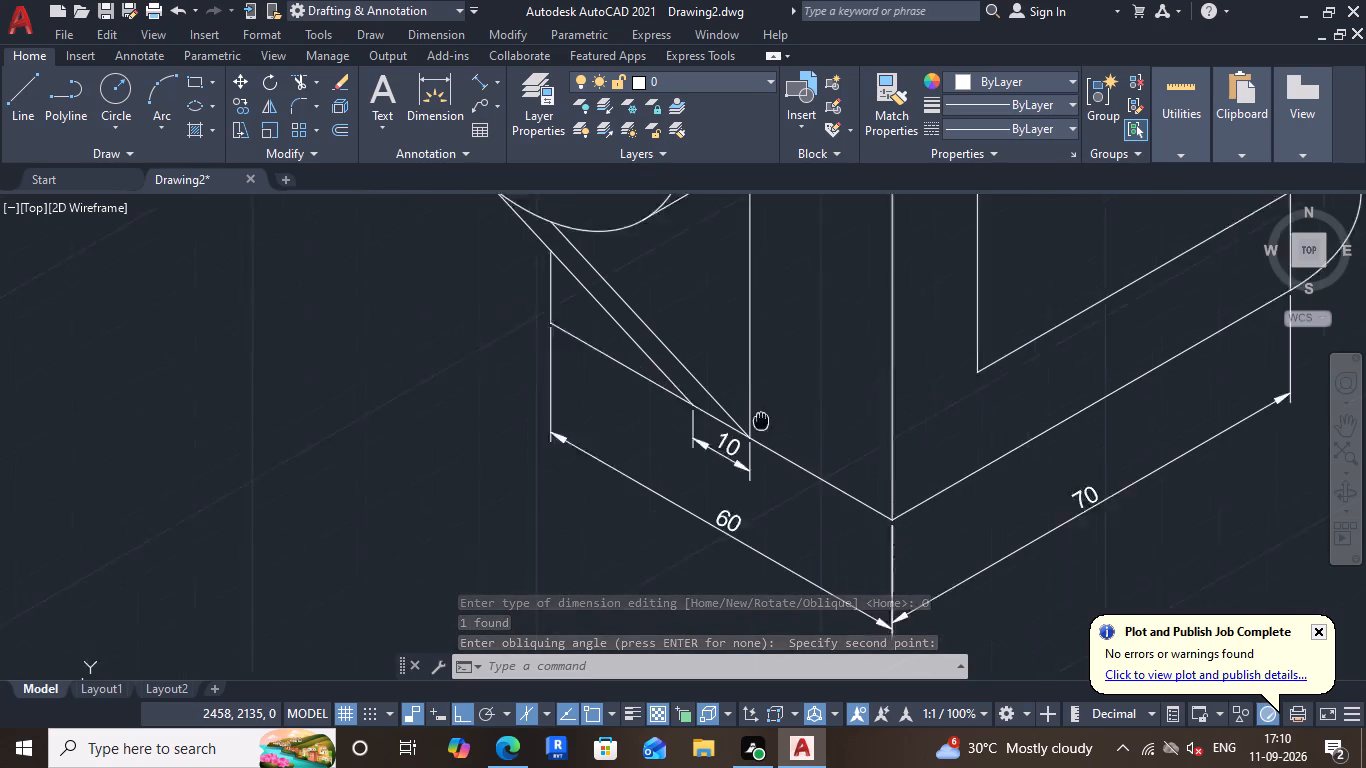
middle_click_drag(776, 428, 821, 451)
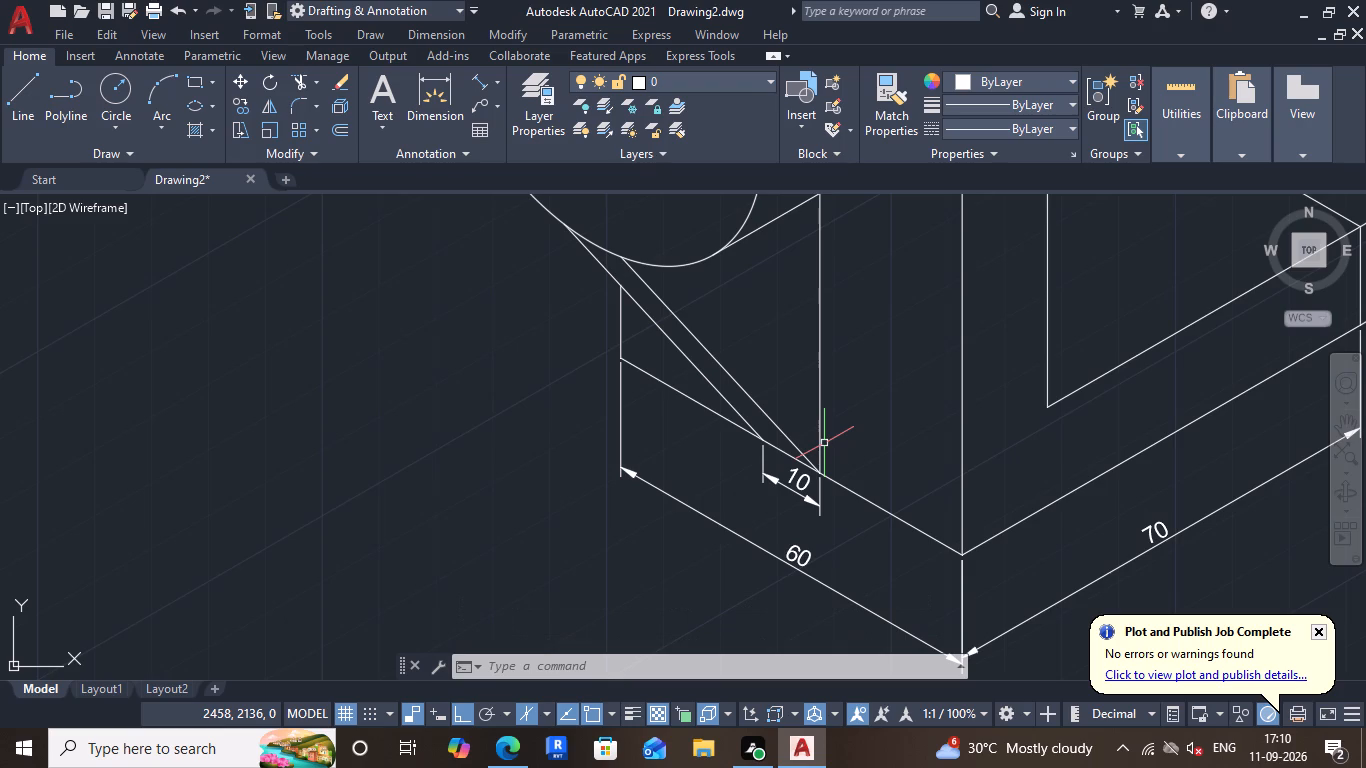
scroll(823, 432, "down", 3)
scroll(802, 330, "up", 2)
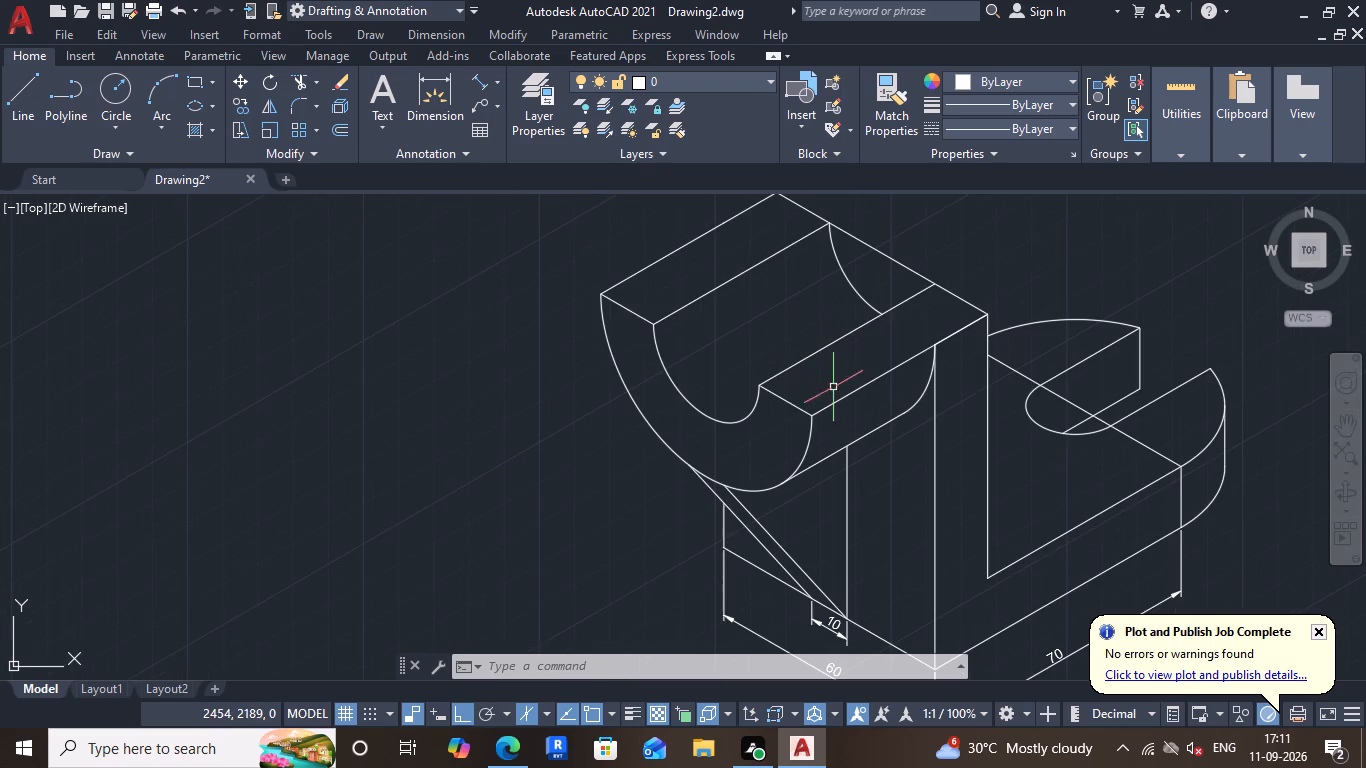
left_click(484, 81)
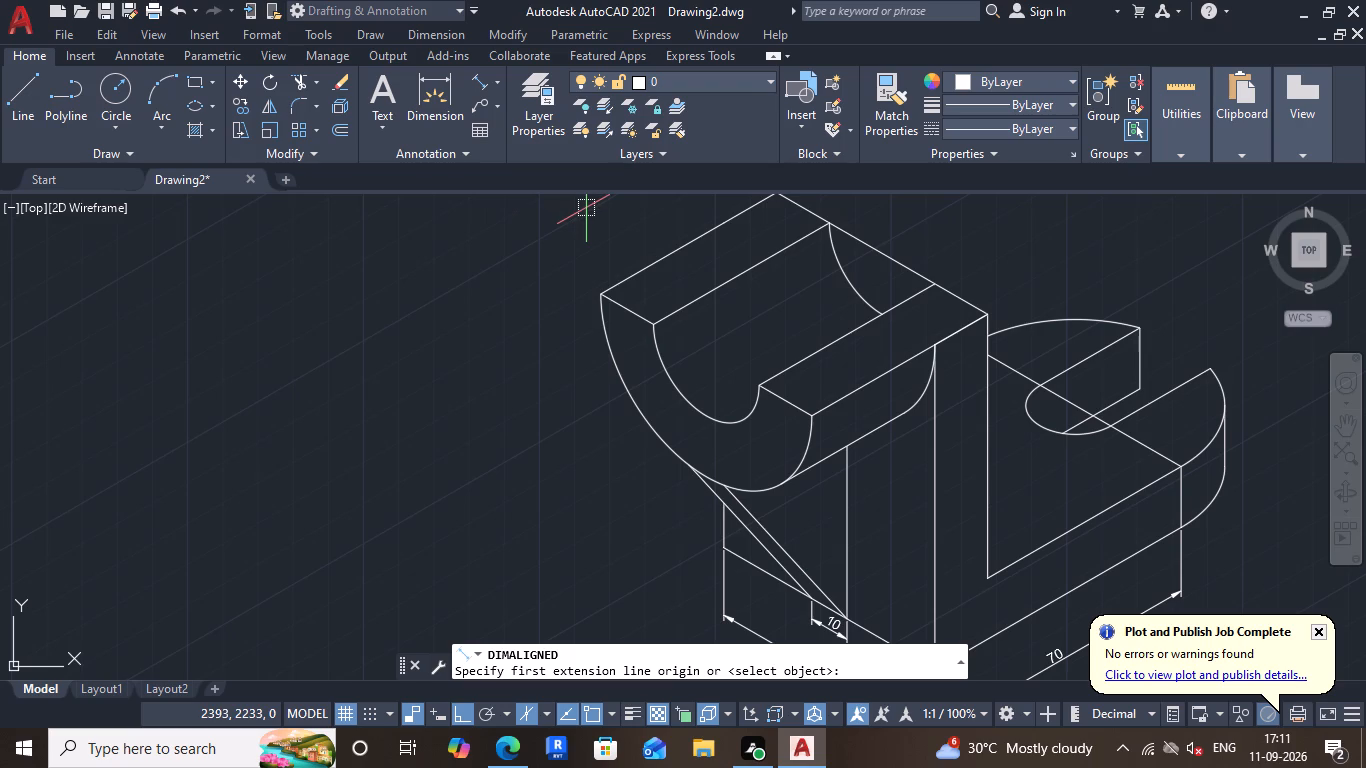
scroll(586, 215, "down", 1)
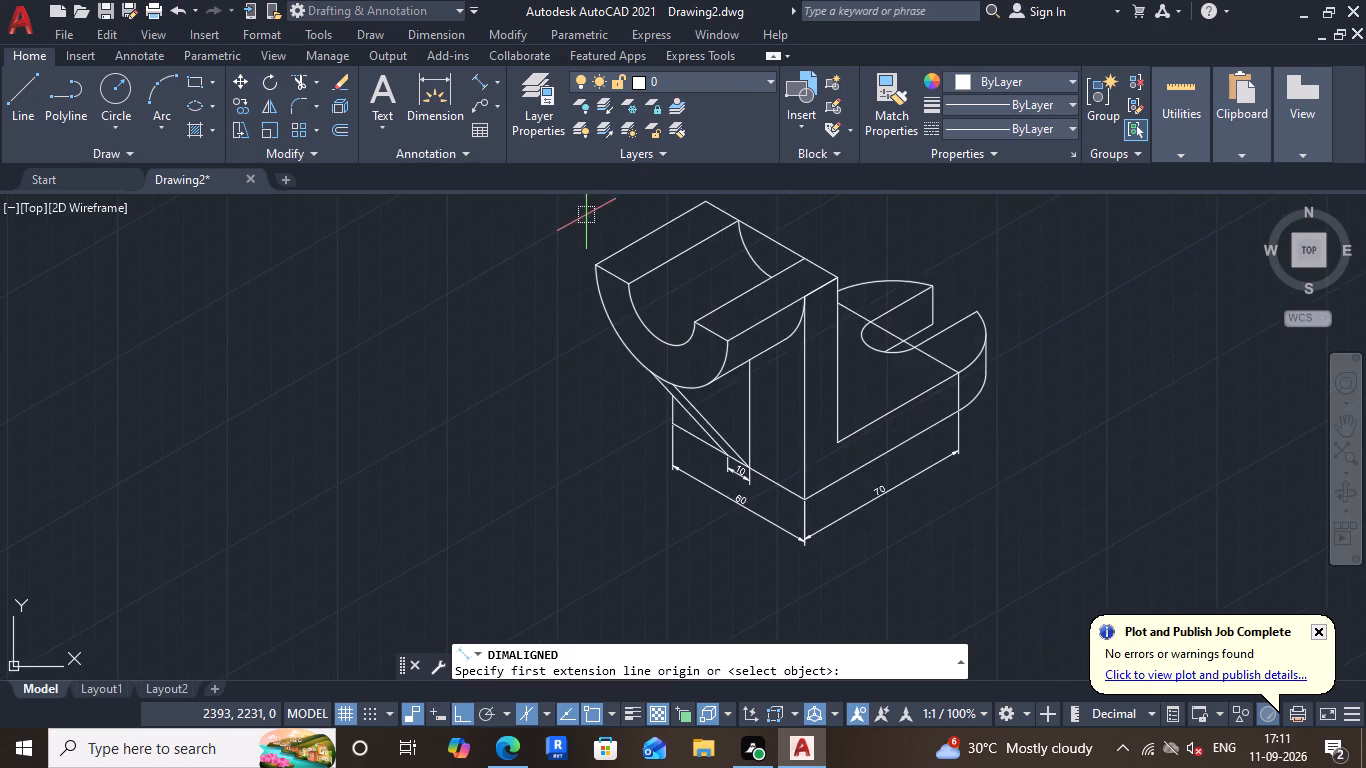
middle_click_drag(629, 227, 525, 302)
scroll(633, 360, "up", 2)
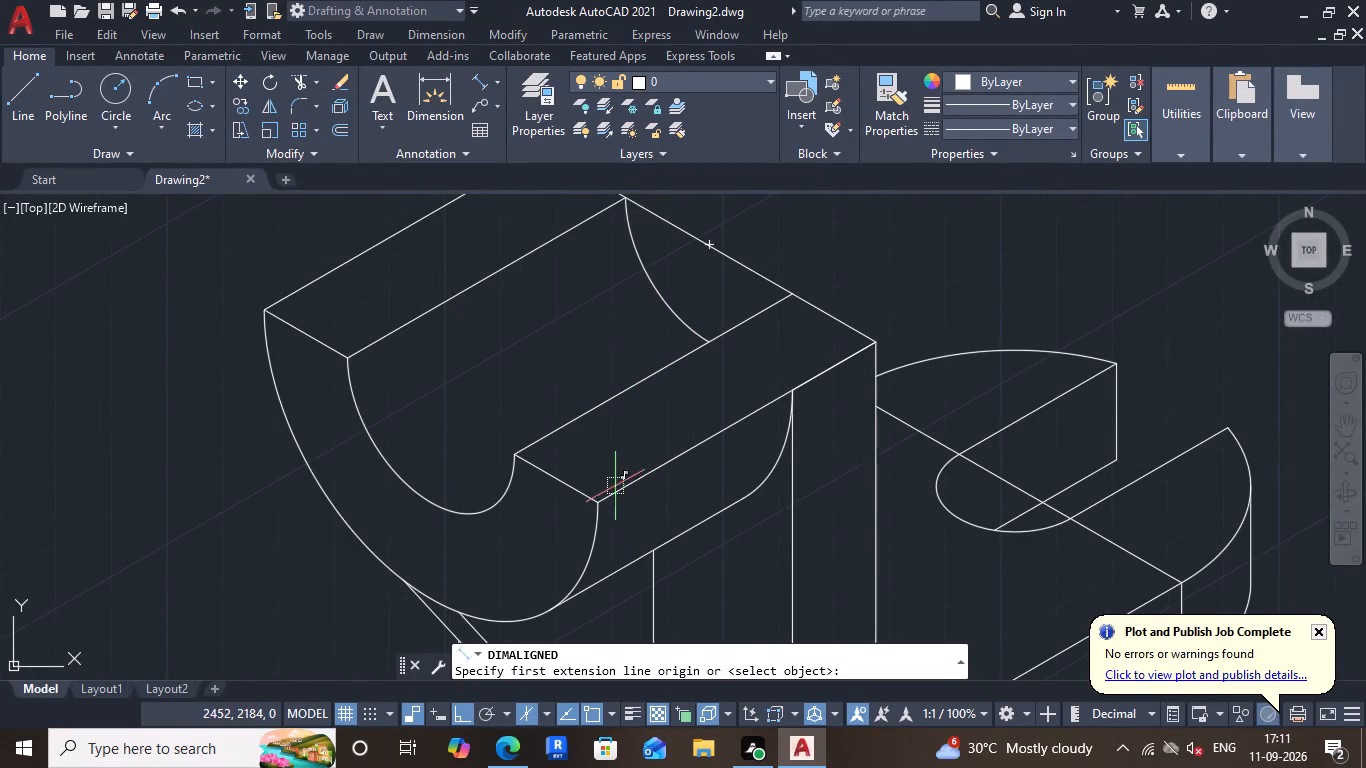
scroll(629, 496, "up", 1)
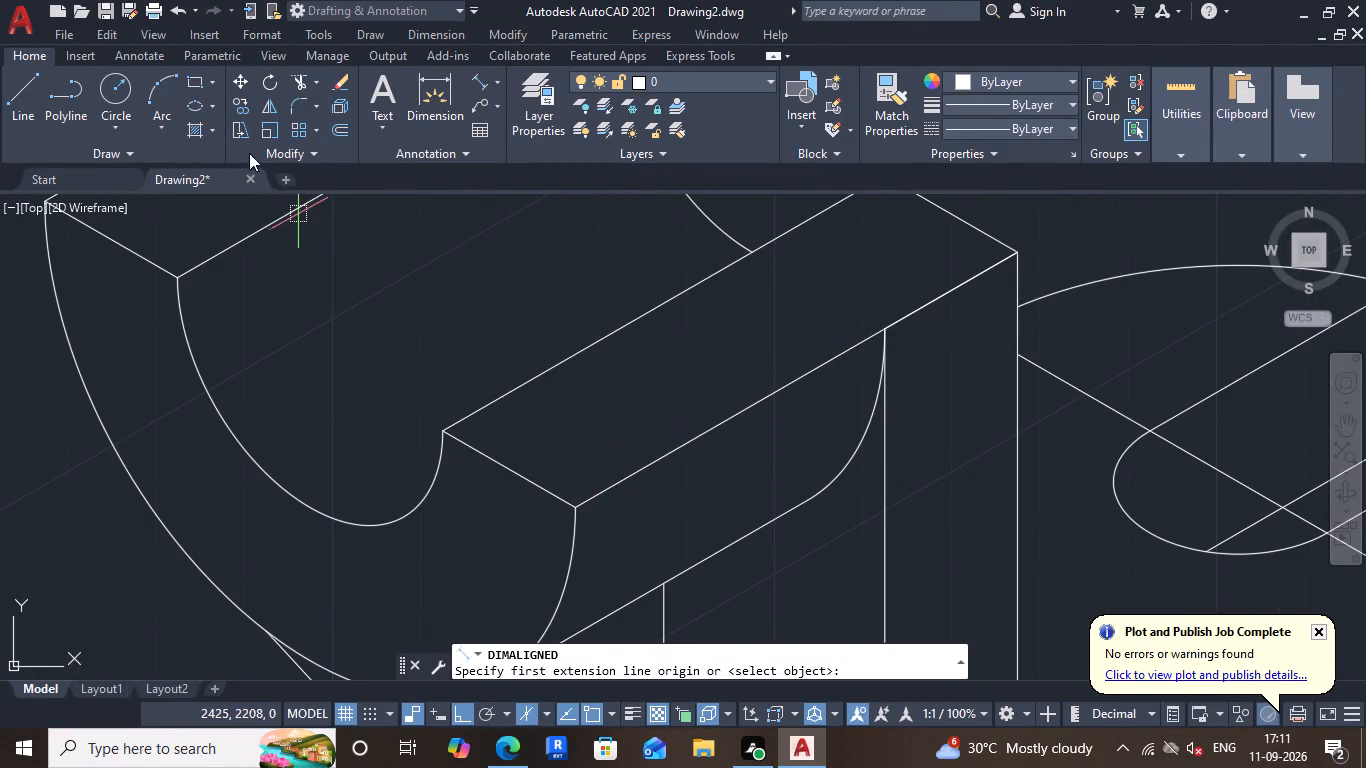
left_click(485, 84)
middle_click_drag(726, 397, 636, 466)
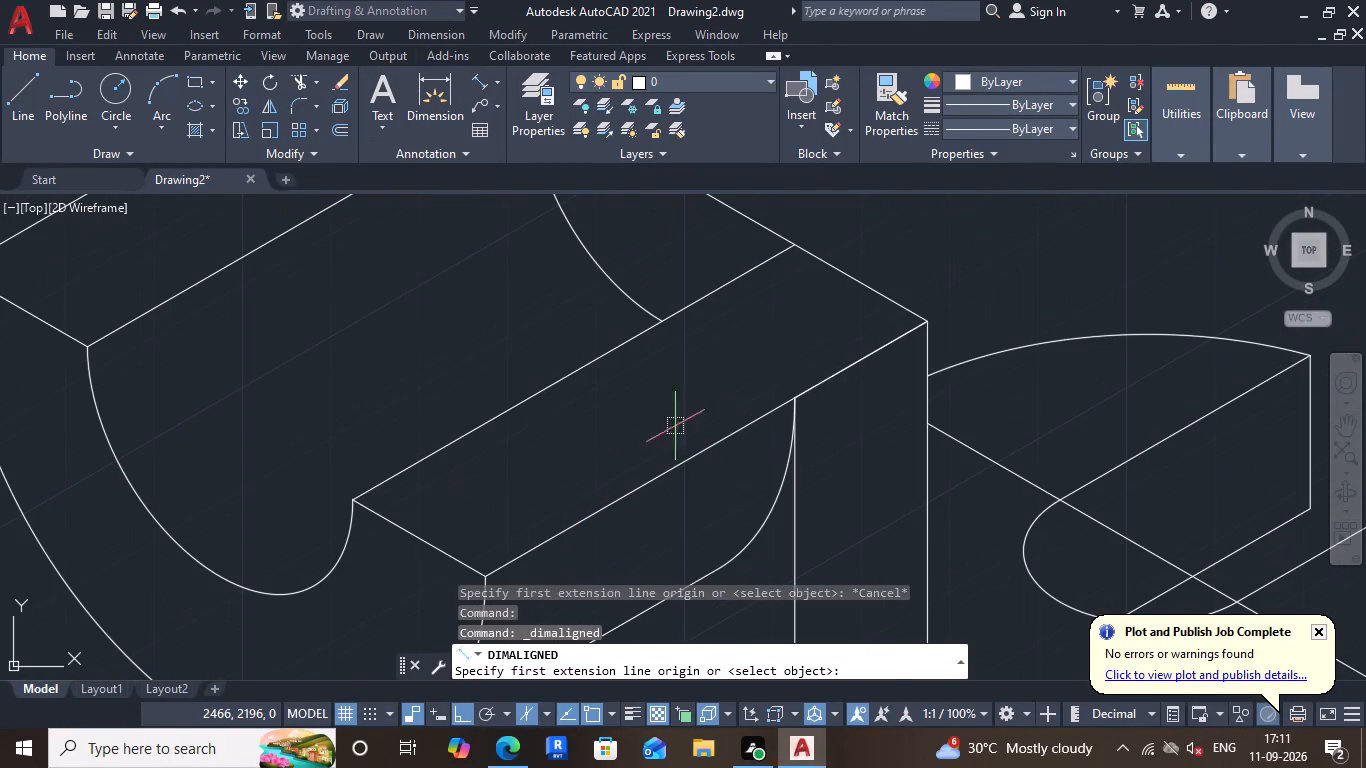
left_click(935, 326)
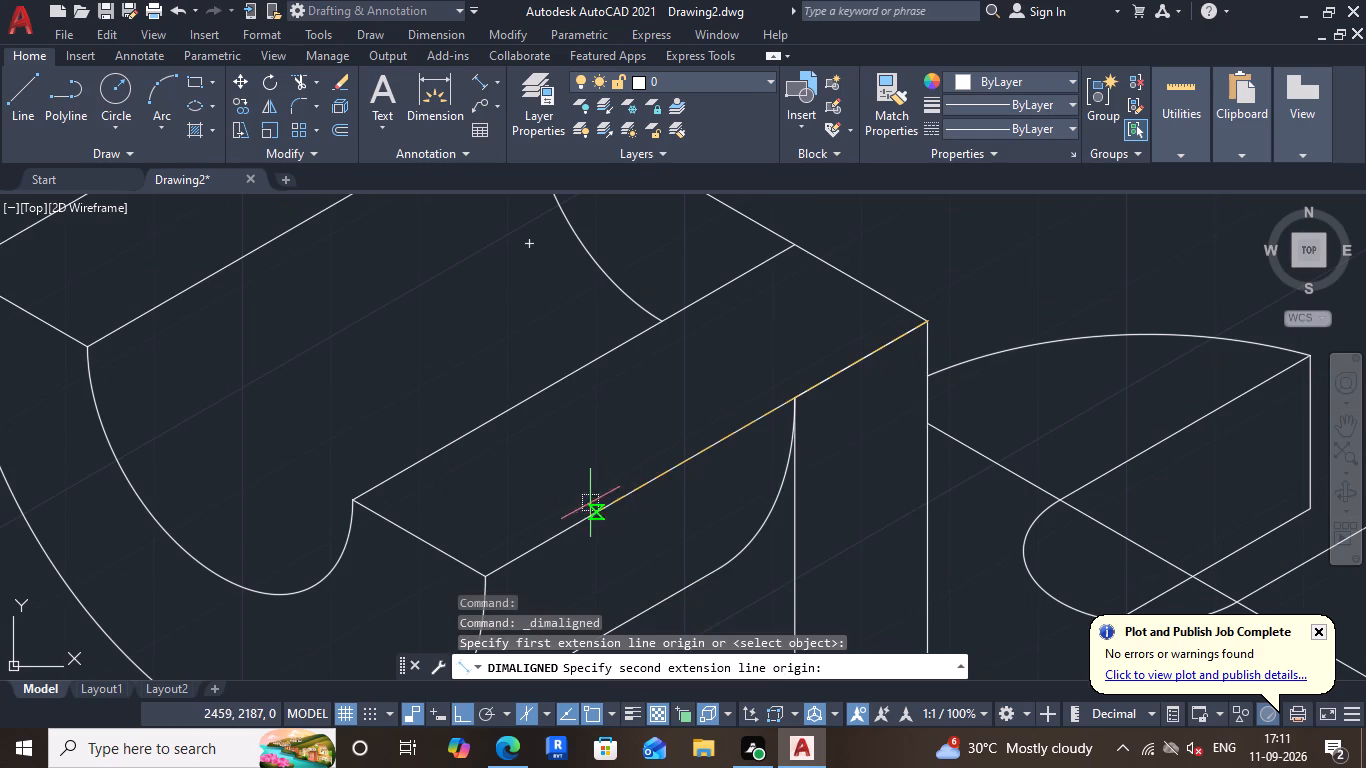
left_click(483, 576)
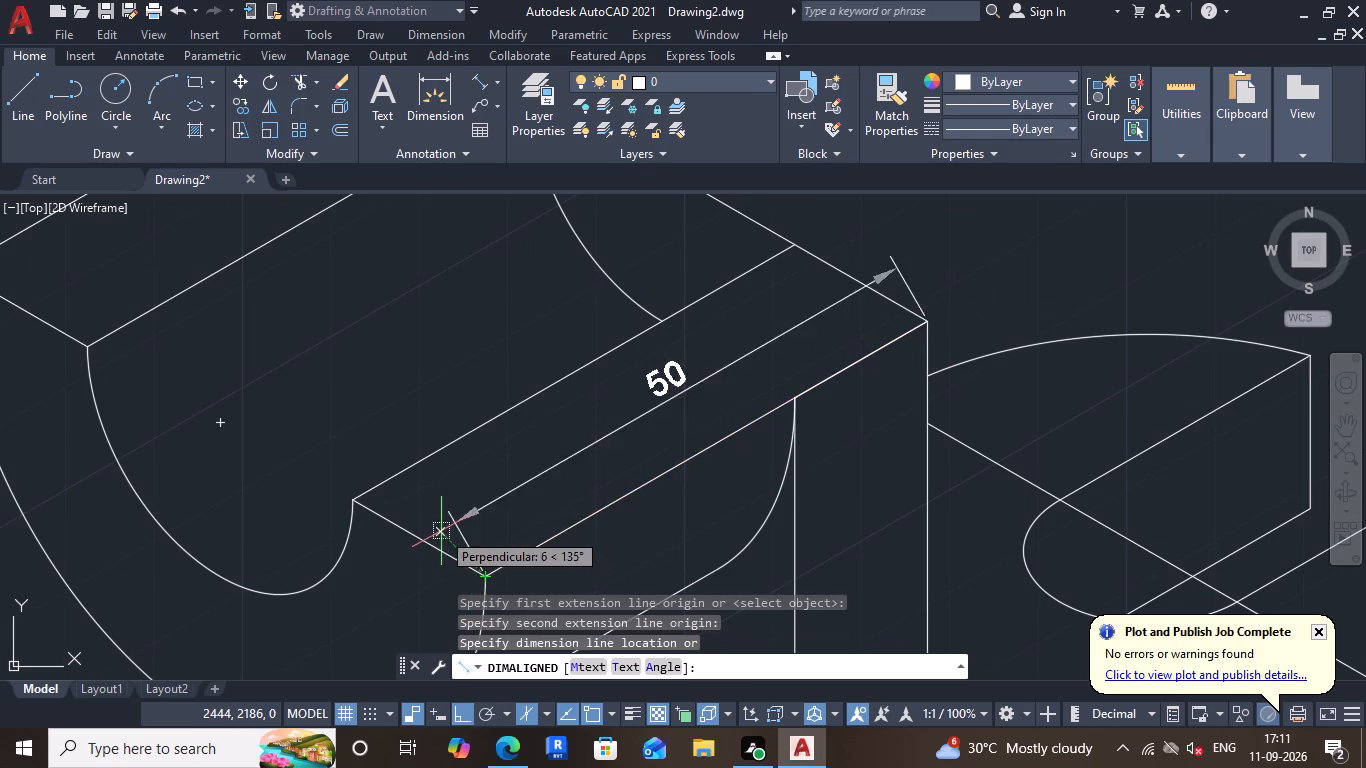
left_click(434, 524)
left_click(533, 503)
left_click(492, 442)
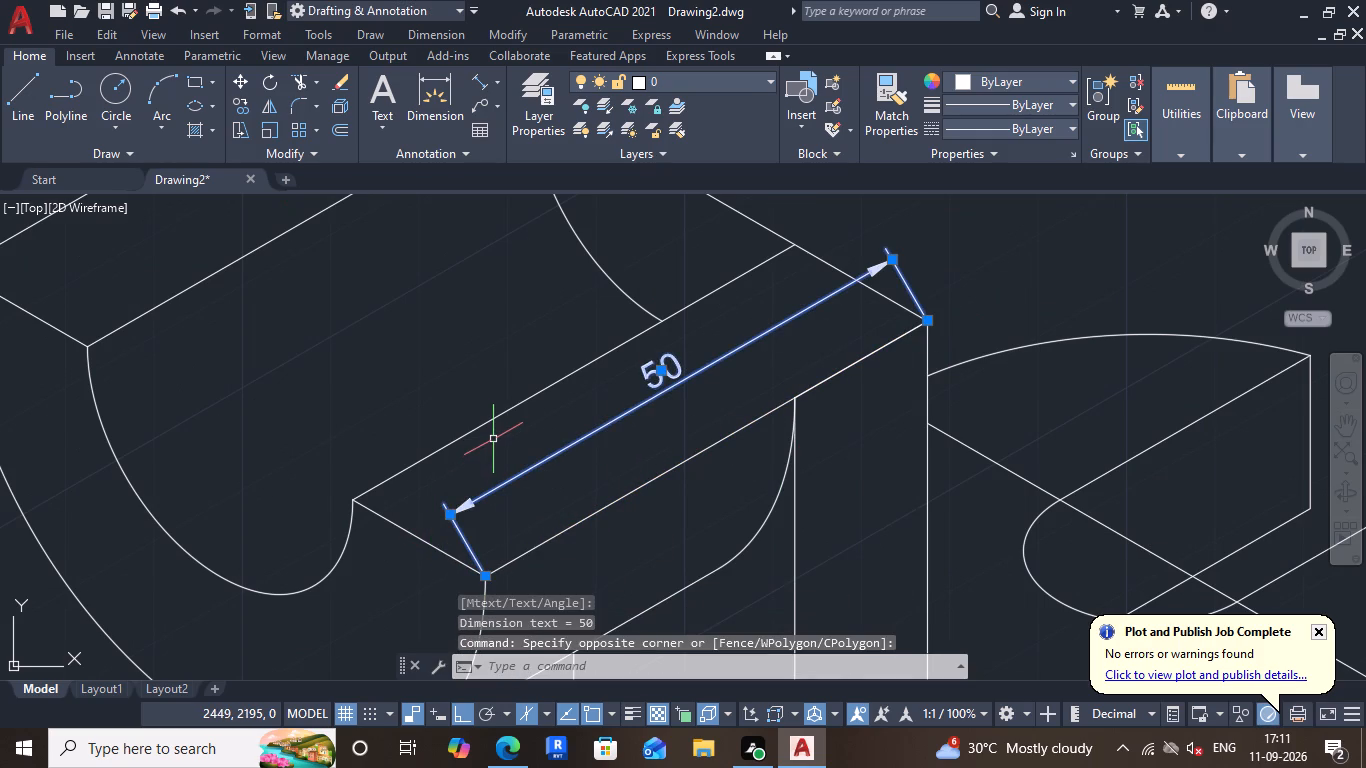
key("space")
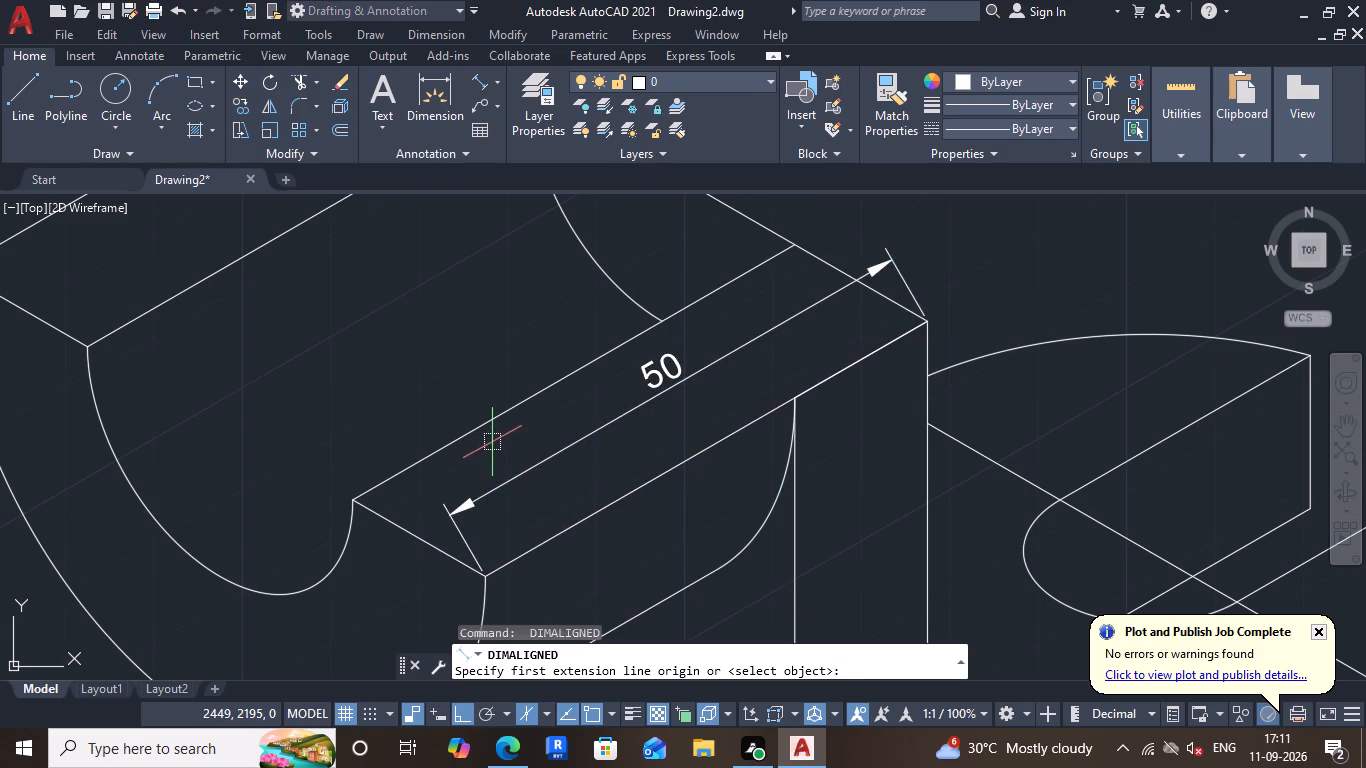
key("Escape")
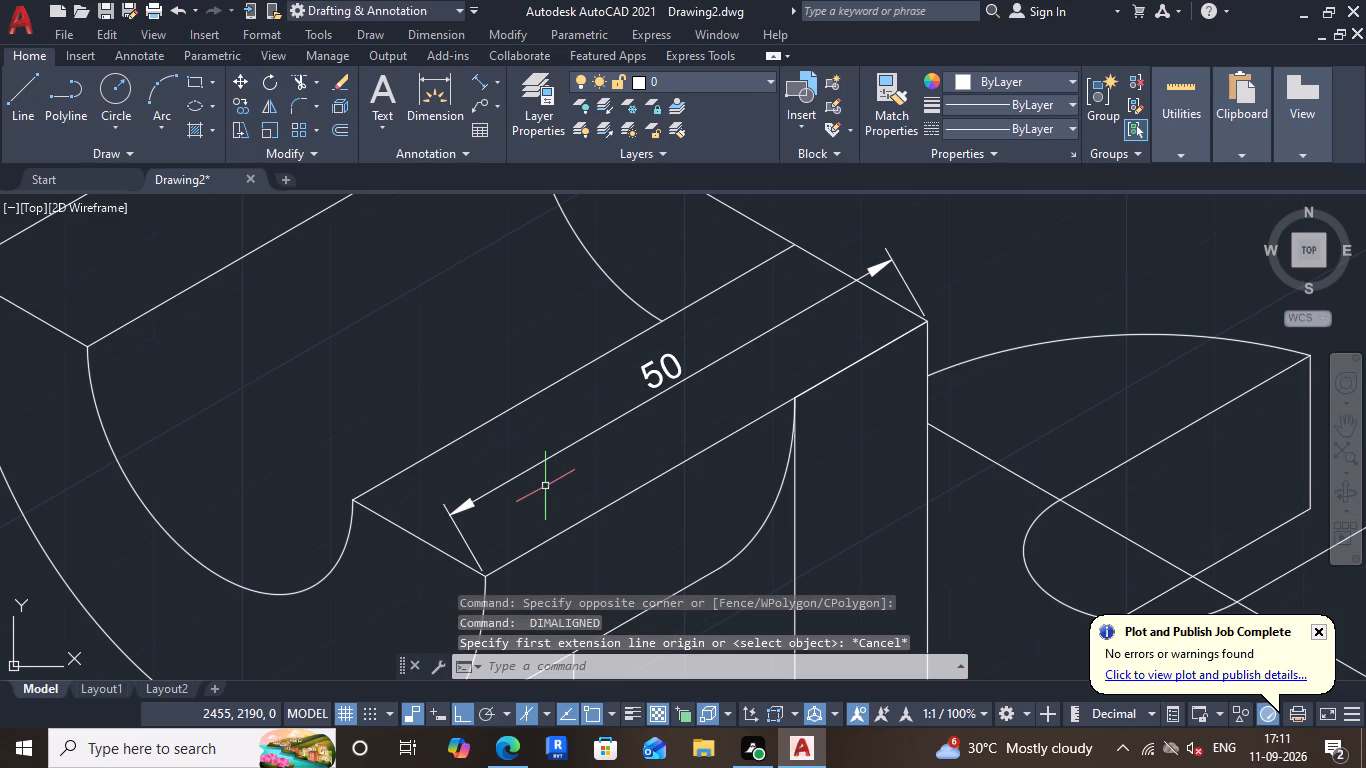
Oblique the 50 dimension on the saddle's flat top face so its extension lines run parallel to the face's short 150° end edge.
type("DI")
key("m")
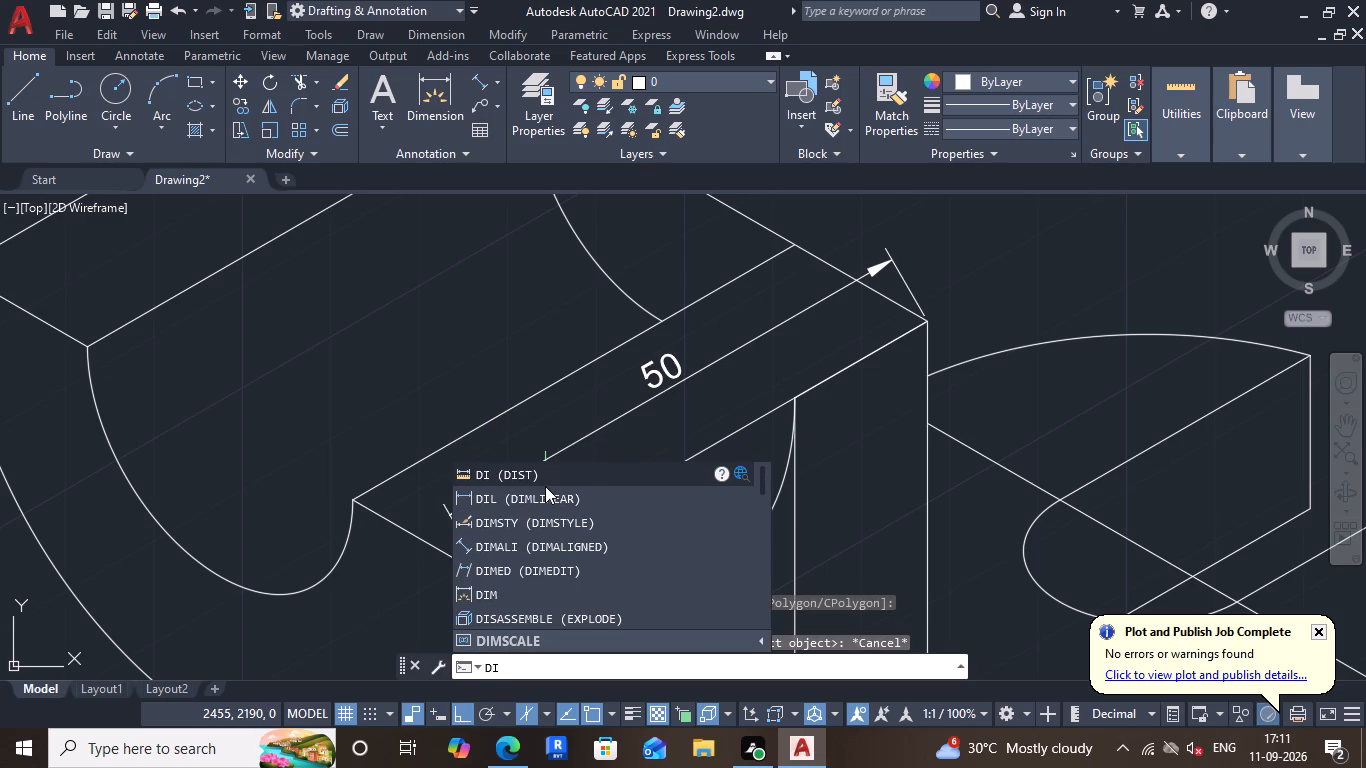
type("ED")
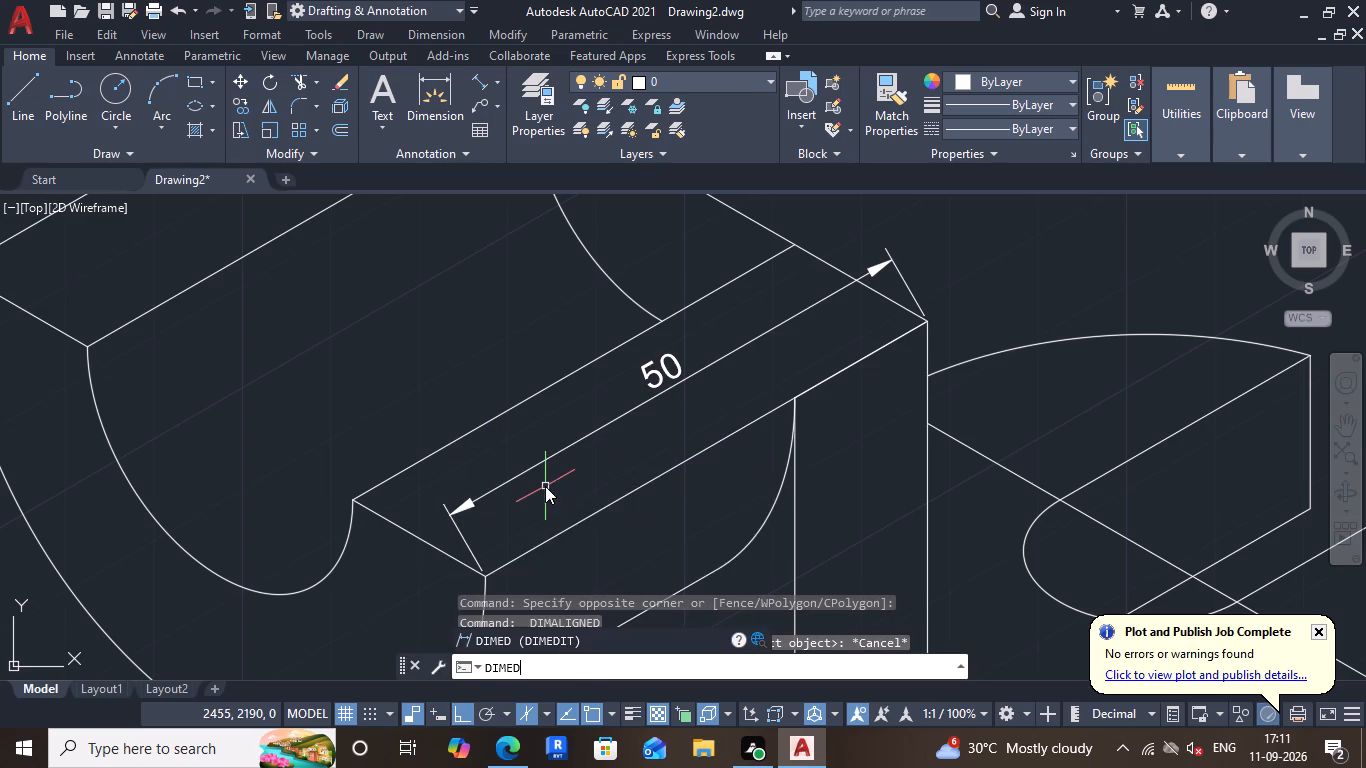
left_click(594, 642)
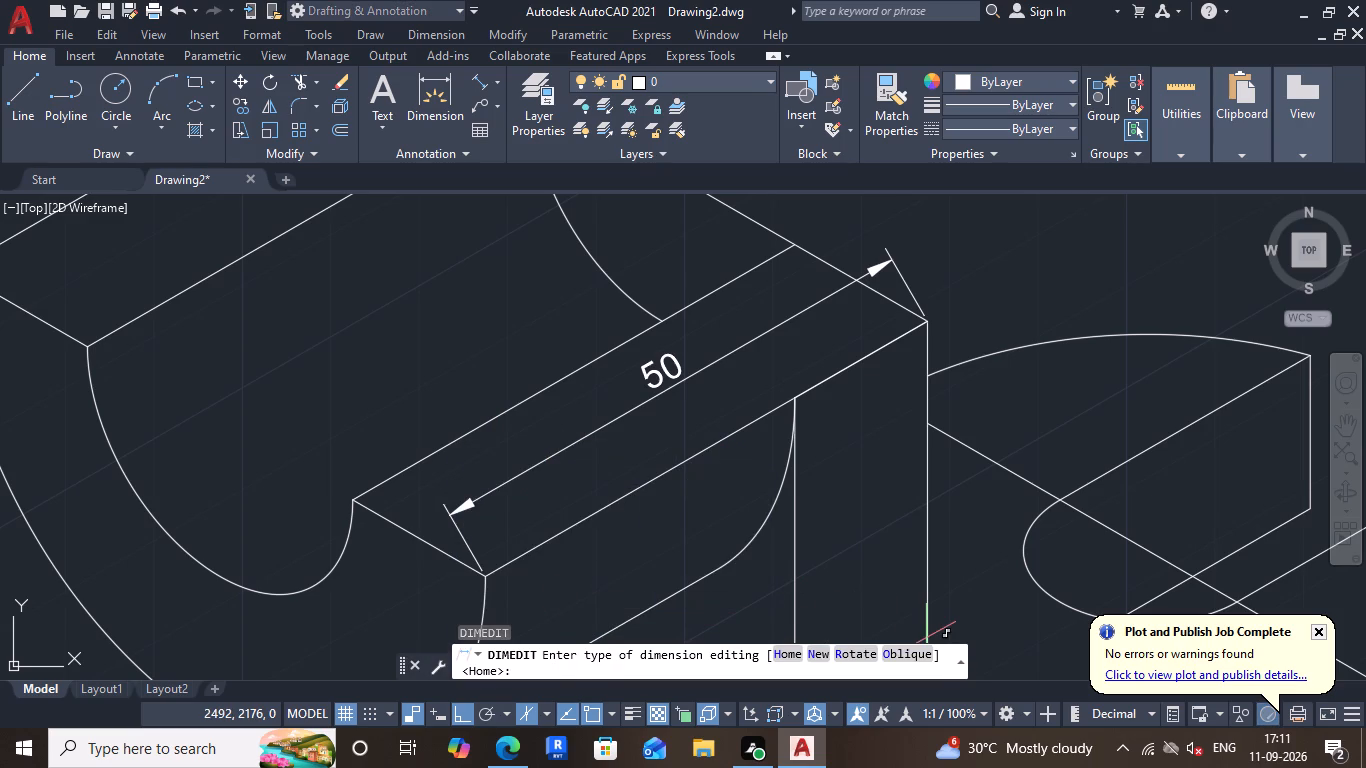
left_click(908, 658)
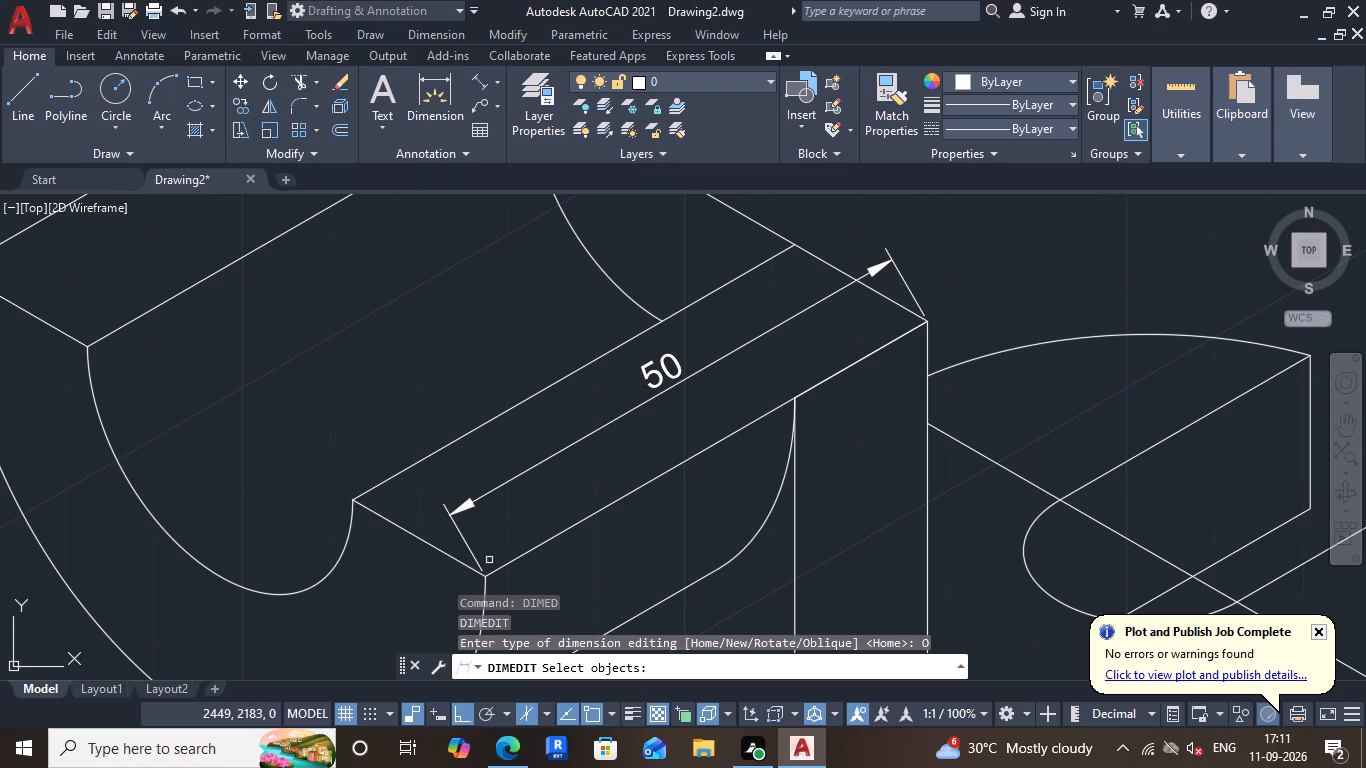
left_click(462, 535)
key("space")
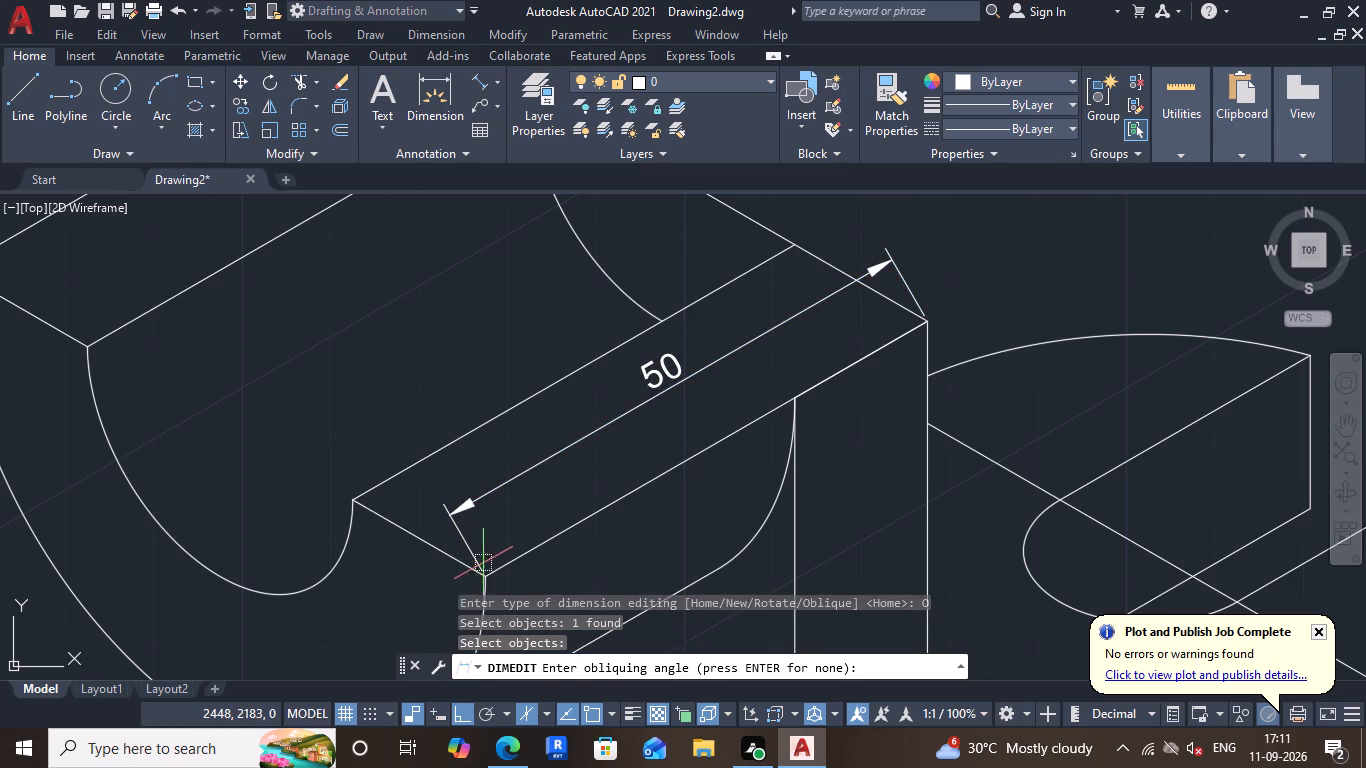
left_click(487, 575)
left_click(359, 504)
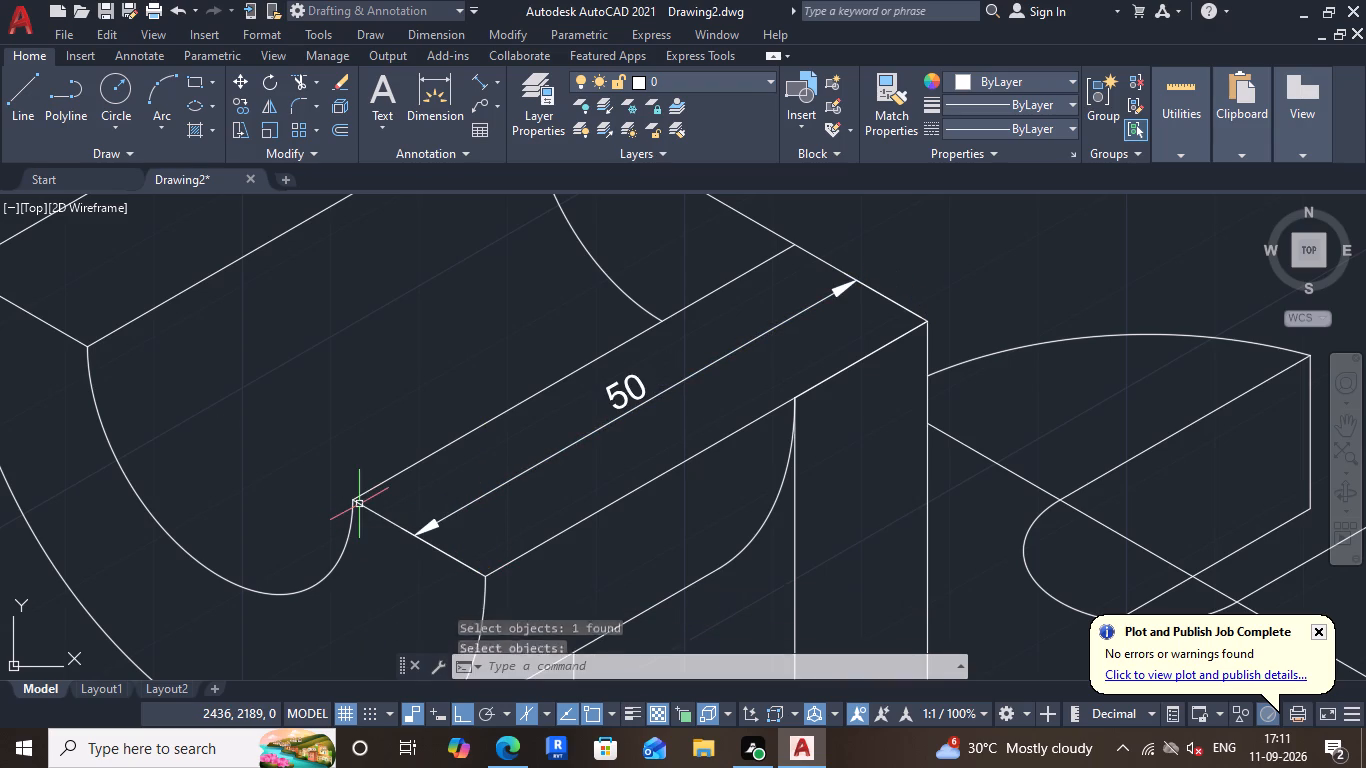
Add an aligned dimension along the short 150° back edge of the saddle's flat top face, placed just outside the face.
scroll(359, 504, "down", 1)
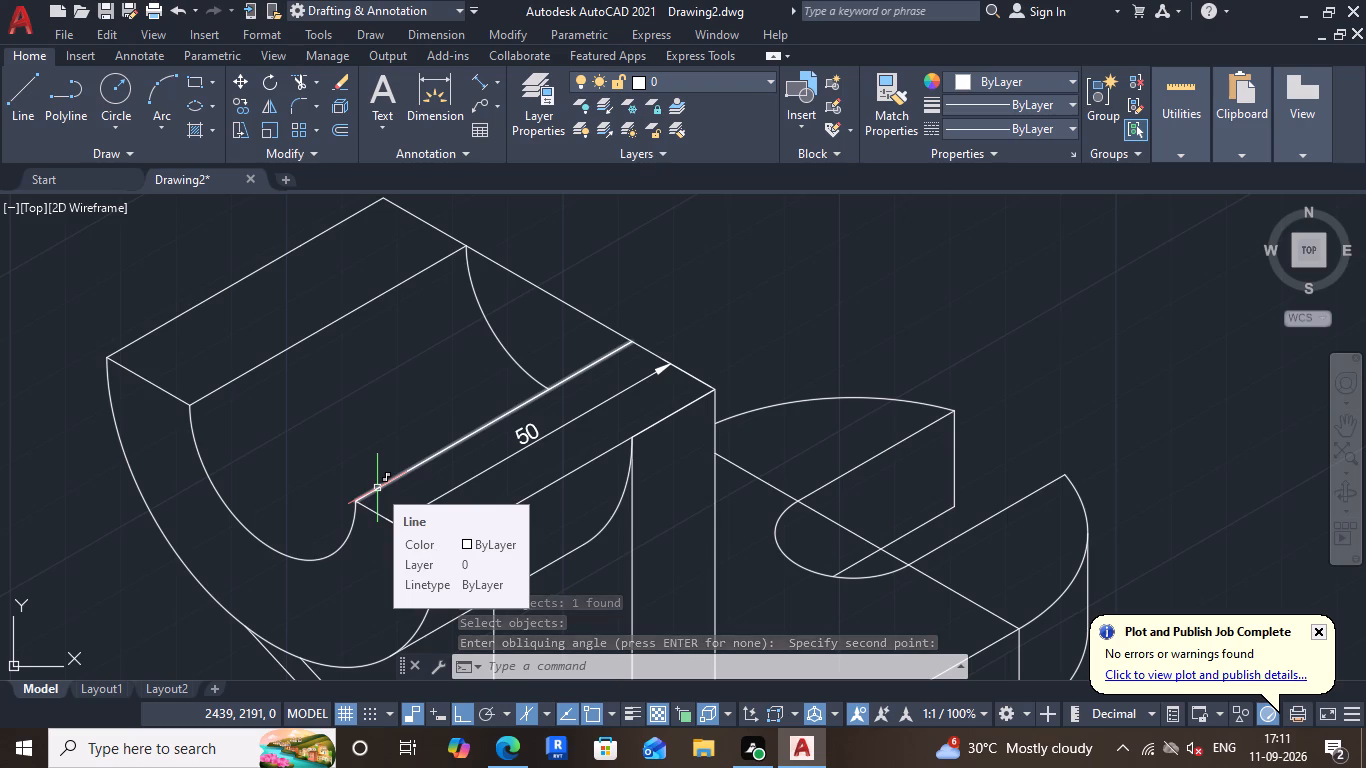
scroll(406, 477, "down", 2)
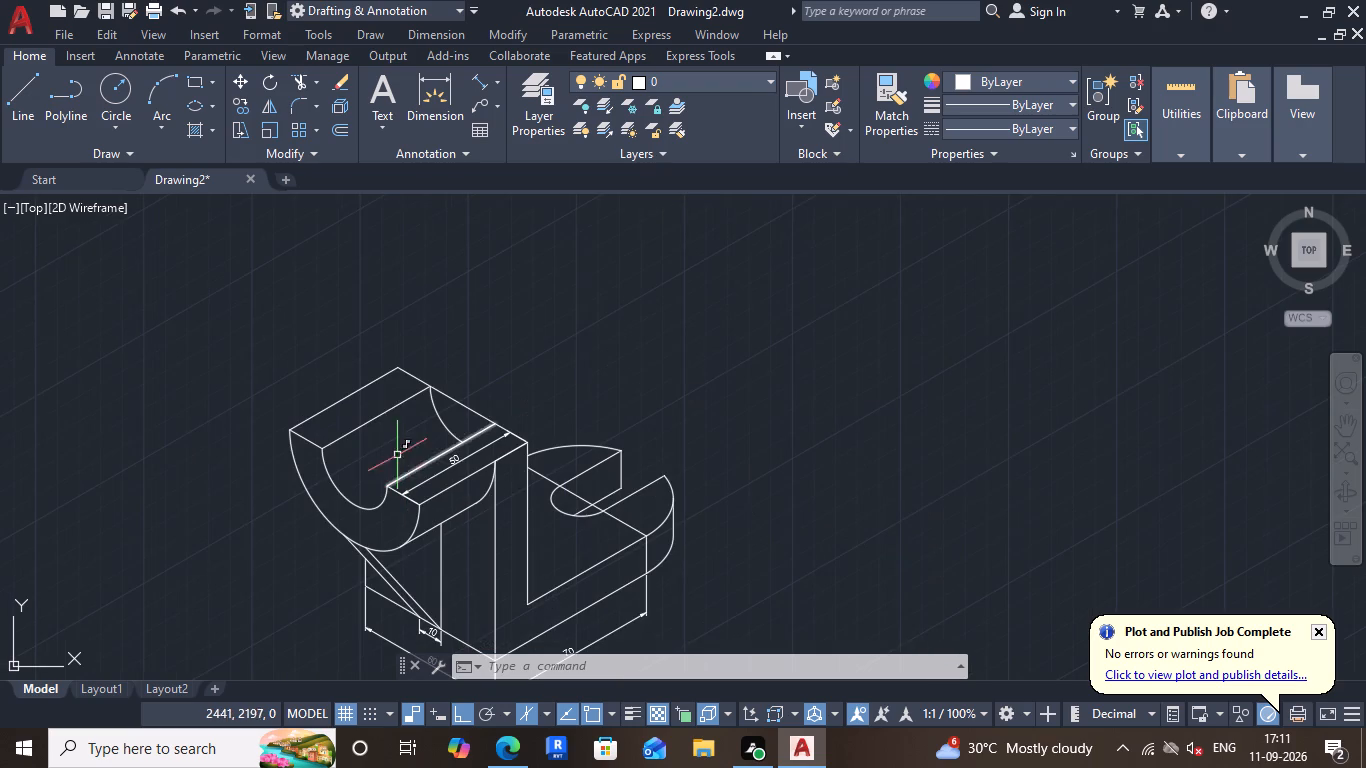
scroll(425, 433, "up", 2)
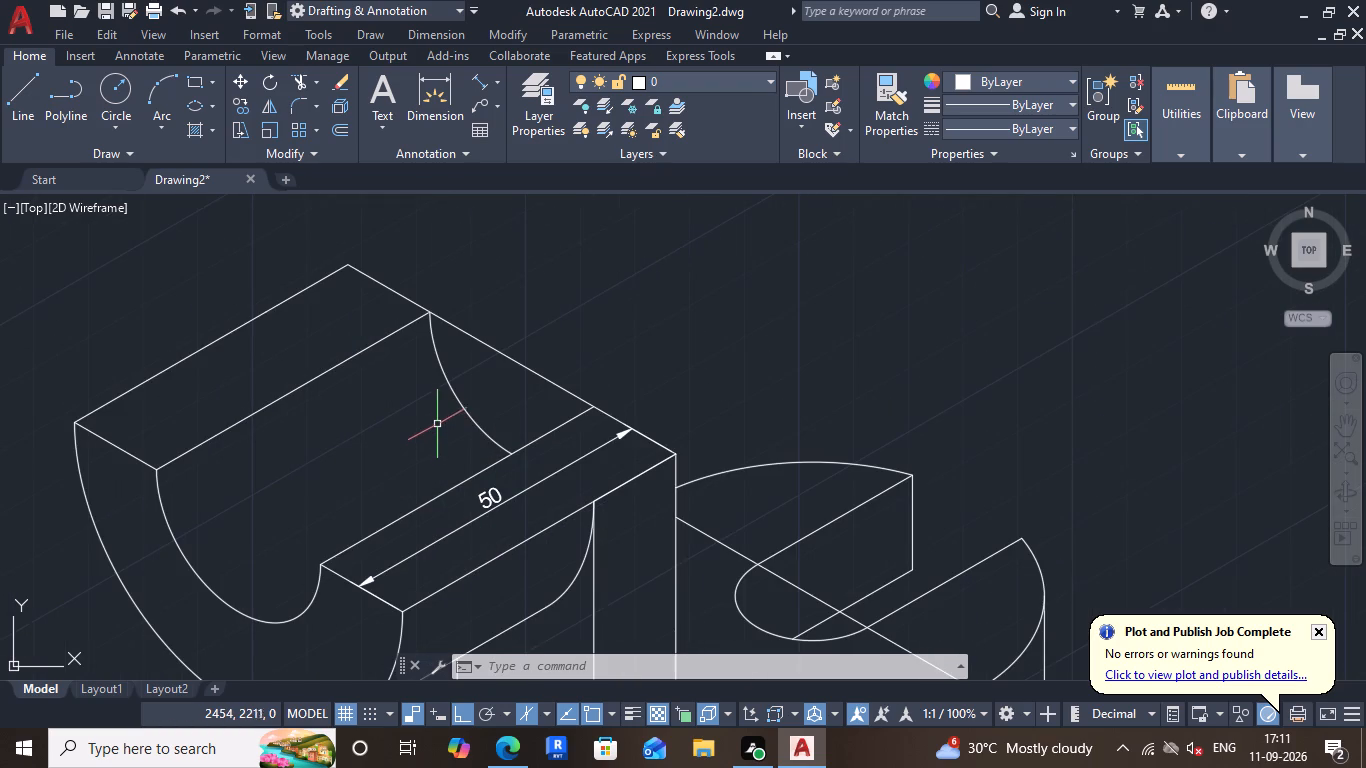
middle_click_drag(462, 421, 316, 522)
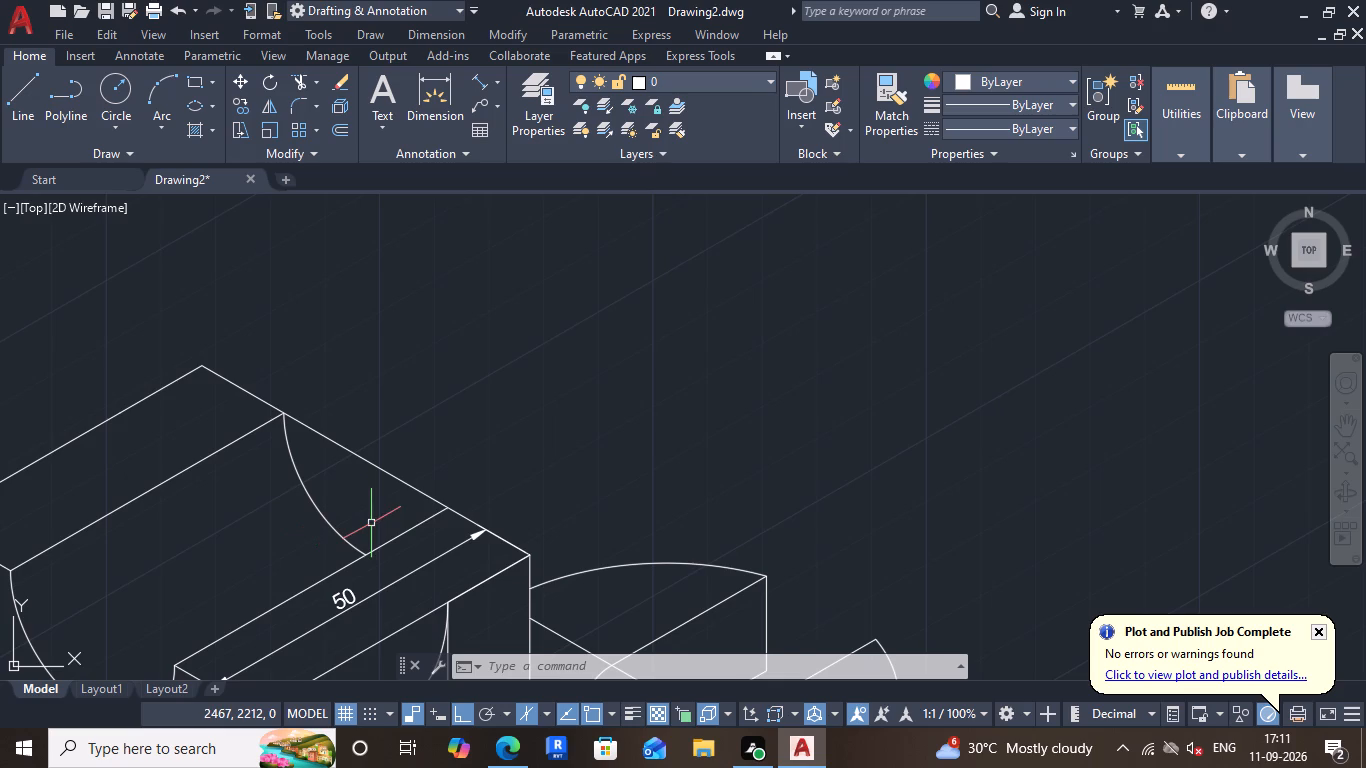
middle_click(642, 400)
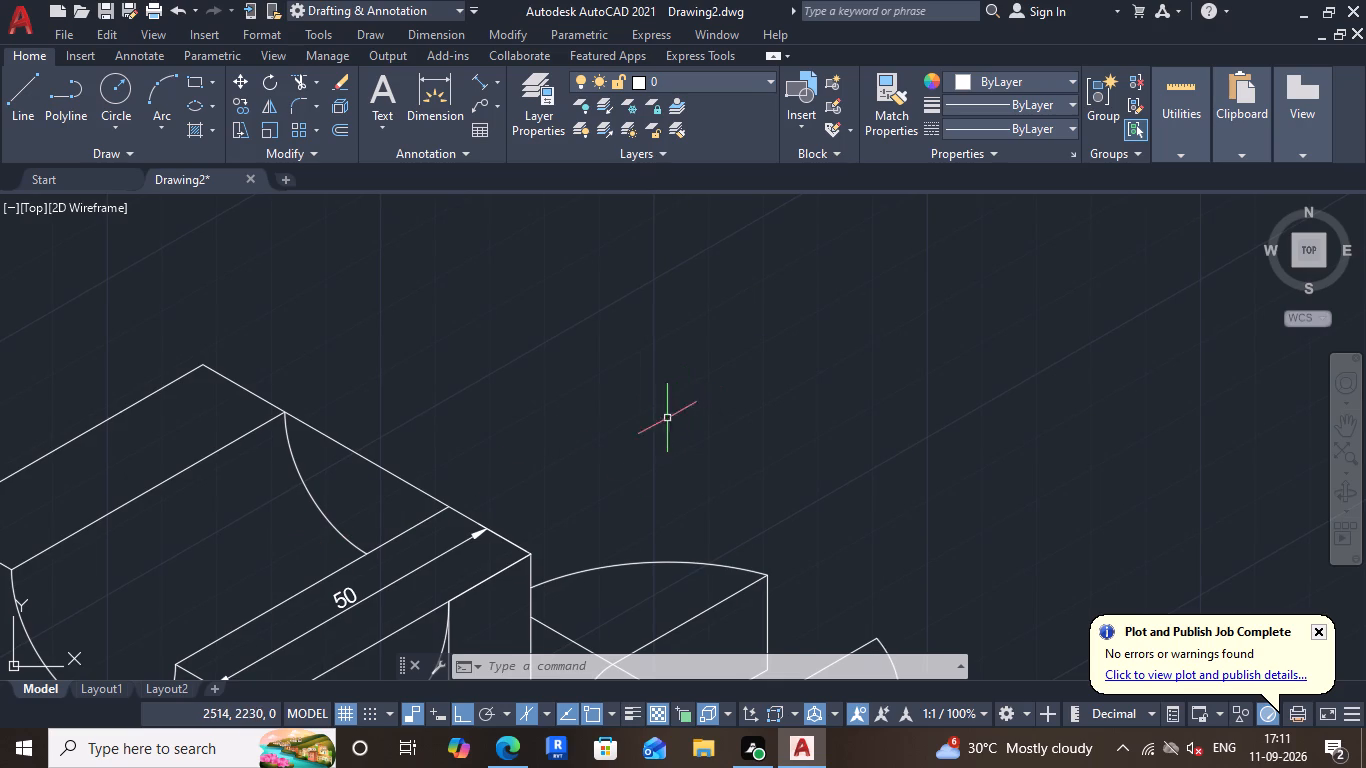
scroll(590, 435, "up", 1)
scroll(587, 420, "down", 3)
scroll(596, 422, "up", 1)
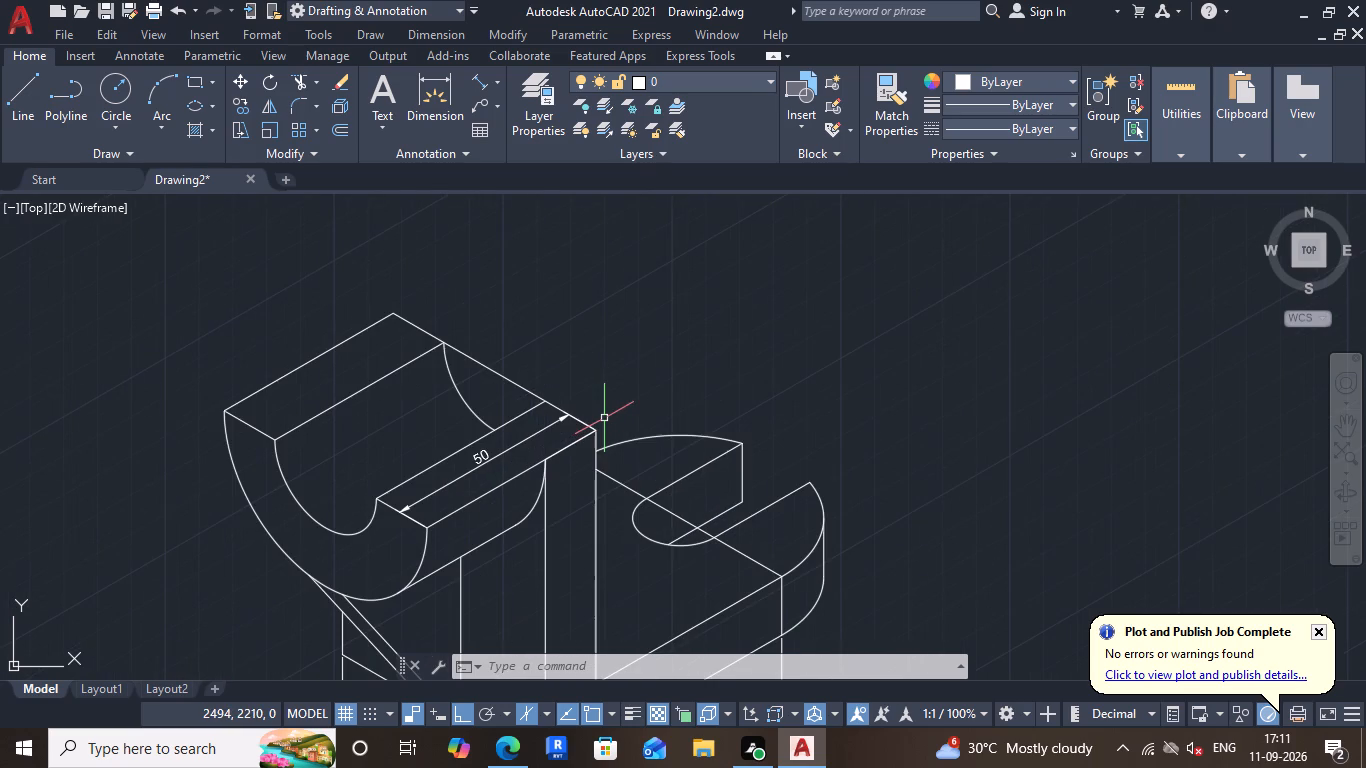
scroll(527, 410, "up", 1)
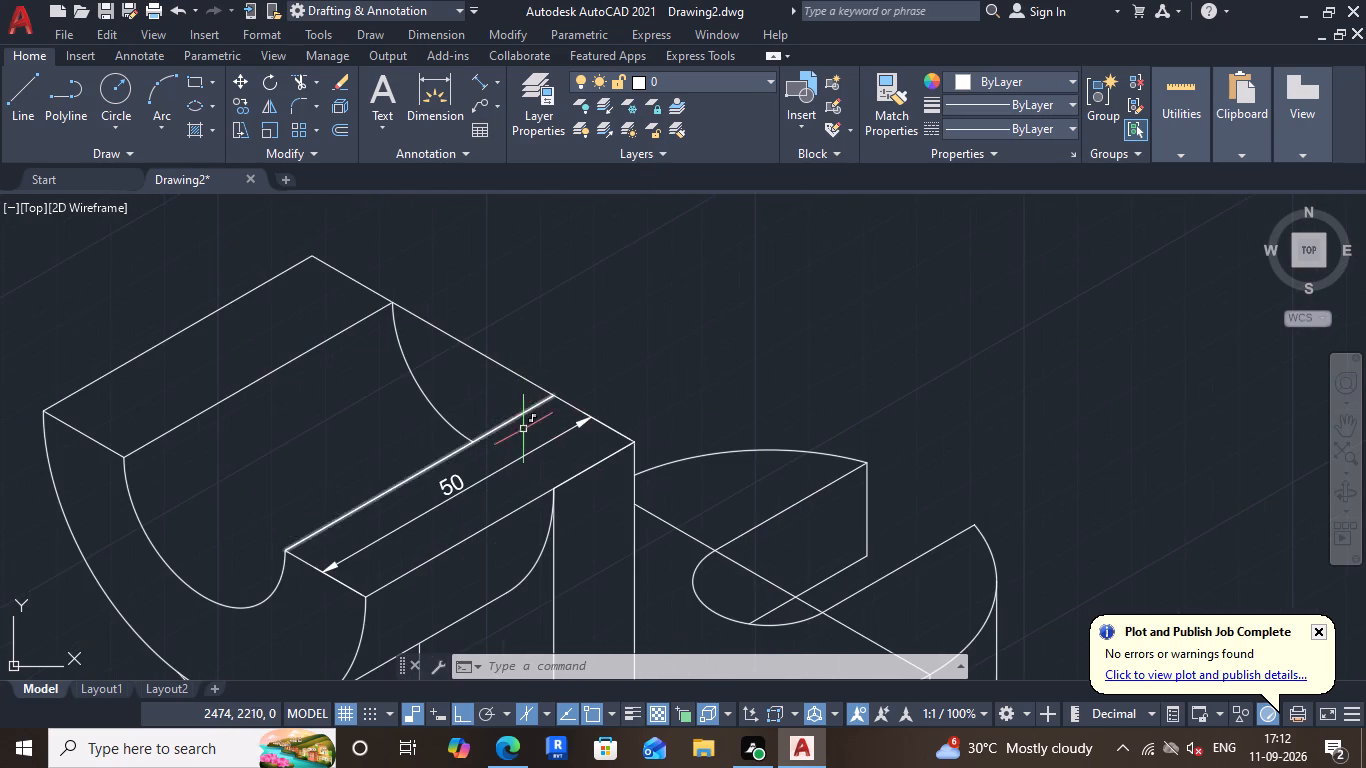
left_click(476, 82)
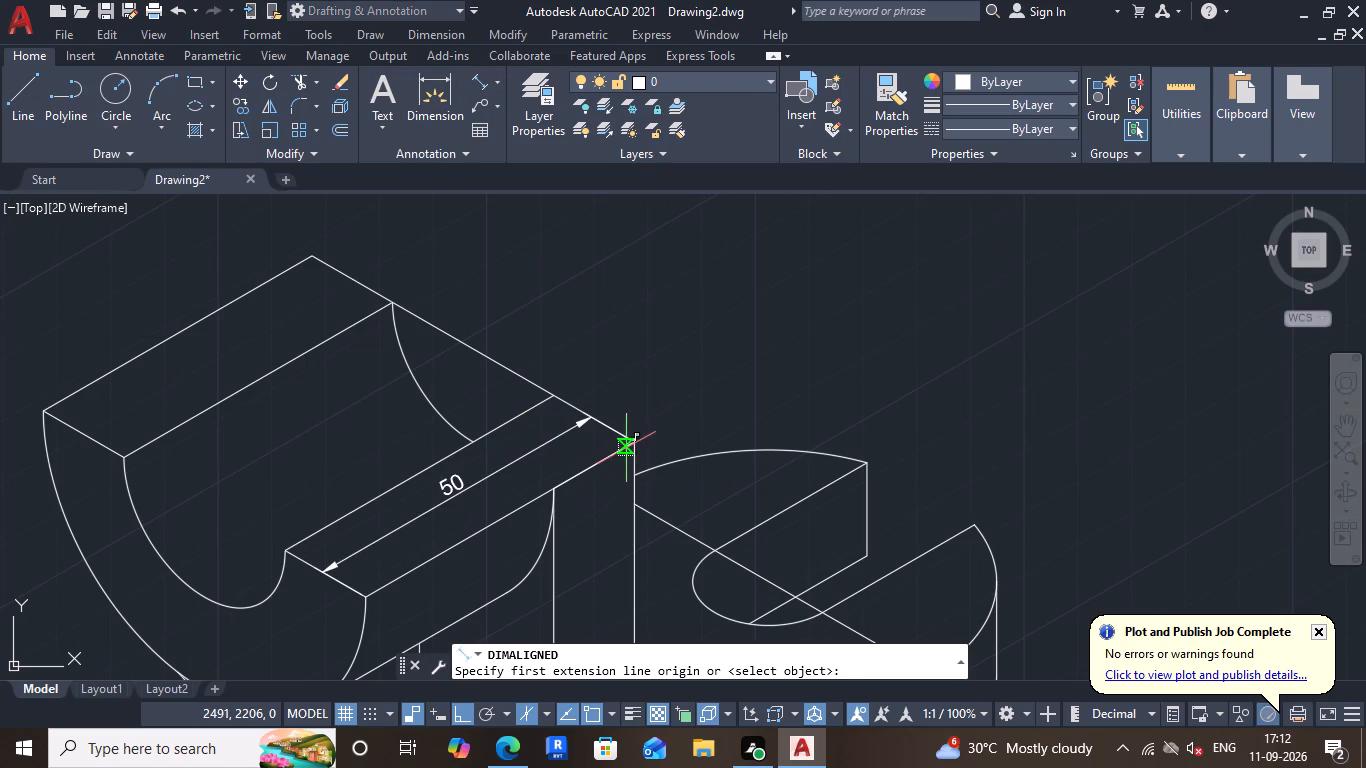
left_click(627, 446)
left_click(560, 394)
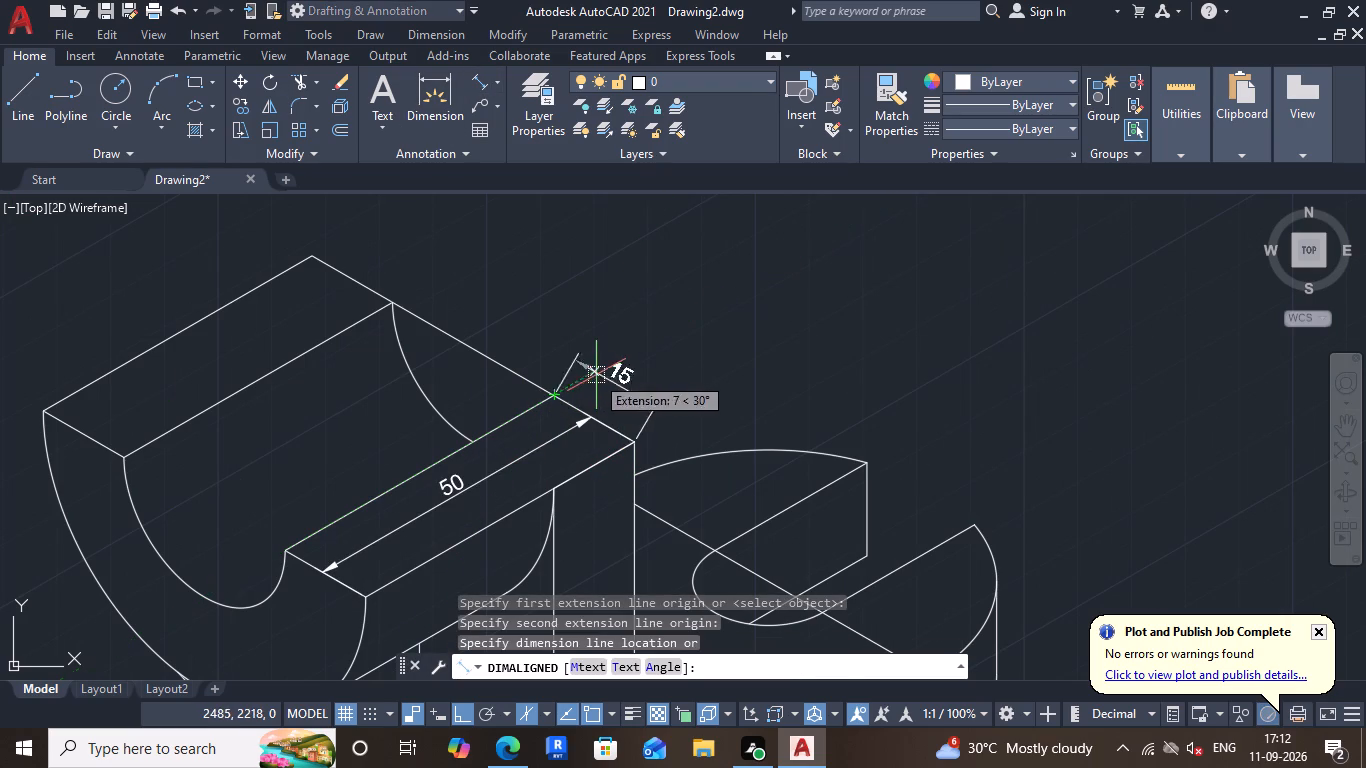
left_click(601, 379)
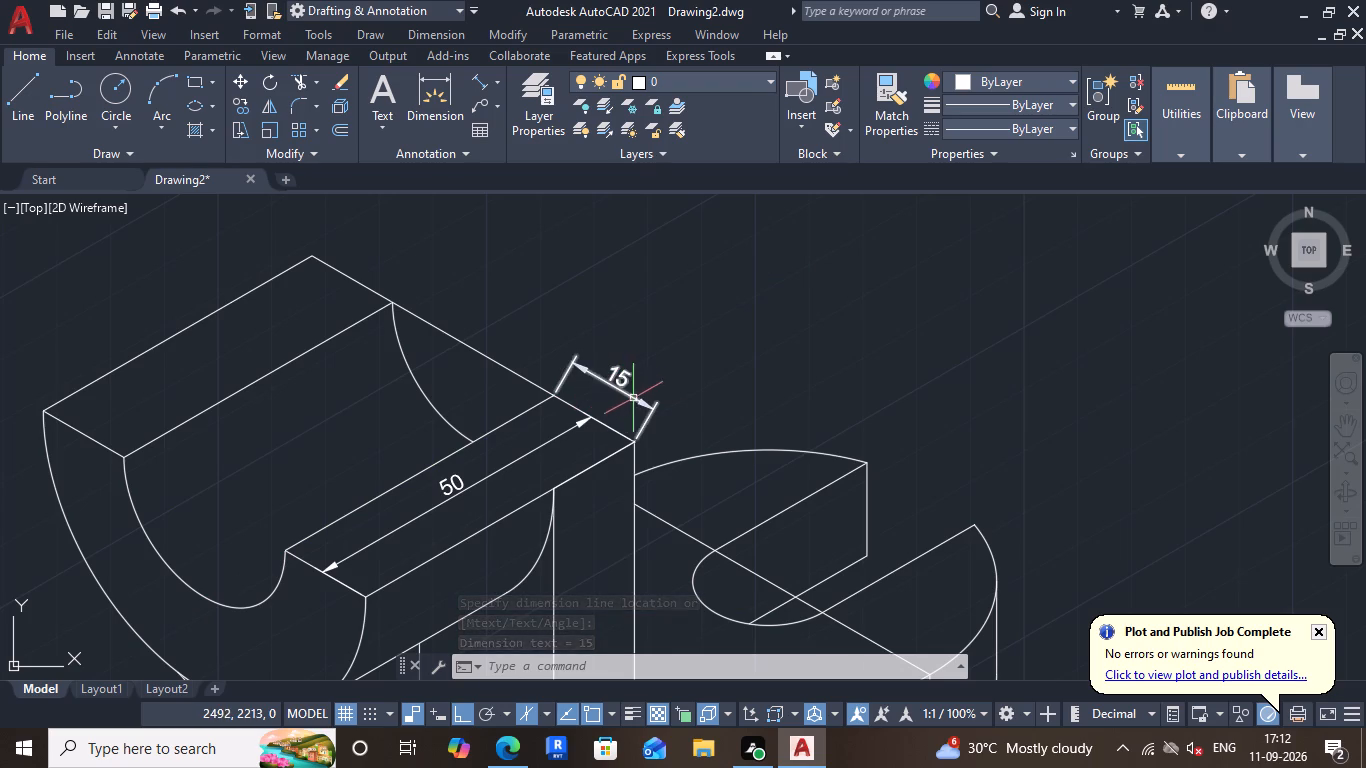
Oblique the 15 dimension at the flat top face's back edge so its extension lines follow the face's long 30° outer edge.
type("DIMED")
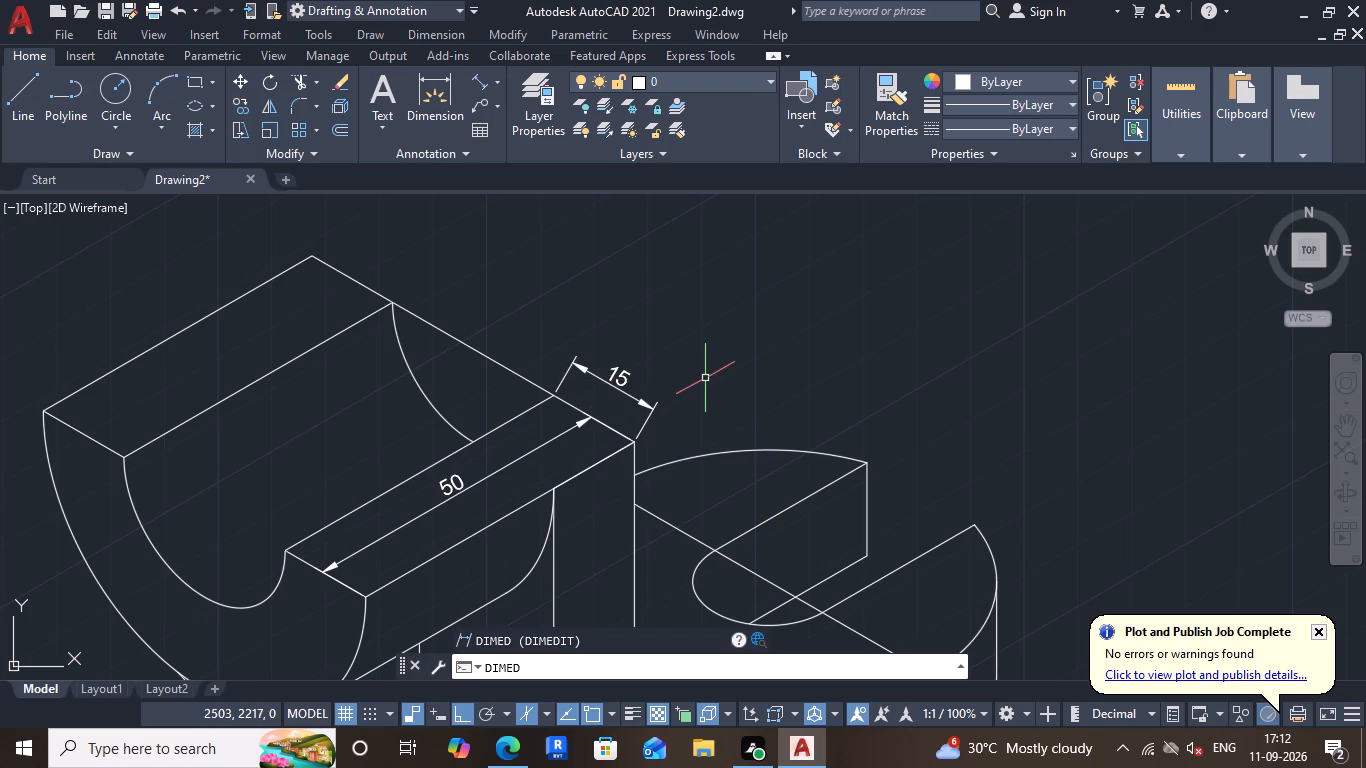
key("Return")
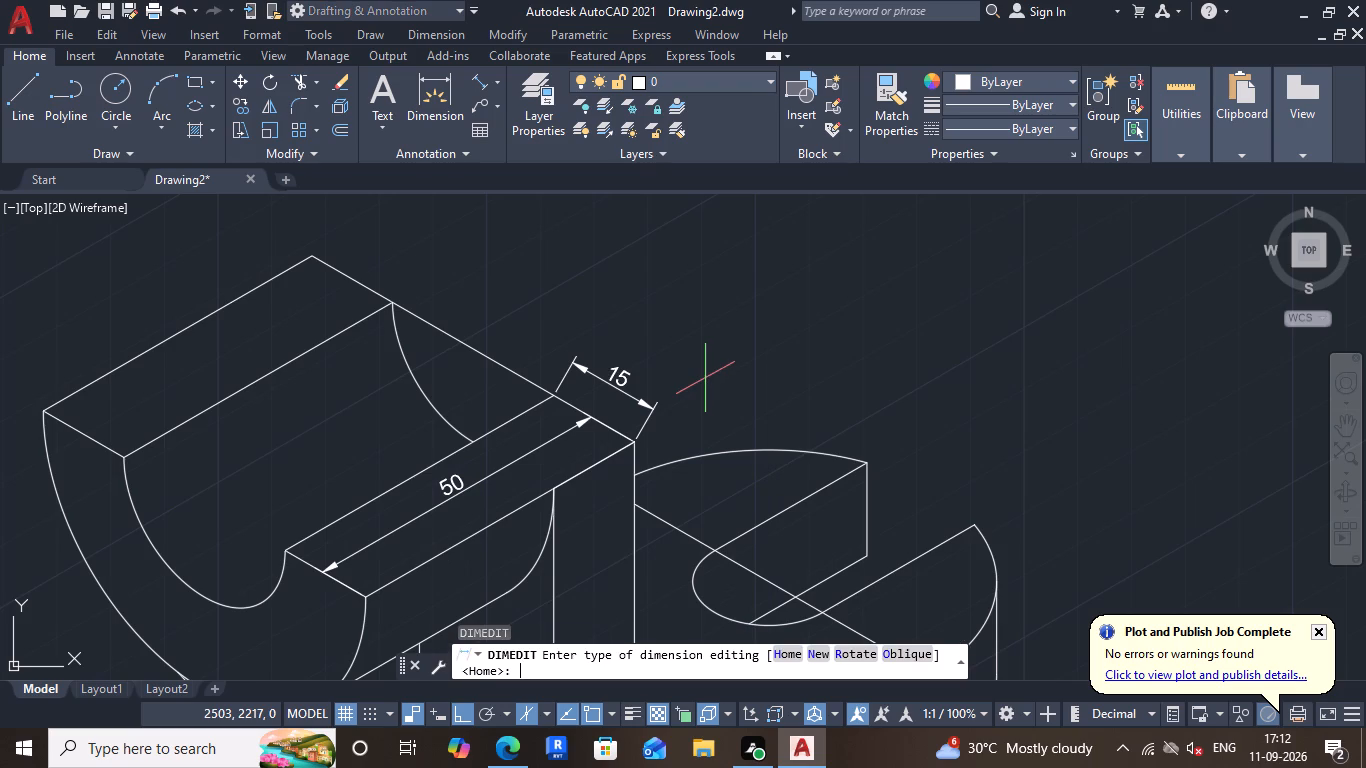
left_click(650, 407)
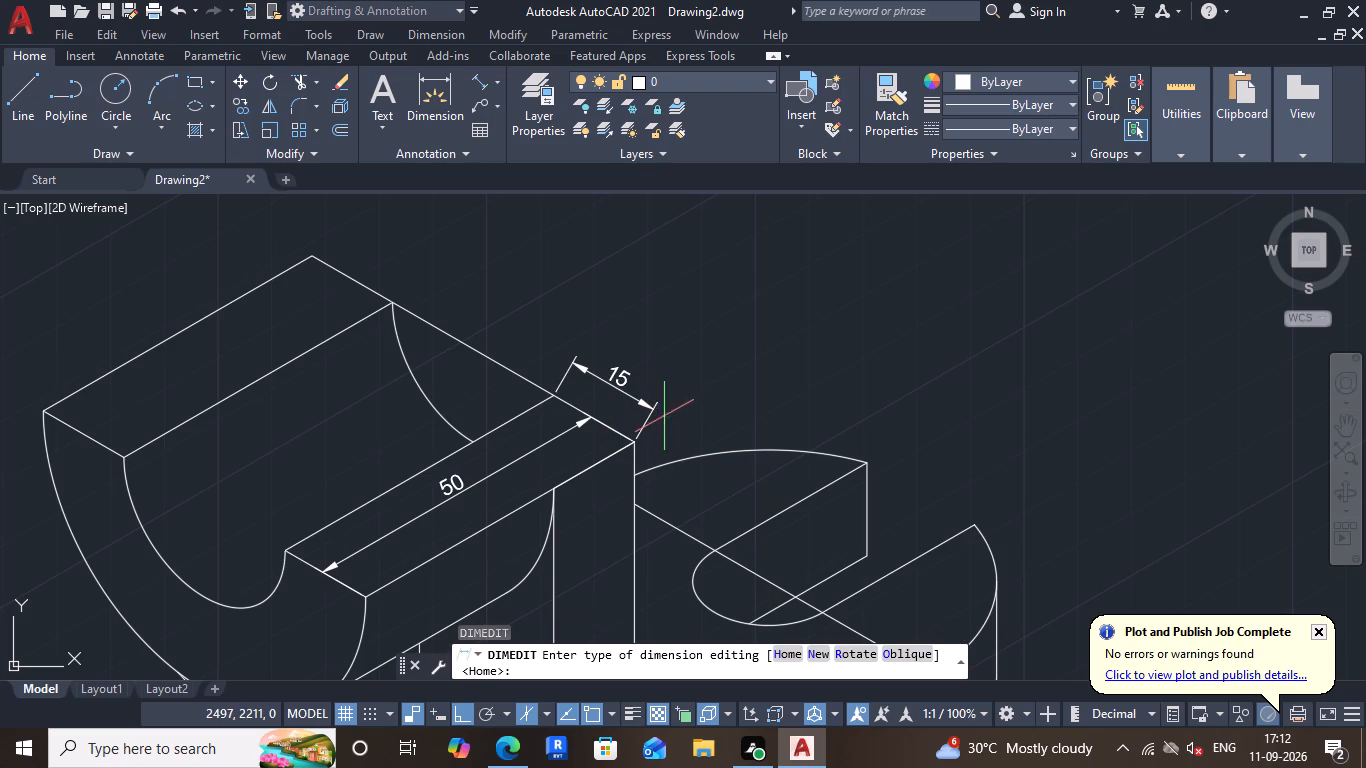
left_click(919, 652)
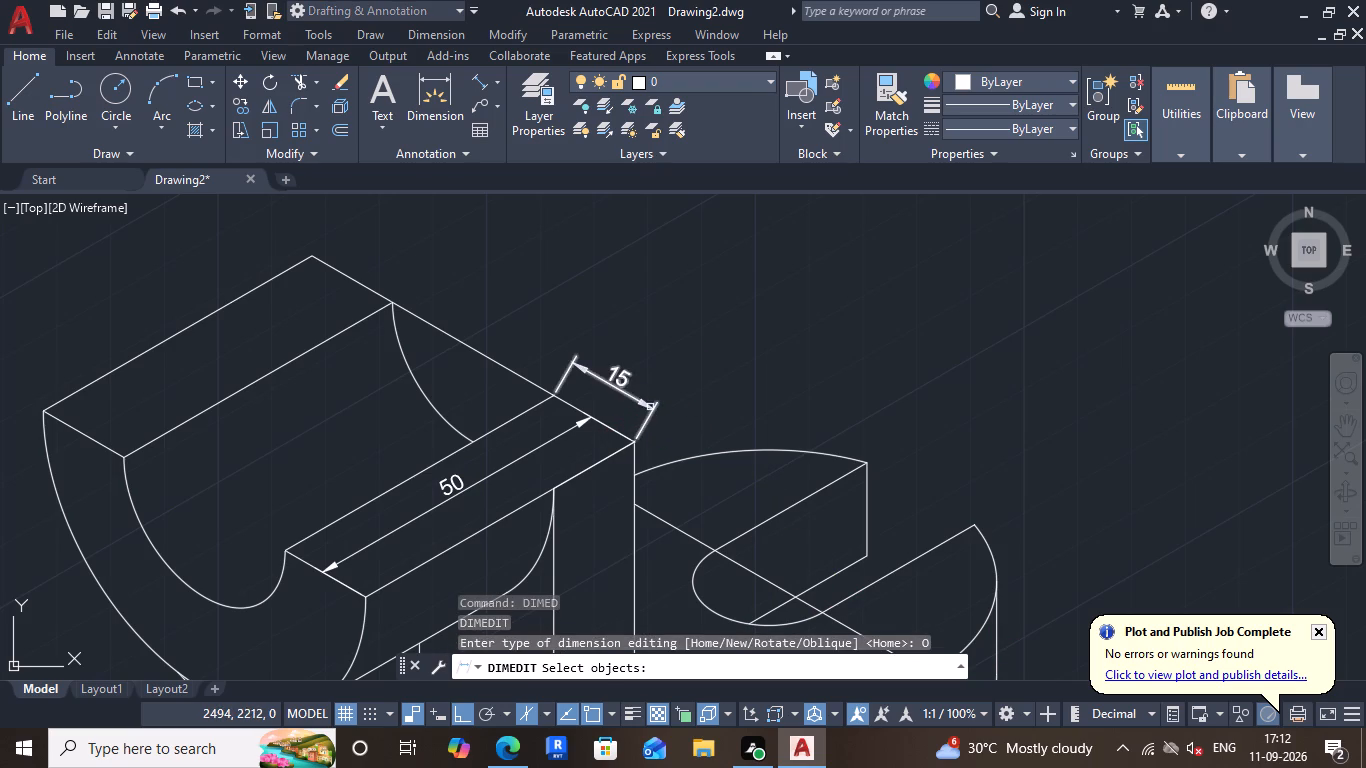
left_click(650, 407)
key("space")
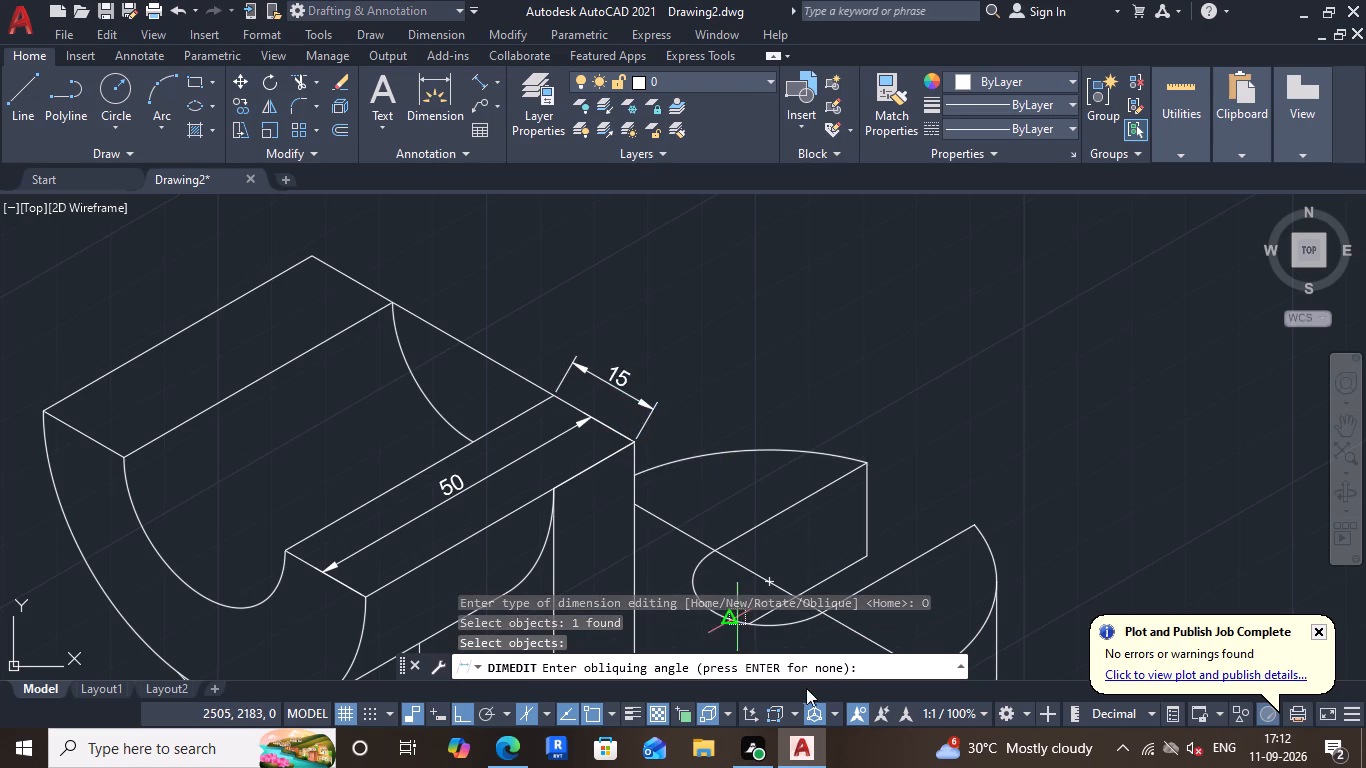
left_click(635, 435)
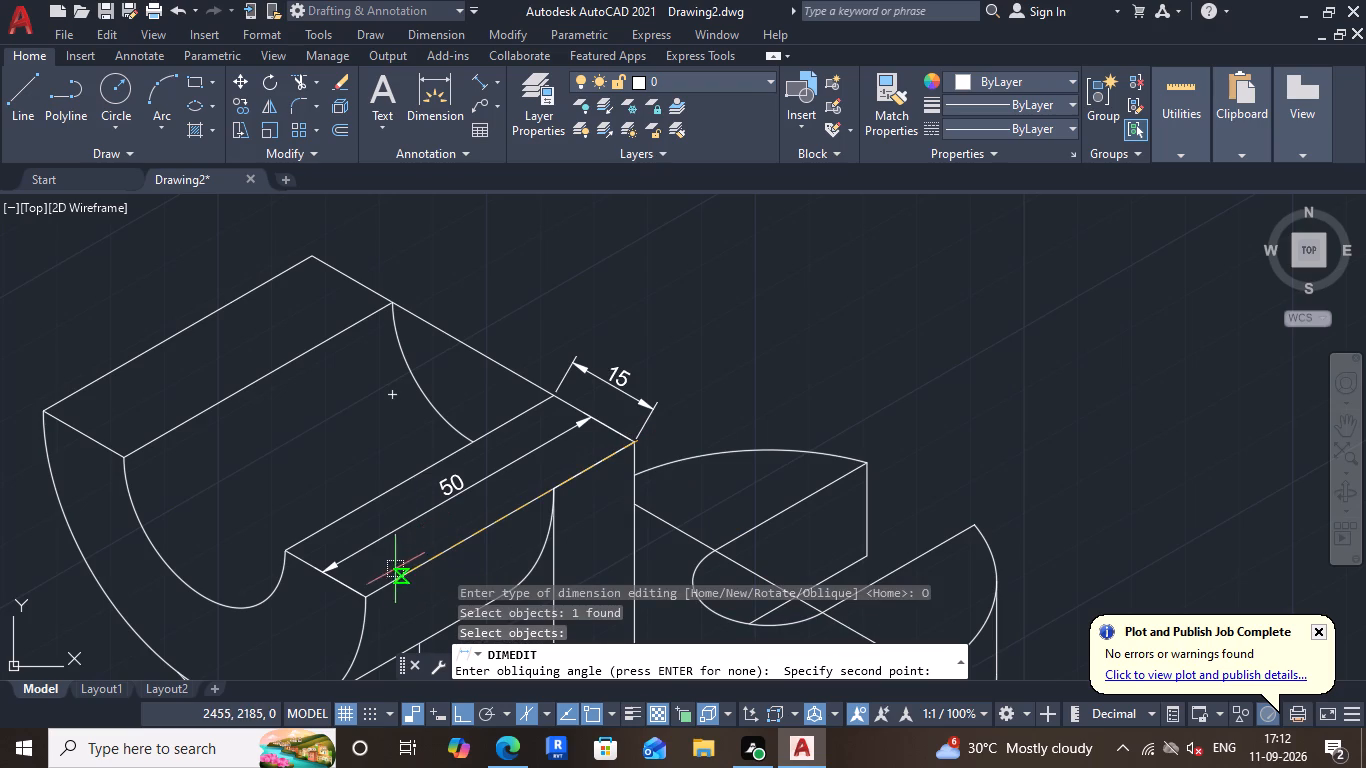
left_click(367, 594)
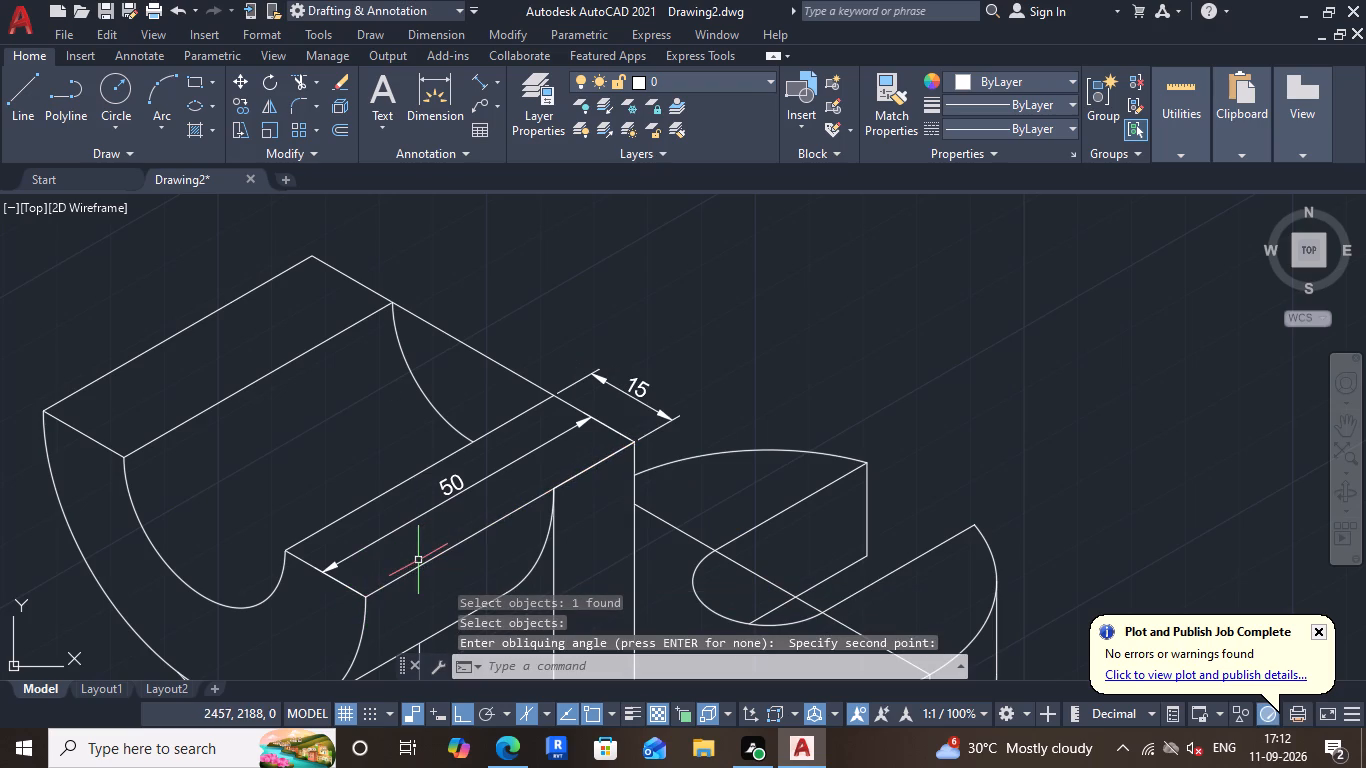
Add an aligned dimension along the upright's vertical edge, from its top corner down to the base's top surface, placed on the slotted base's side.
scroll(439, 552, "down", 2)
middle_click_drag(427, 514, 550, 544)
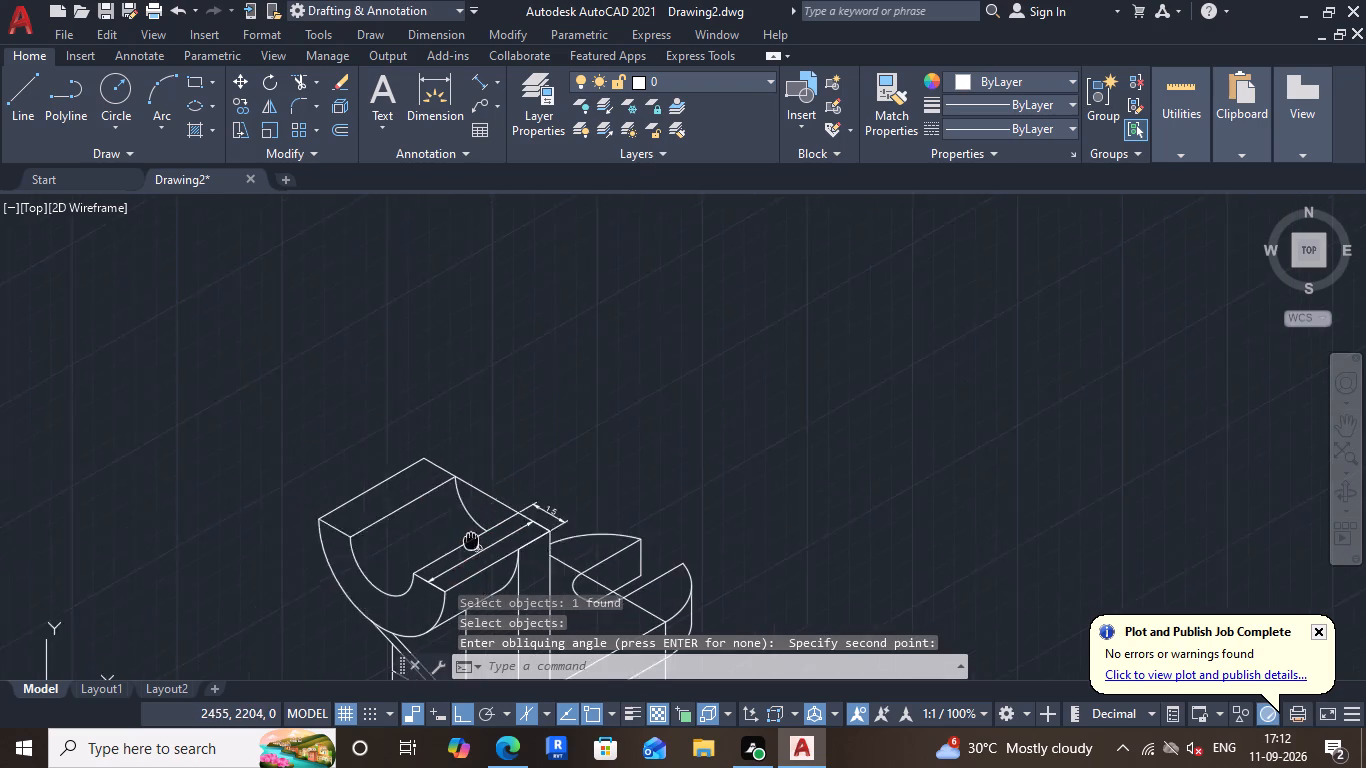
middle_click_drag(550, 544, 649, 520)
scroll(675, 529, "up", 3)
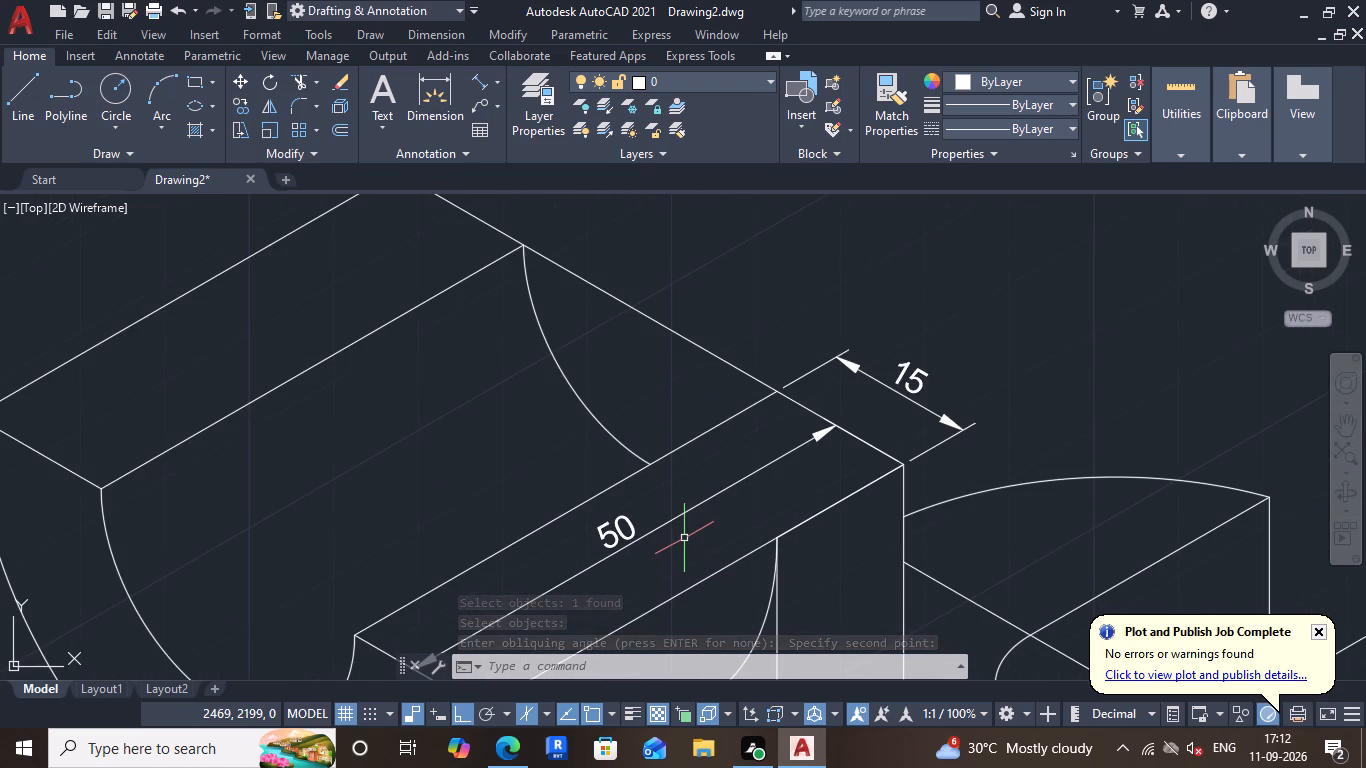
middle_click_drag(684, 538, 543, 533)
middle_click_drag(534, 530, 372, 373)
middle_click_drag(689, 393, 669, 422)
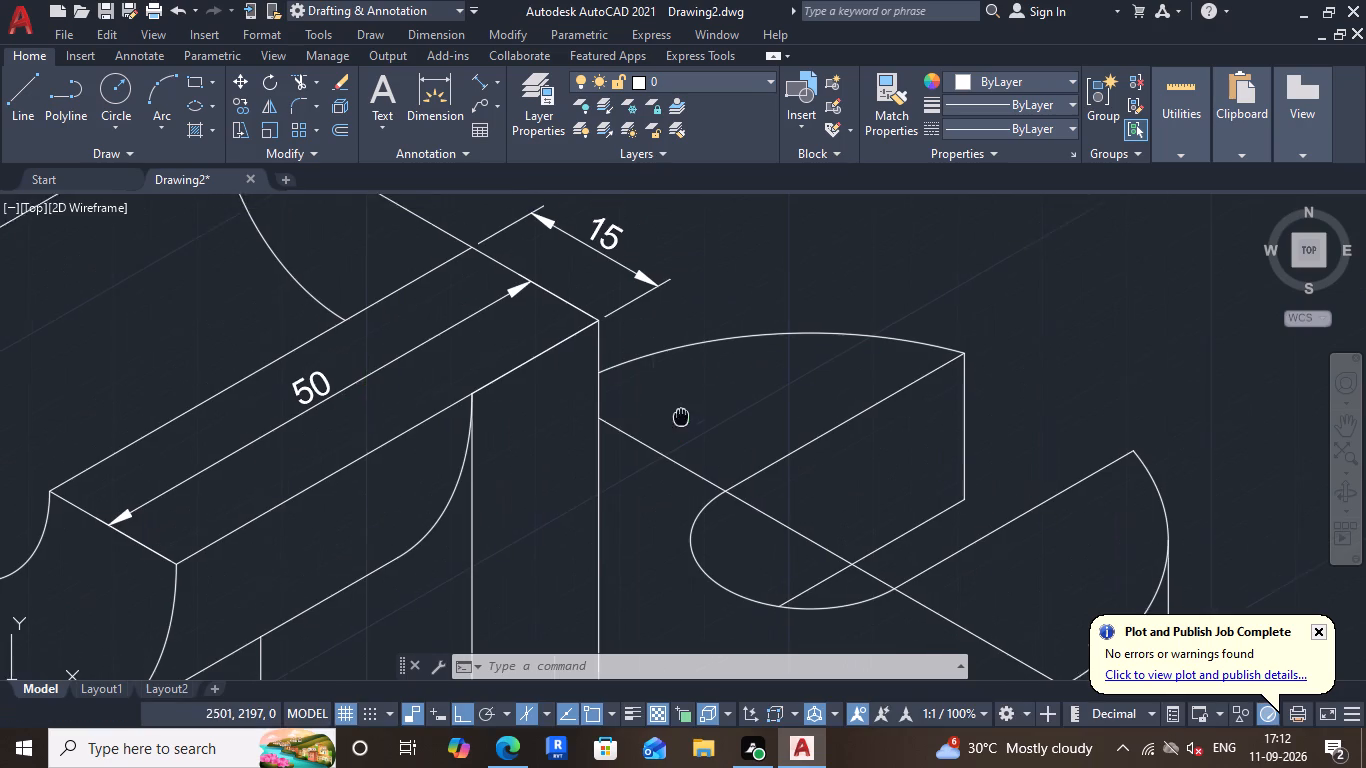
middle_click_drag(669, 422, 553, 370)
scroll(573, 301, "down", 3)
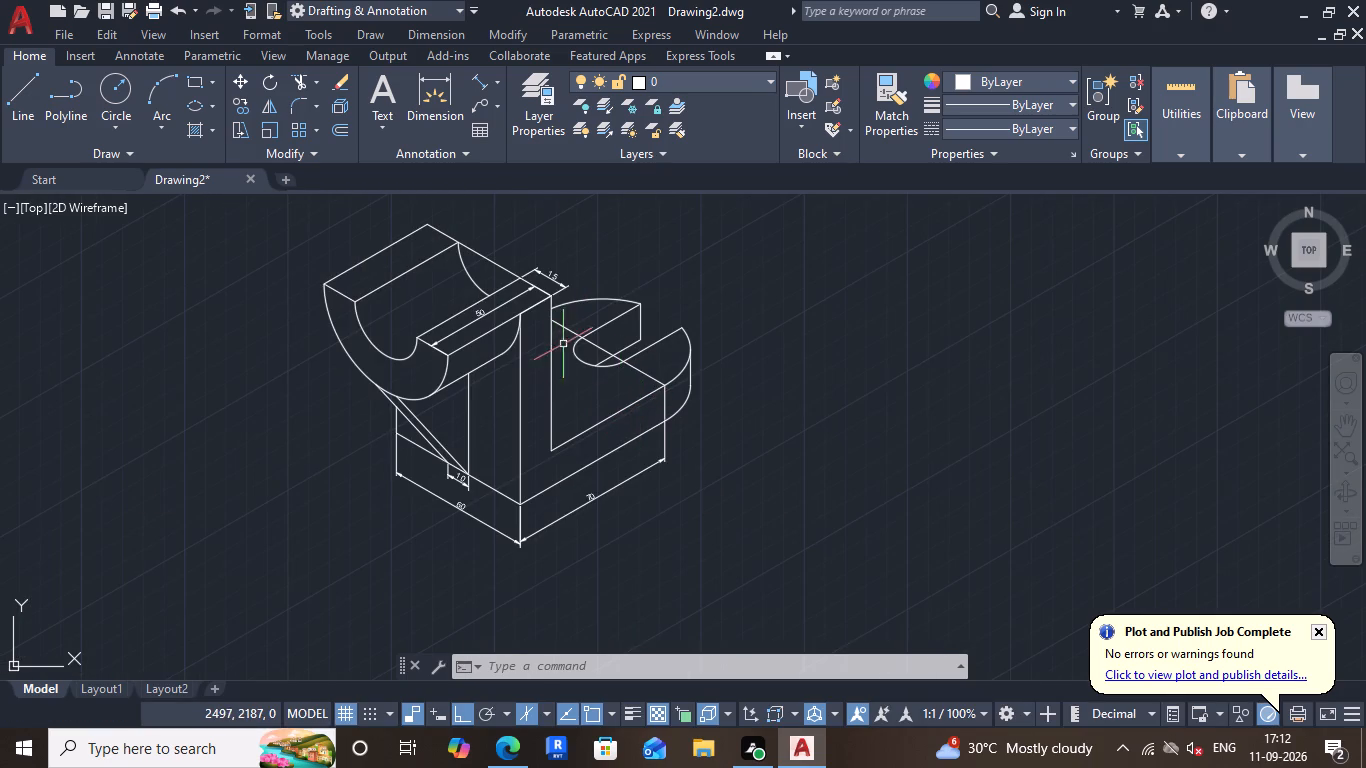
scroll(564, 346, "up", 1)
left_click(478, 80)
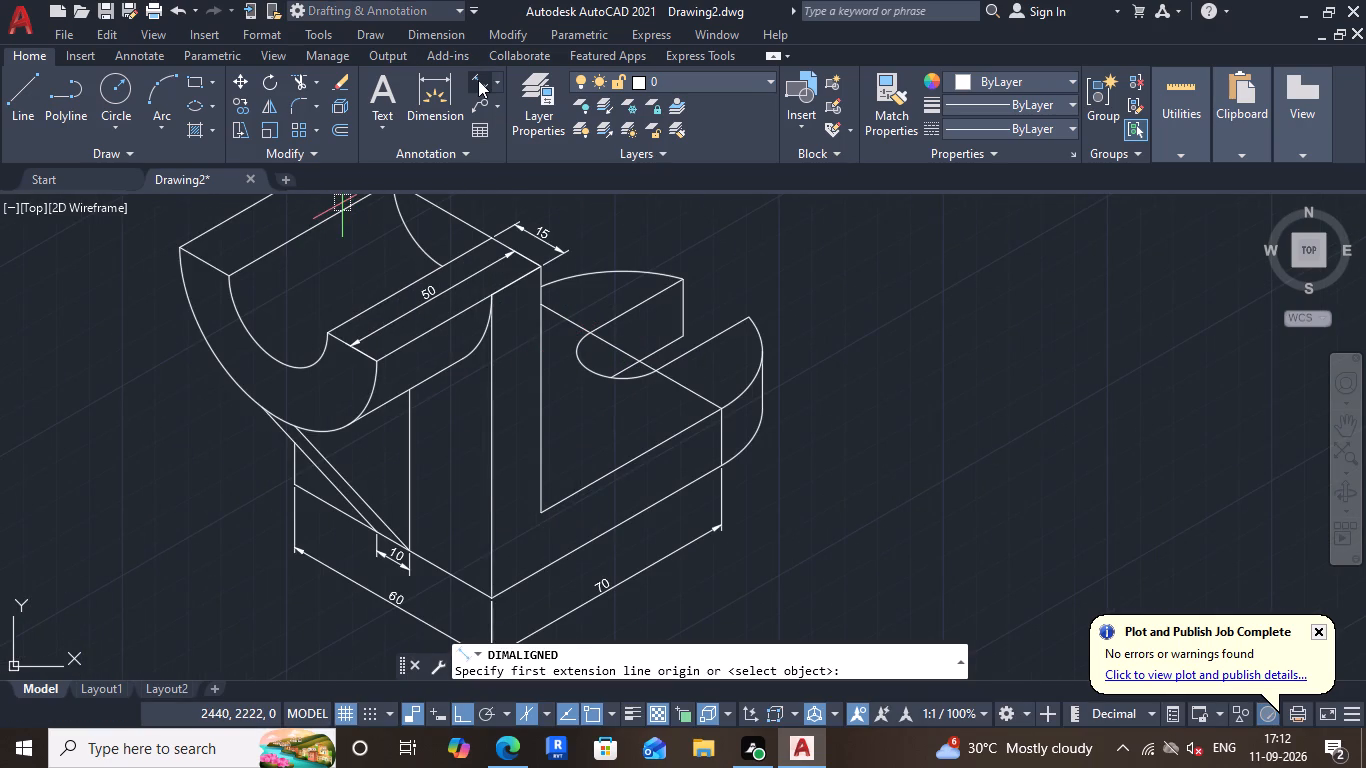
left_click(542, 267)
left_click(540, 510)
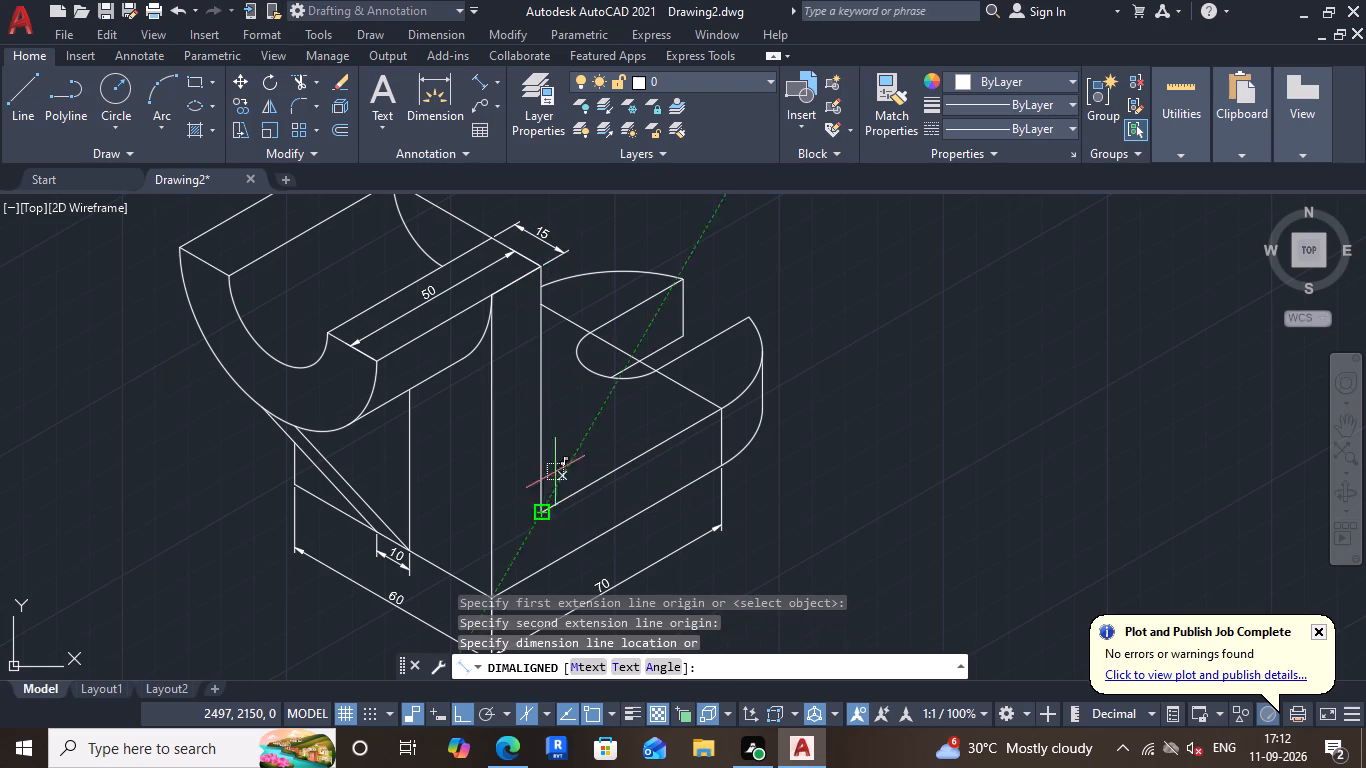
scroll(603, 393, "up", 3)
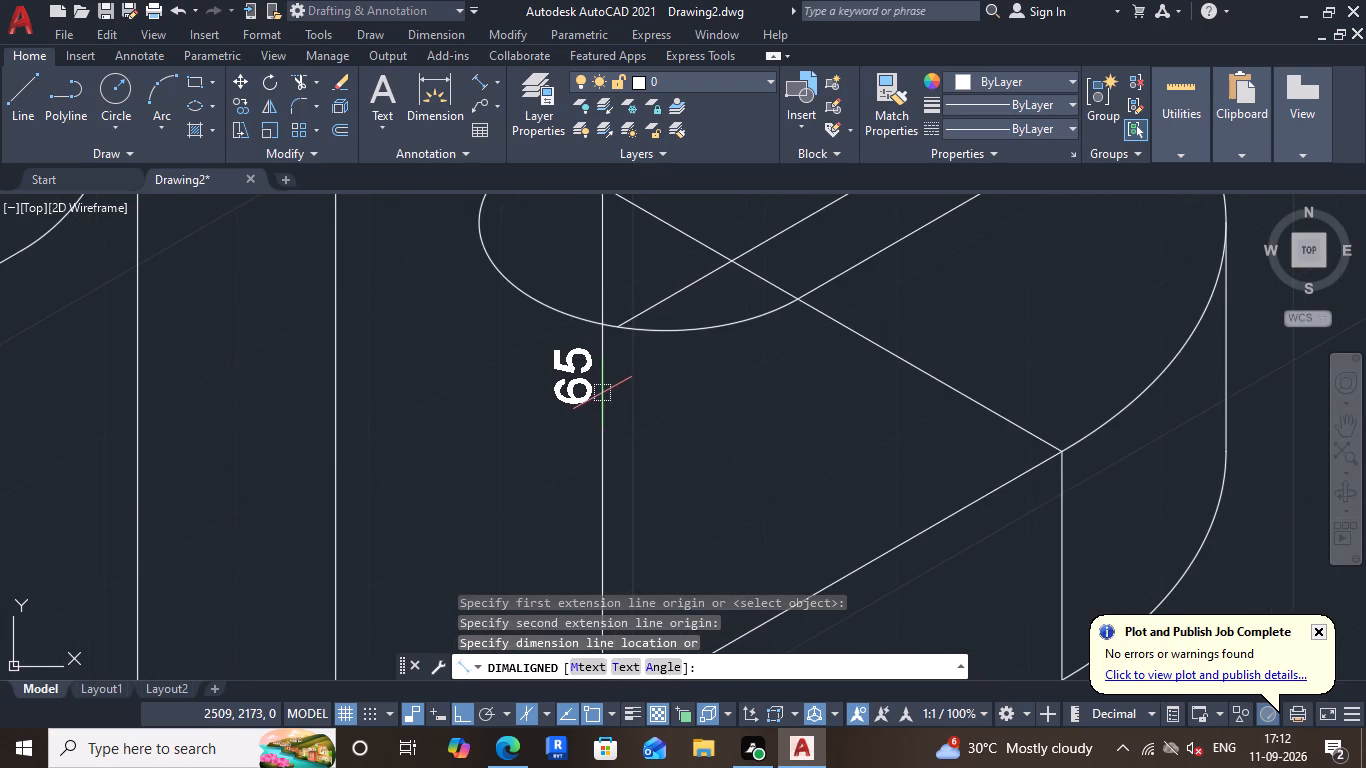
scroll(502, 384, "down", 2)
left_click(509, 396)
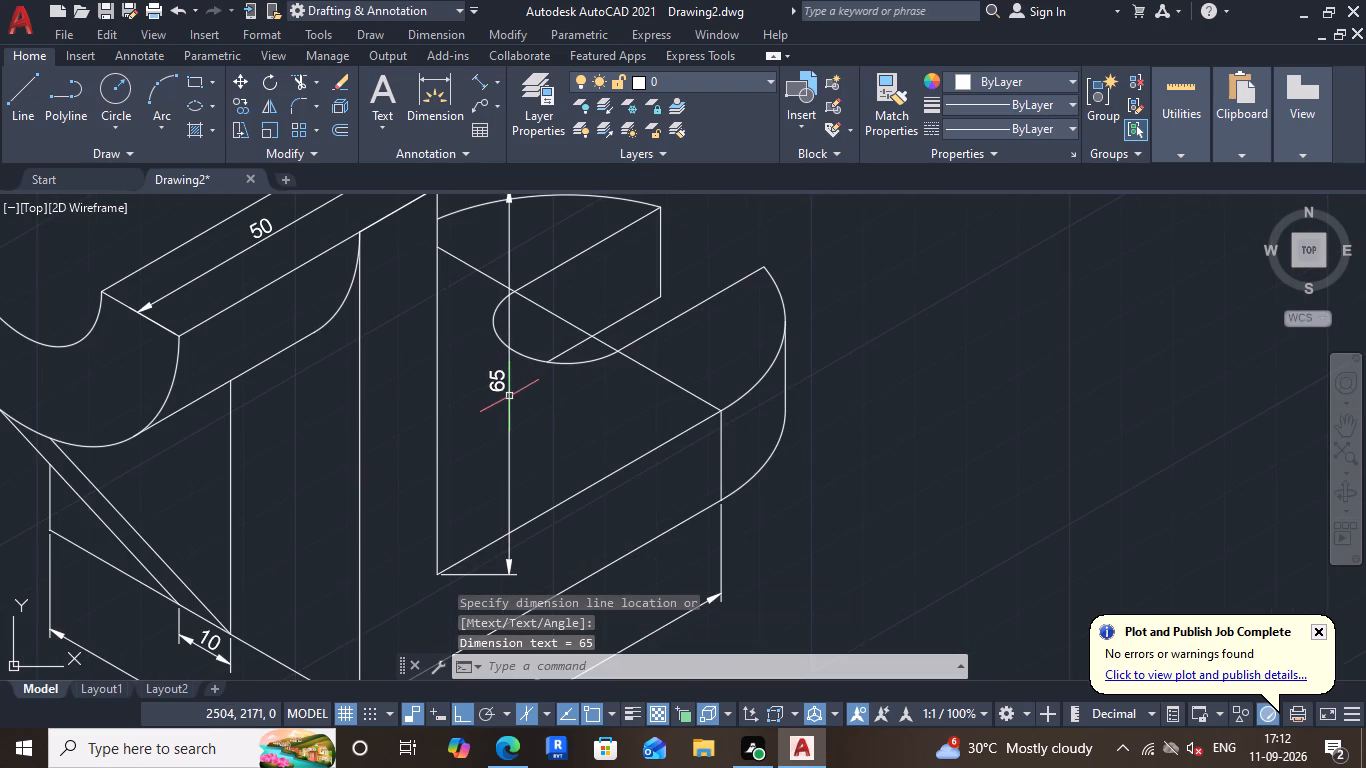
left_click(537, 466)
left_click(458, 404)
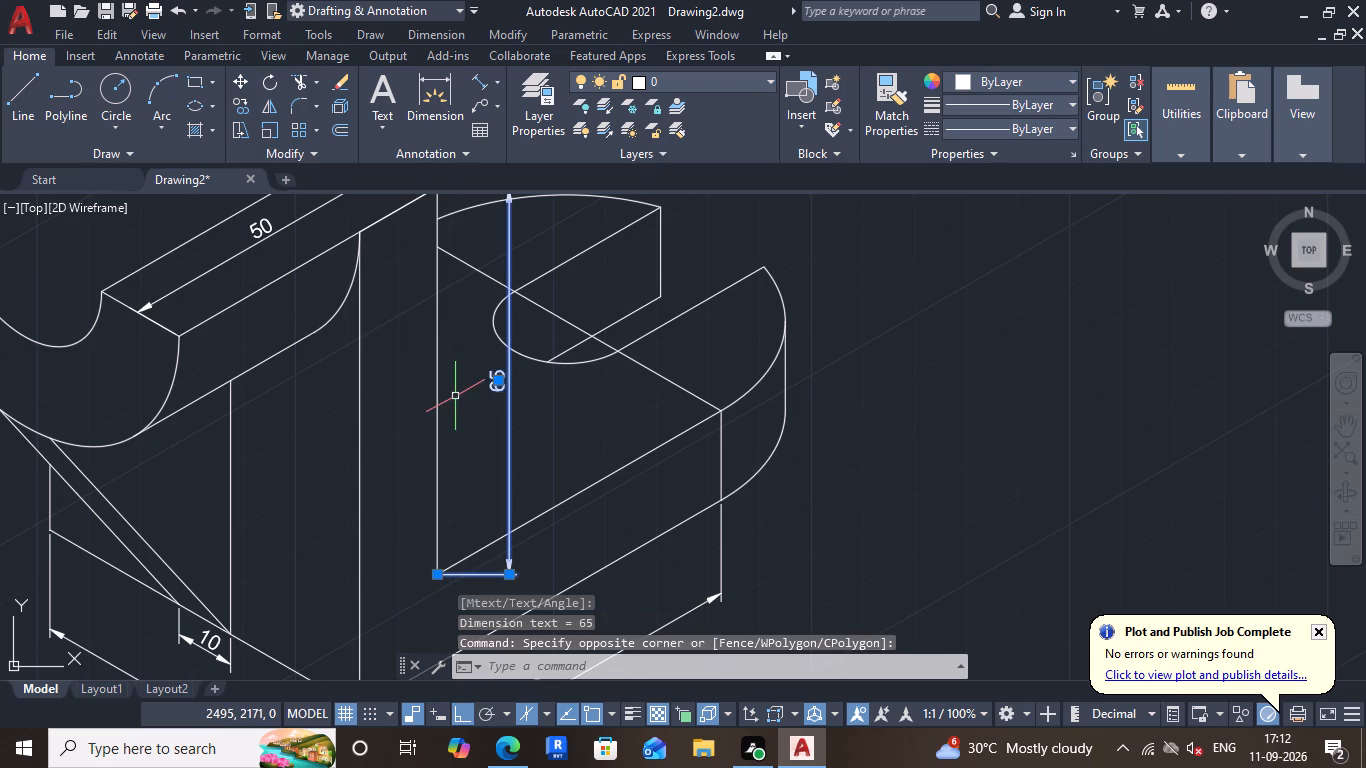
key("space")
key("Escape")
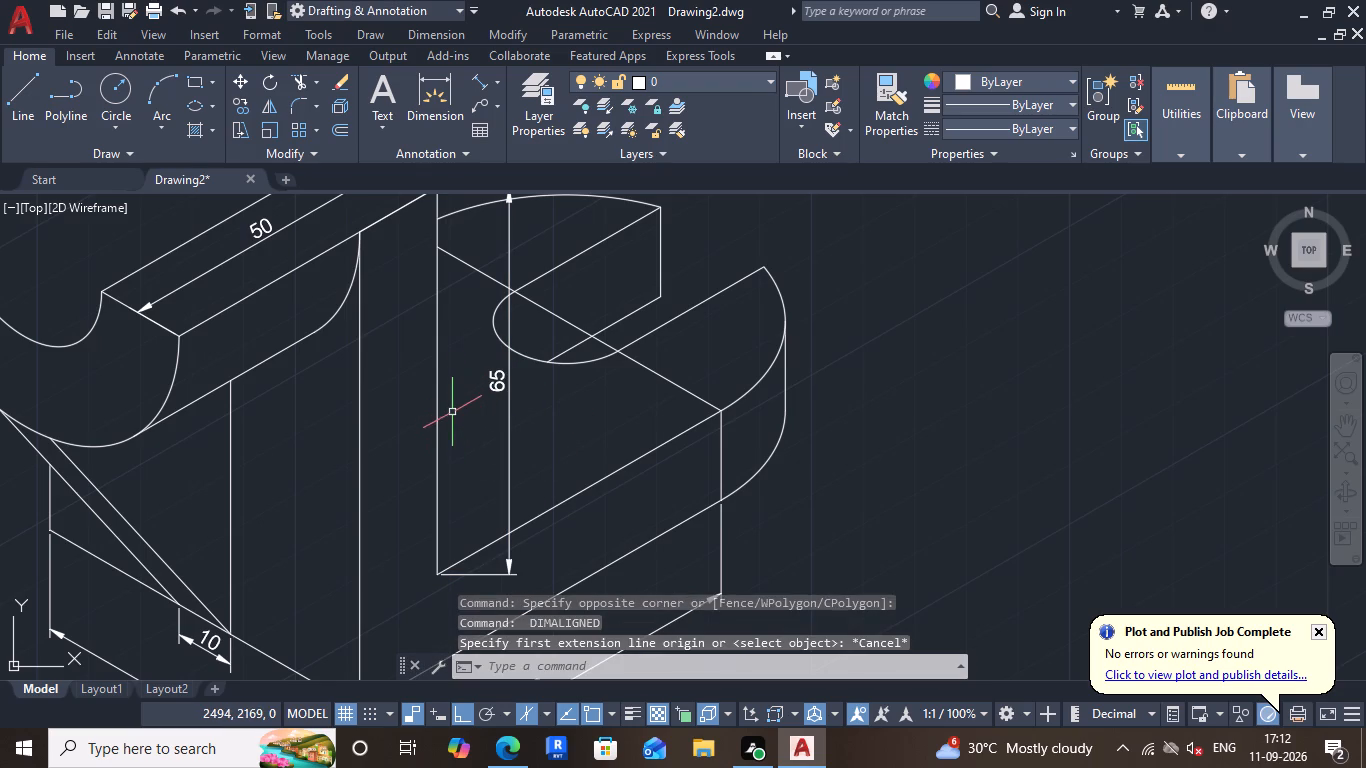
Oblique the upright's vertical 65 dimension so its extension lines run parallel to the base's long 30° edge.
type("DIMED")
key("Return")
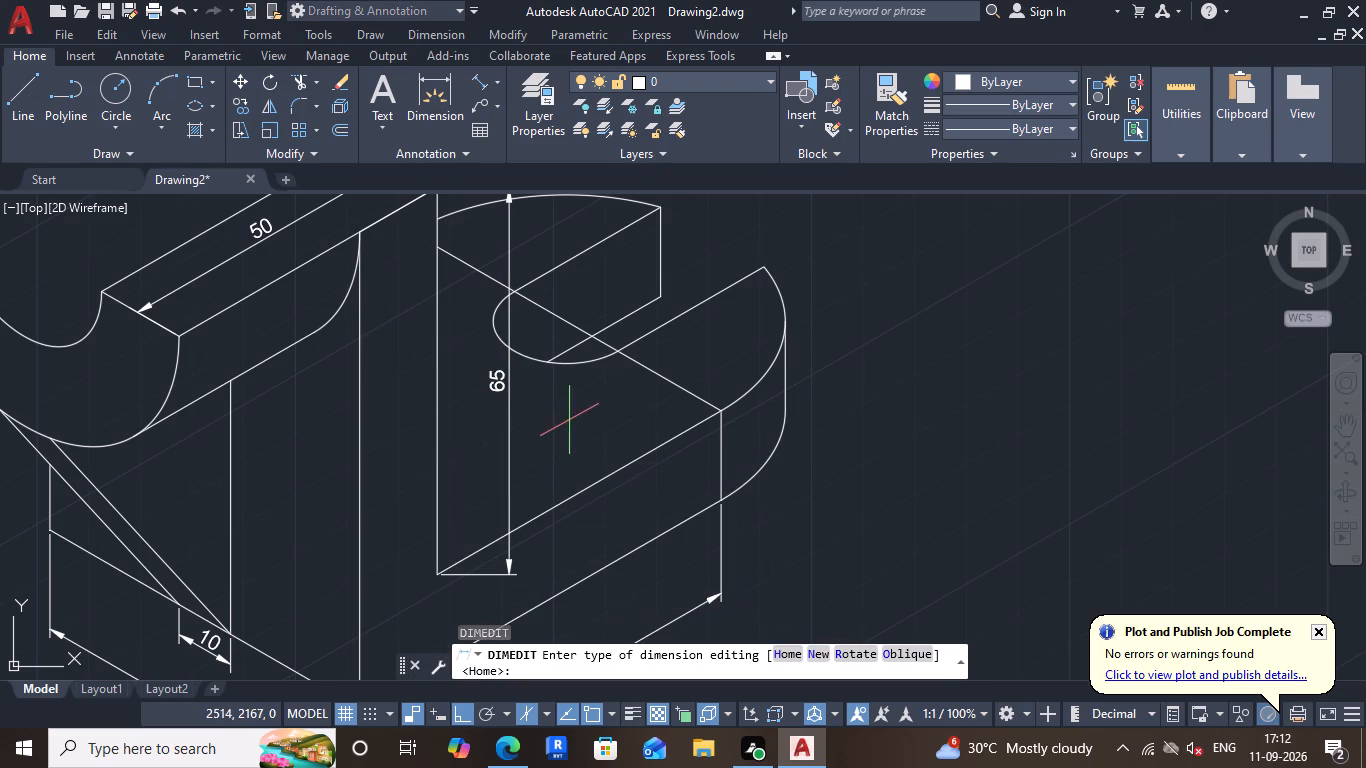
left_click(909, 654)
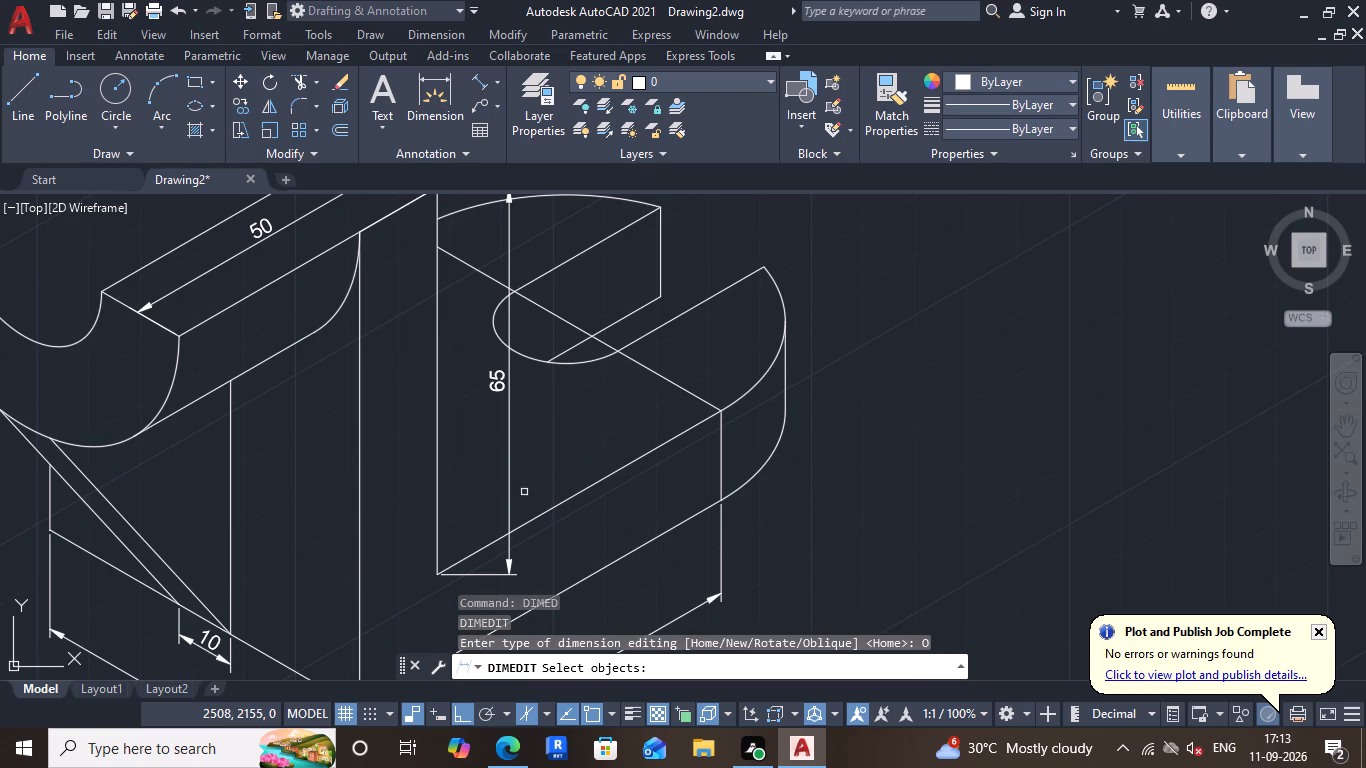
left_click(509, 482)
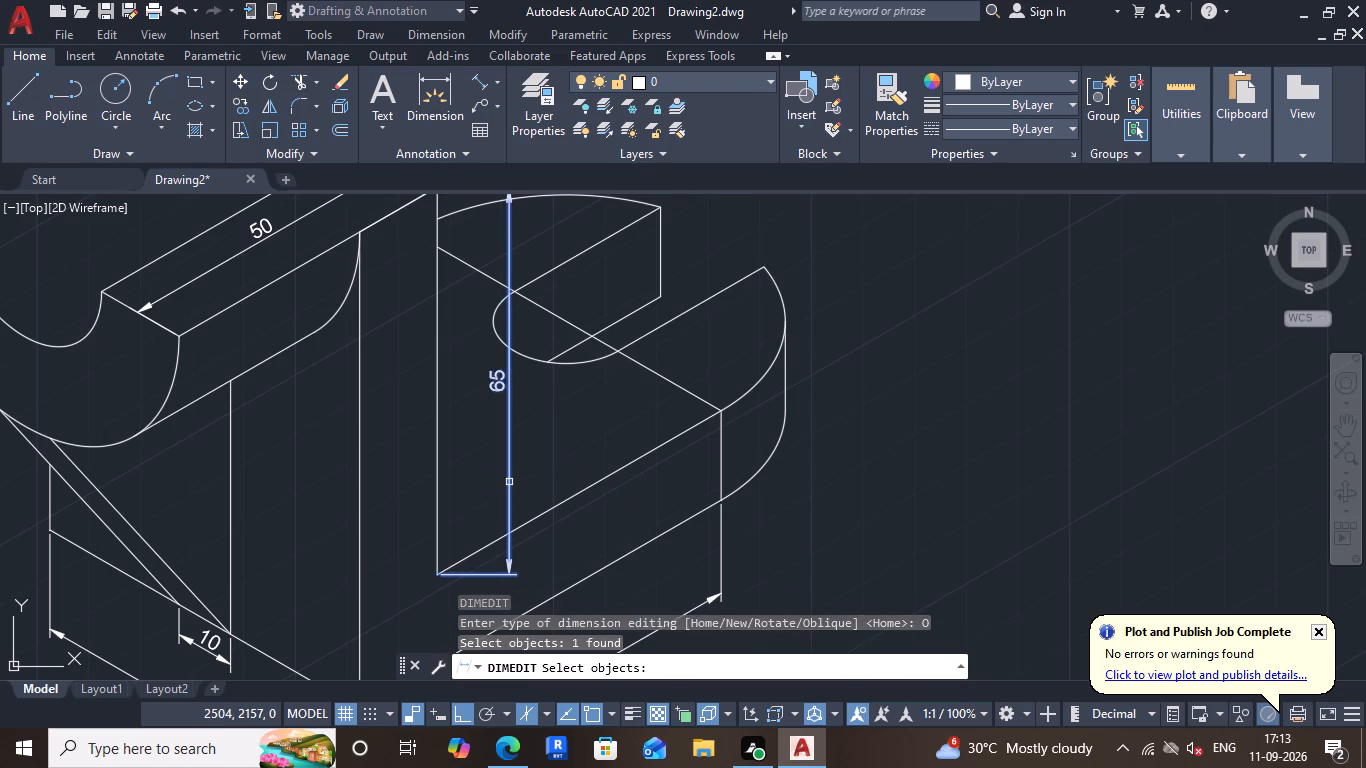
key("space")
left_click(439, 576)
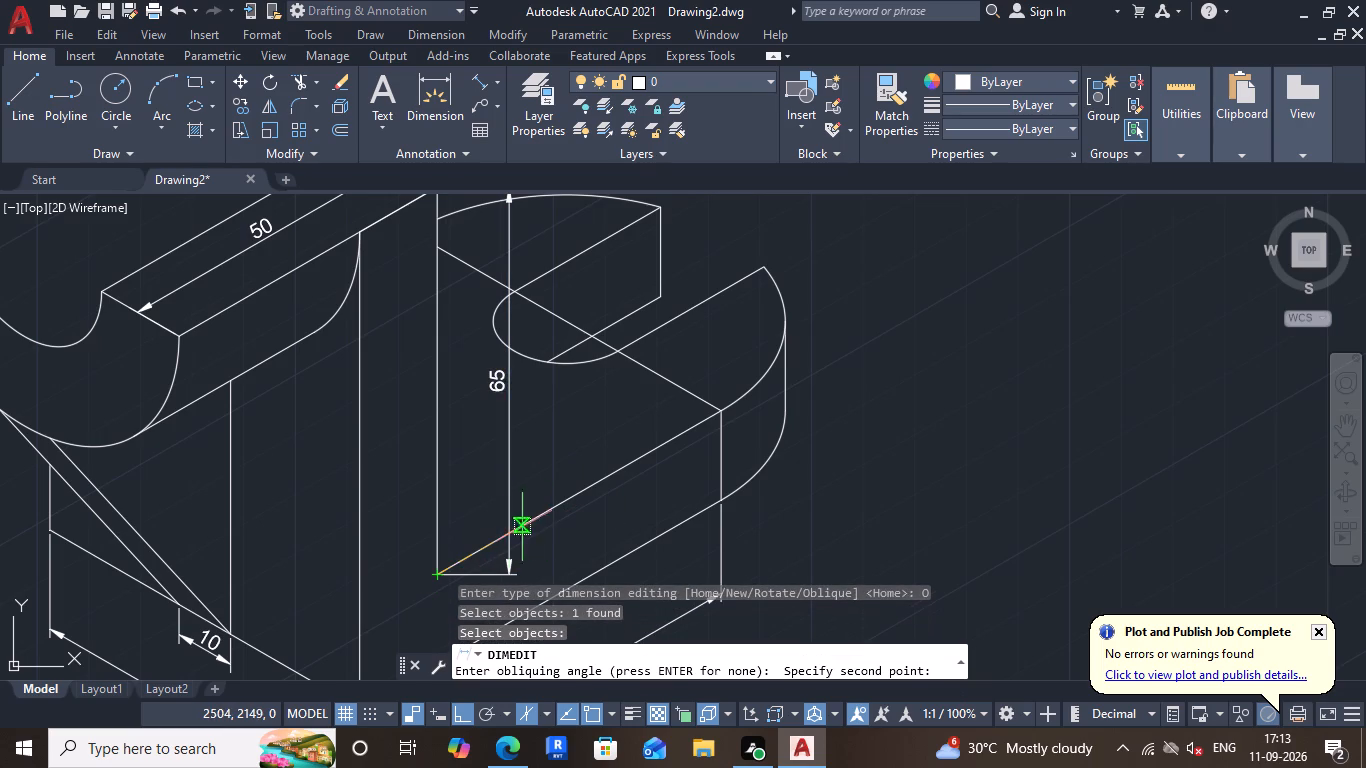
left_click(551, 501)
Stretch the 65 dimension line closer to the upright, snapping its upper end to the arrow tip of the 15 dimension.
scroll(567, 467, "down", 2)
scroll(570, 399, "up", 3)
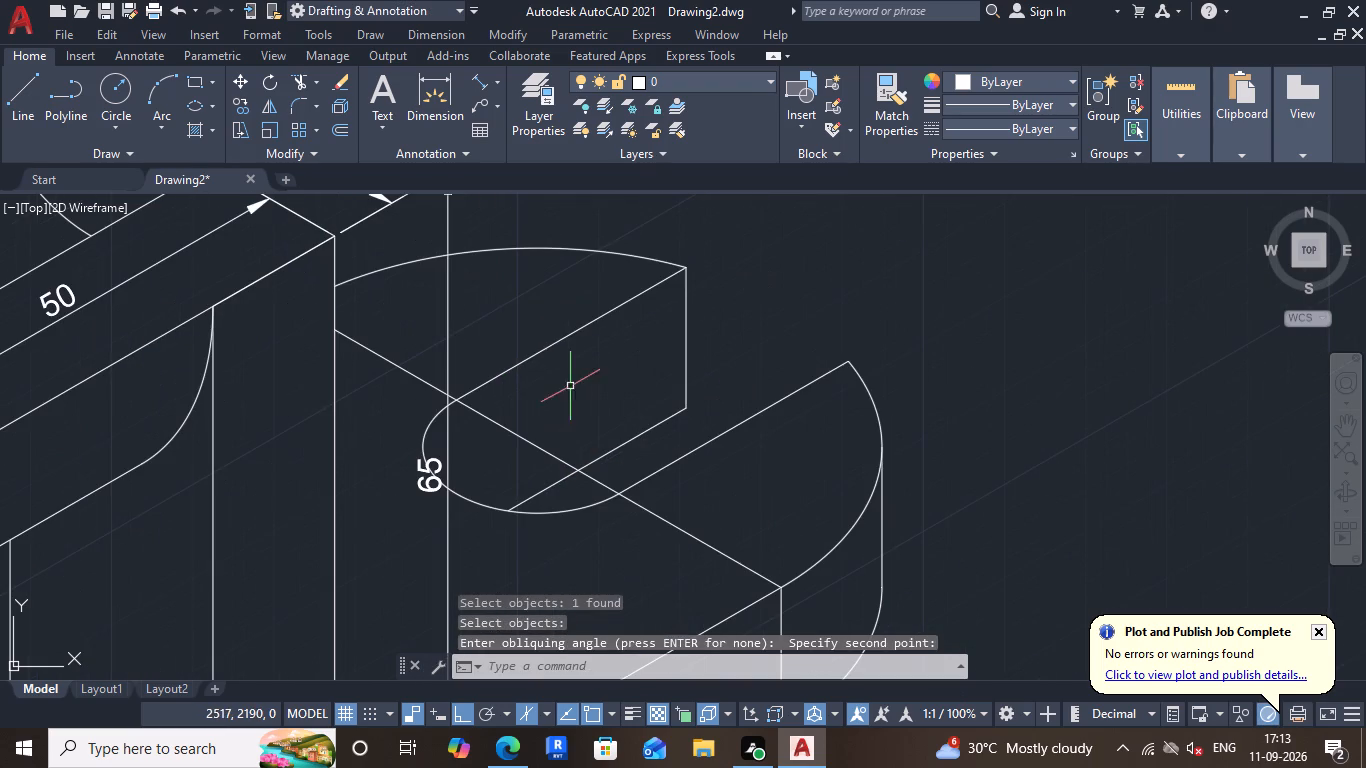
left_click(448, 454)
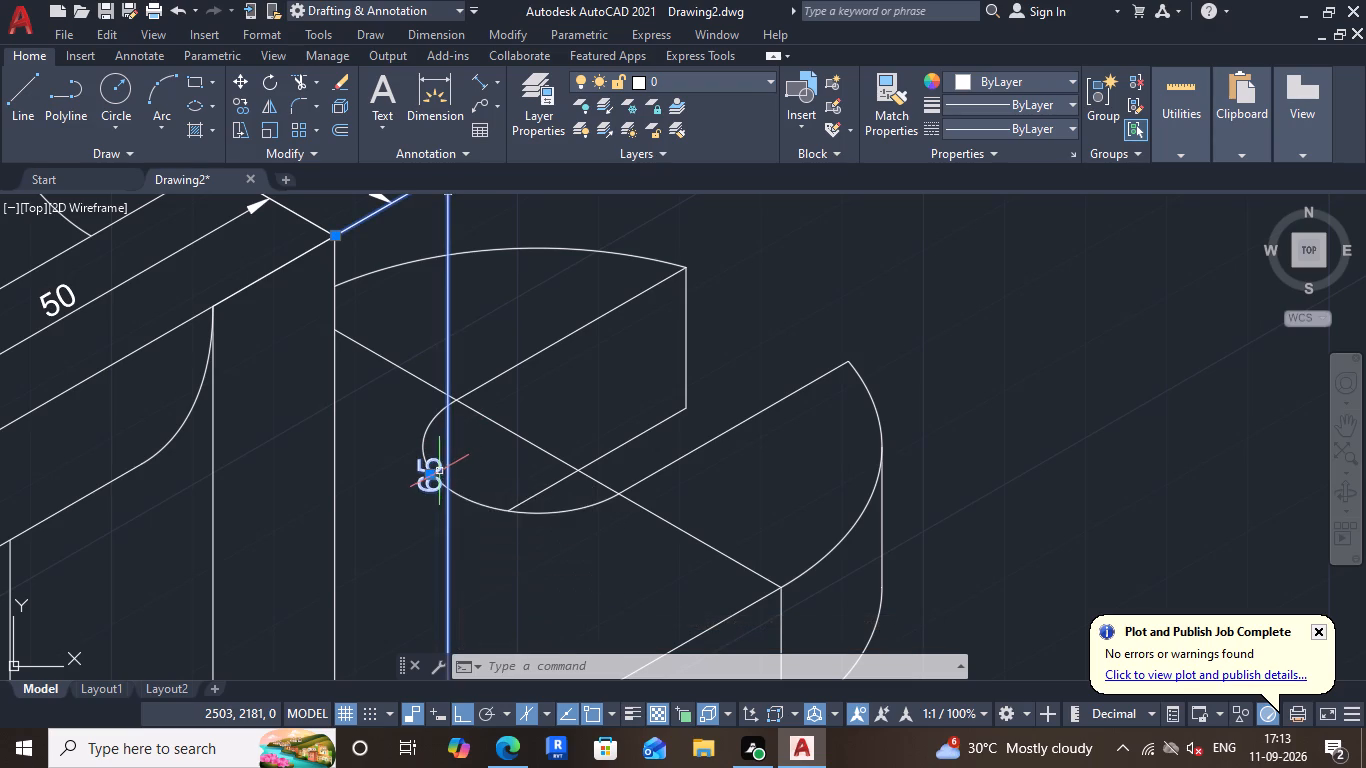
scroll(484, 563, "down", 4)
scroll(466, 455, "up", 4)
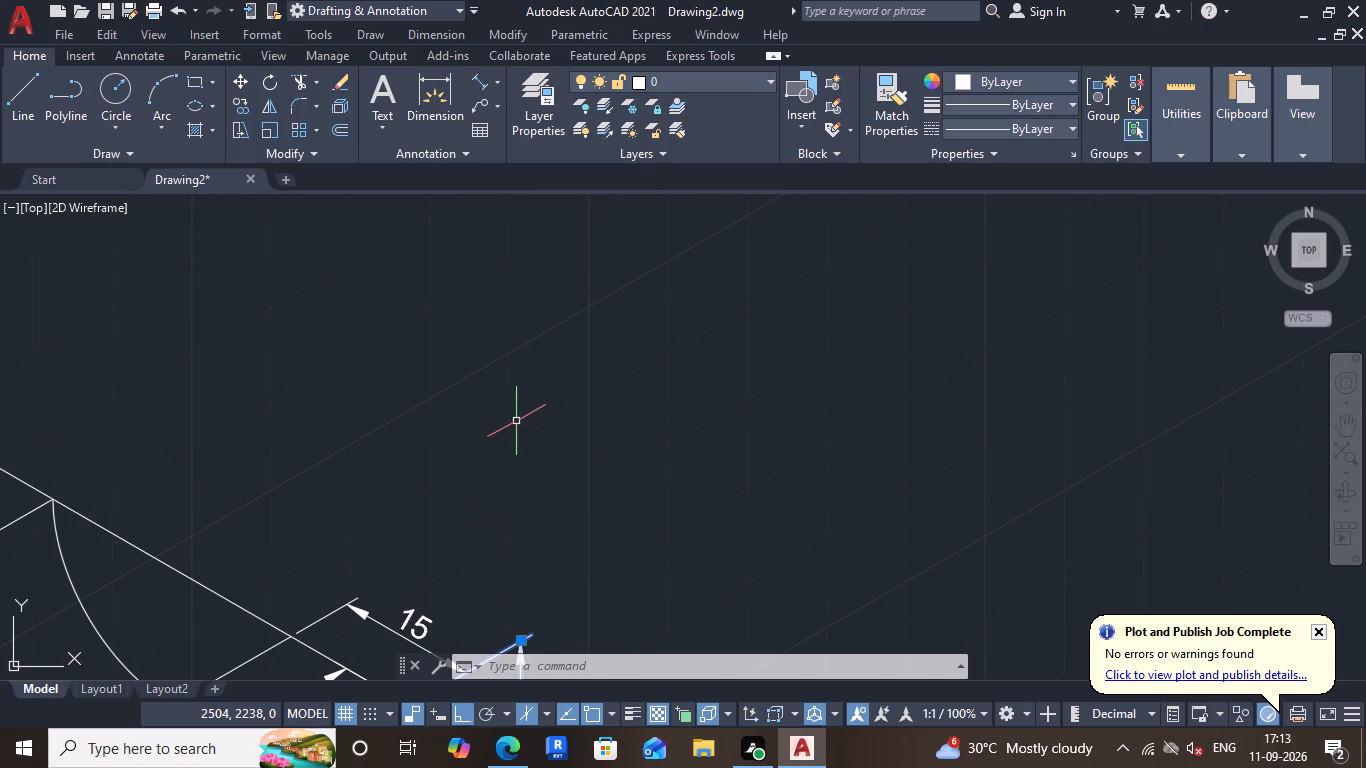
scroll(555, 423, "up", 2)
scroll(585, 393, "down", 6)
scroll(622, 418, "up", 5)
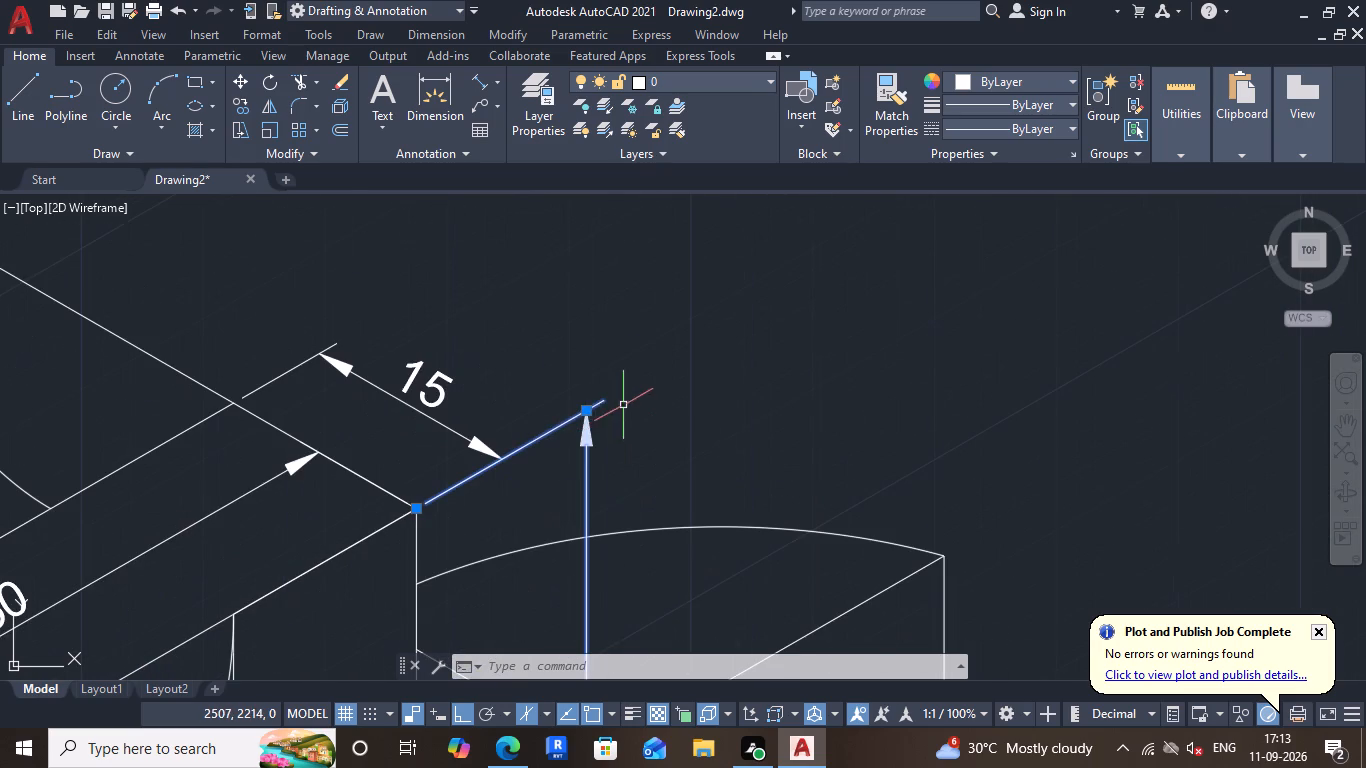
left_click(588, 410)
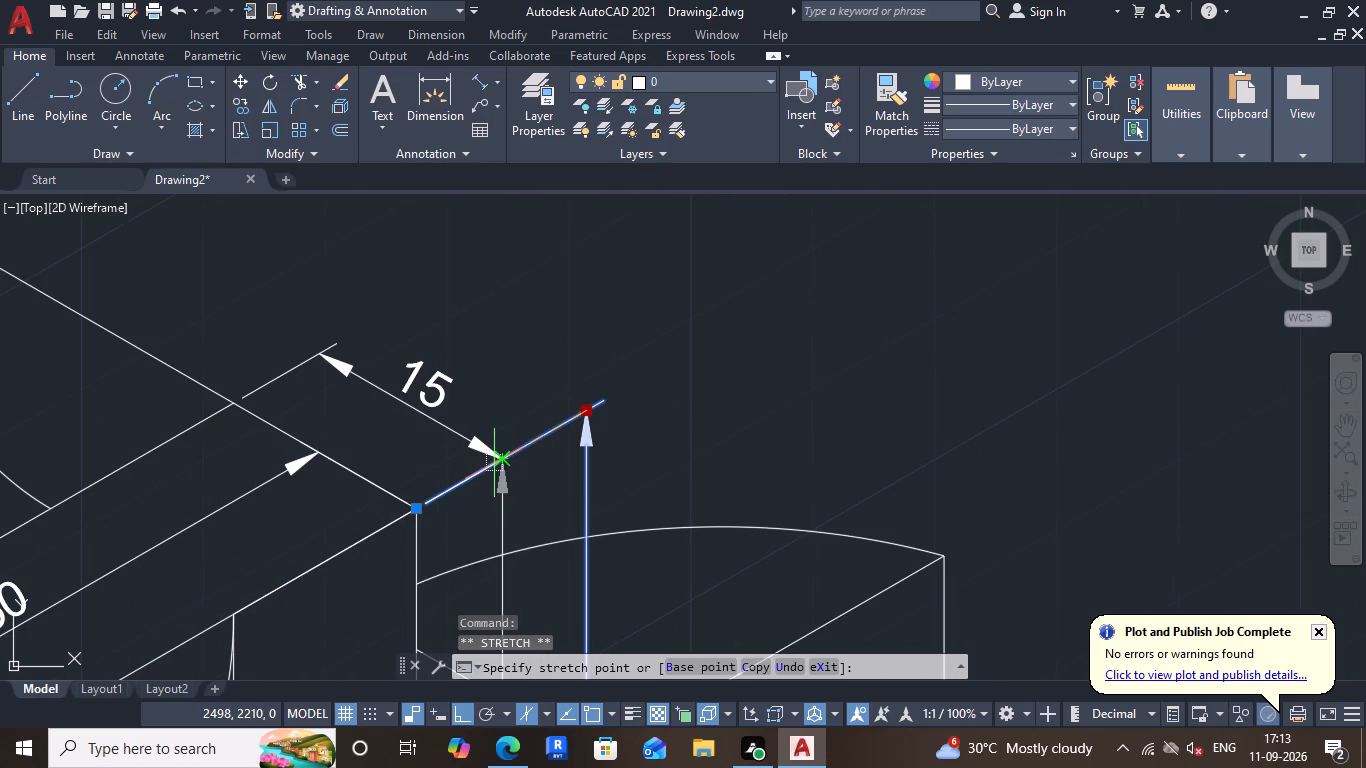
left_click(498, 462)
scroll(555, 354, "down", 3)
scroll(554, 455, "up", 1)
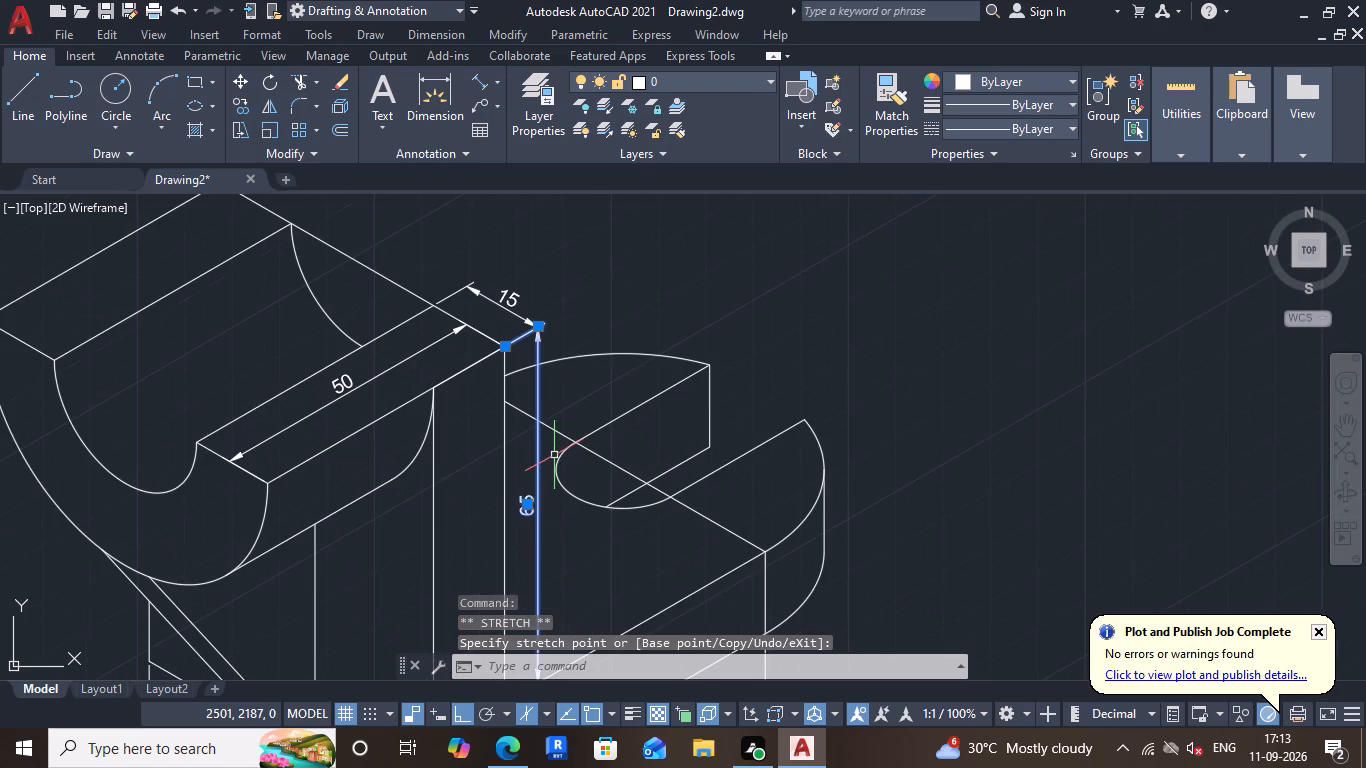
key("Escape")
Load the CENTER2 linetype from acadiso.lin into the drawing.
scroll(570, 416, "down", 3)
scroll(570, 404, "up", 2)
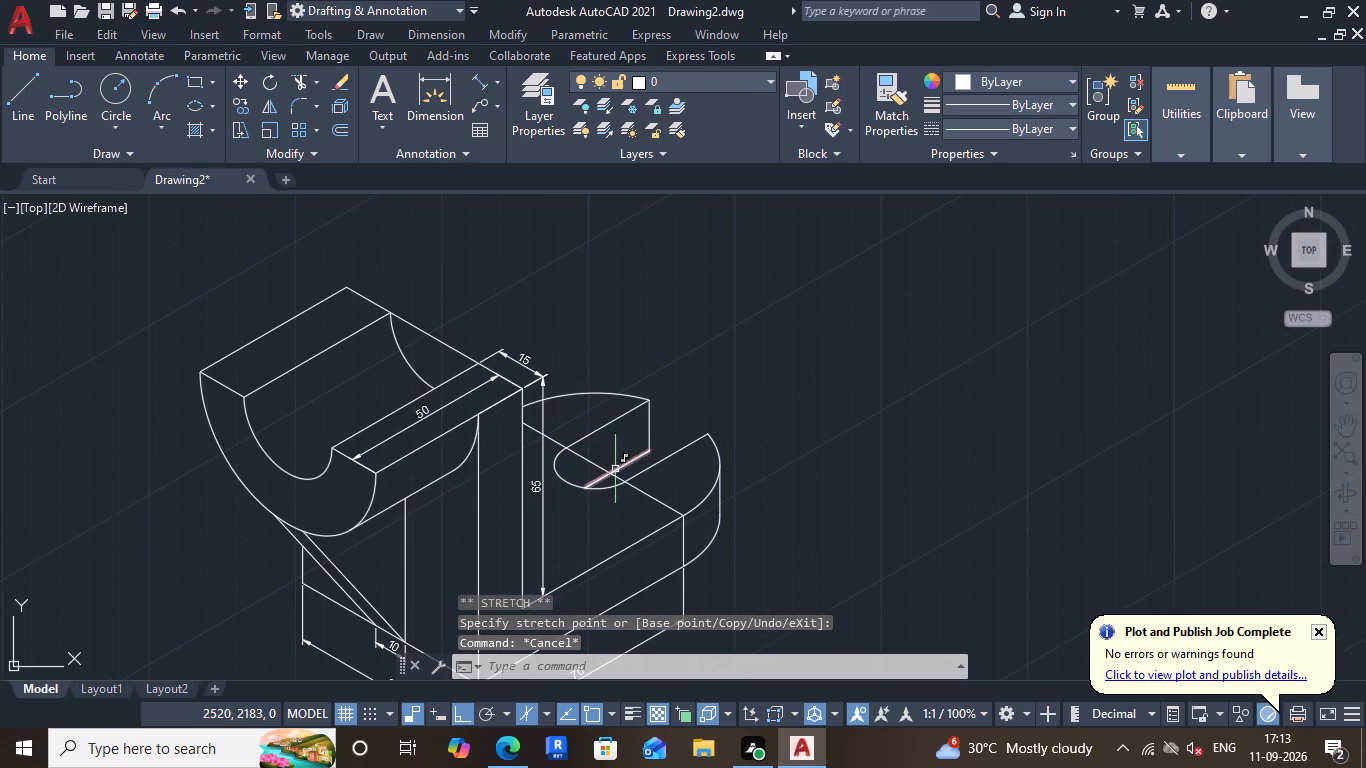
scroll(841, 258, "down", 4)
scroll(987, 238, "down", 1)
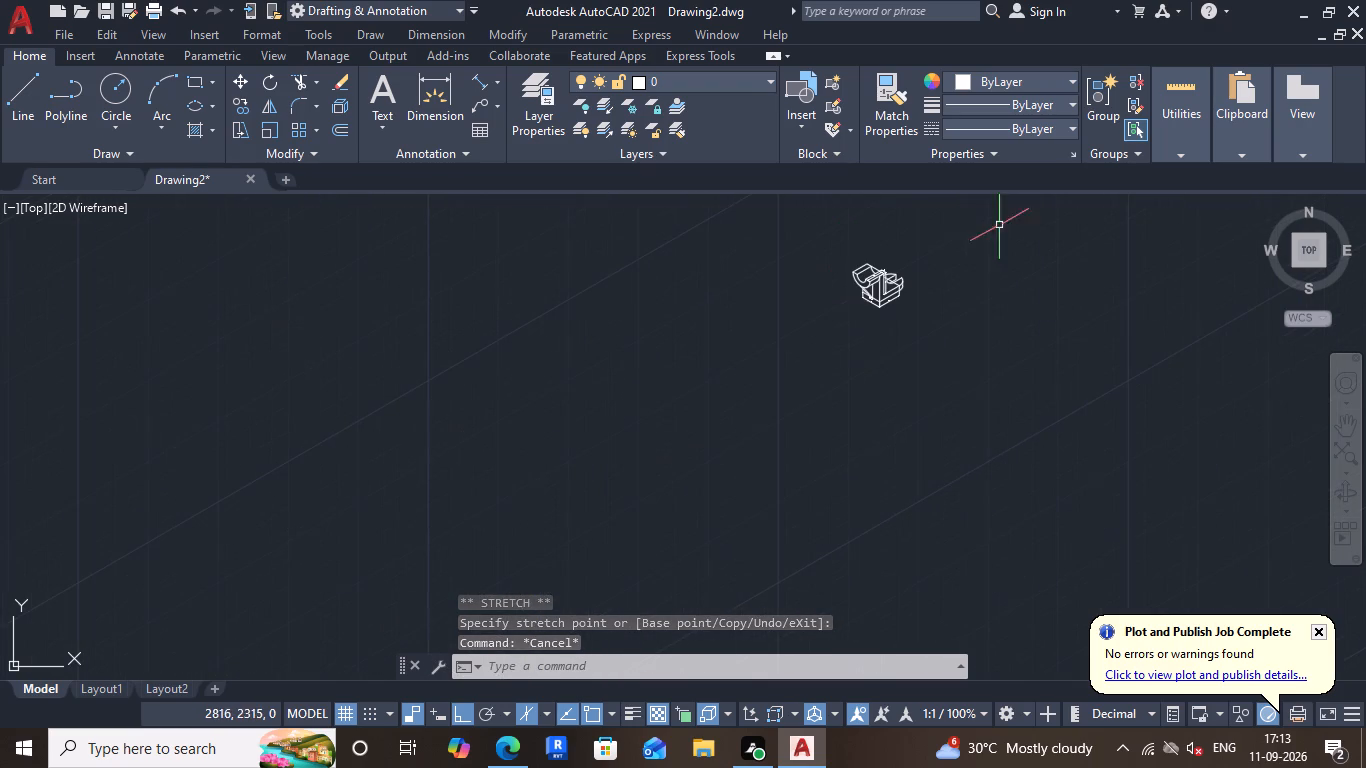
left_click(1067, 131)
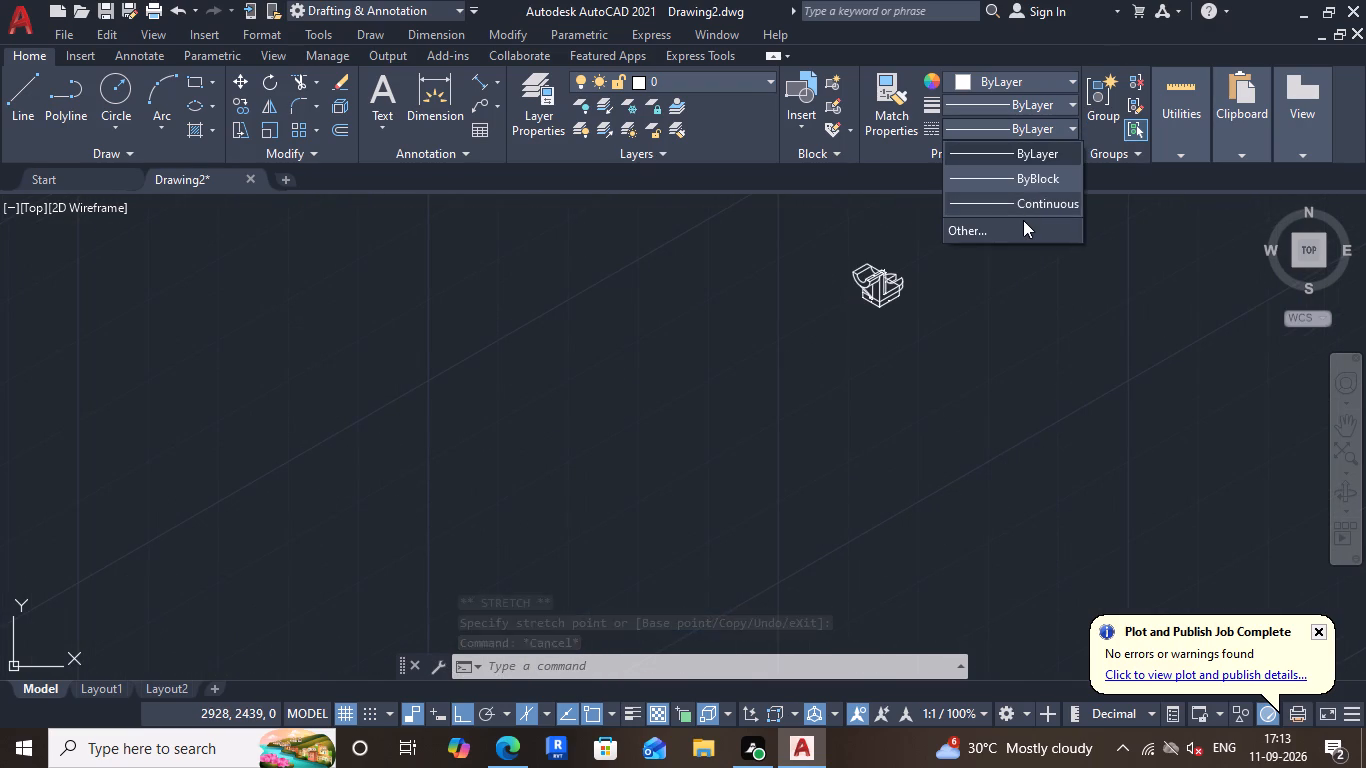
left_click(1023, 221)
left_click(848, 205)
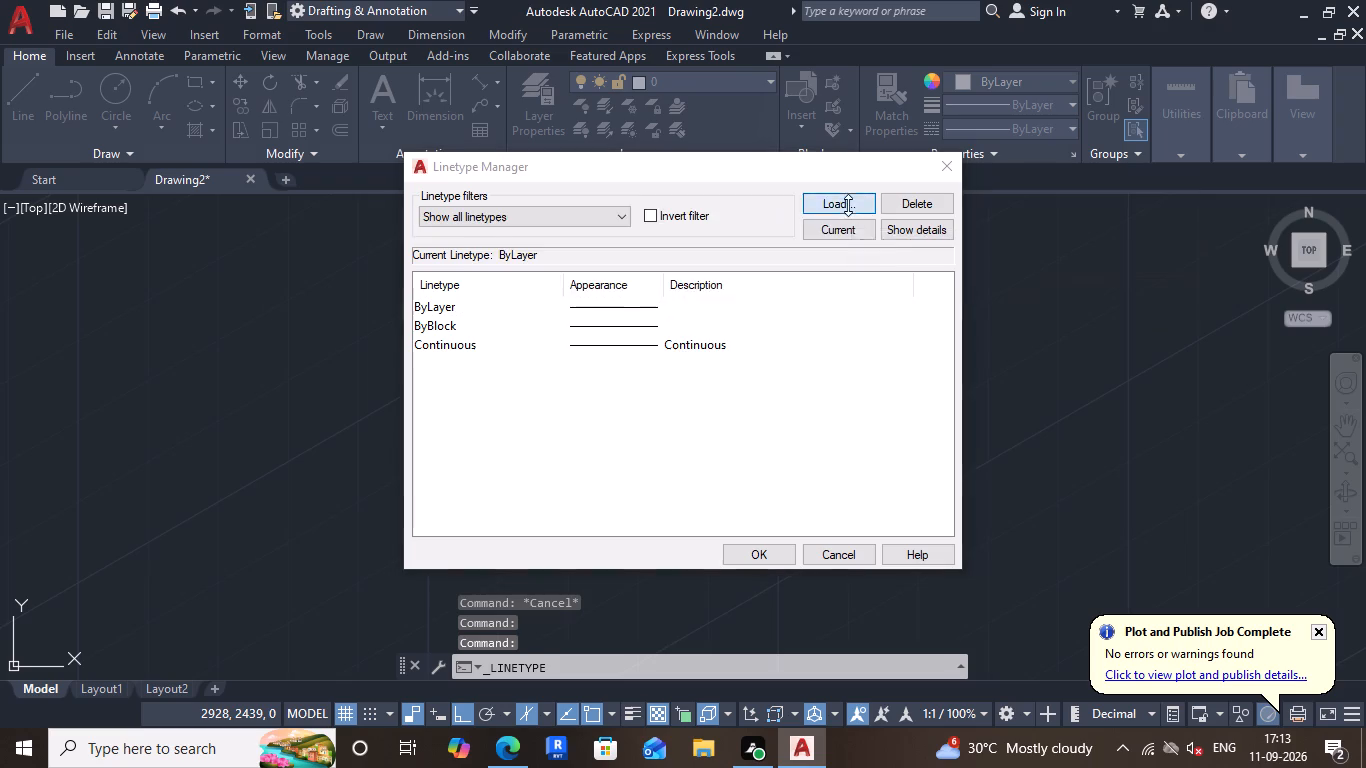
scroll(706, 350, "down", 12)
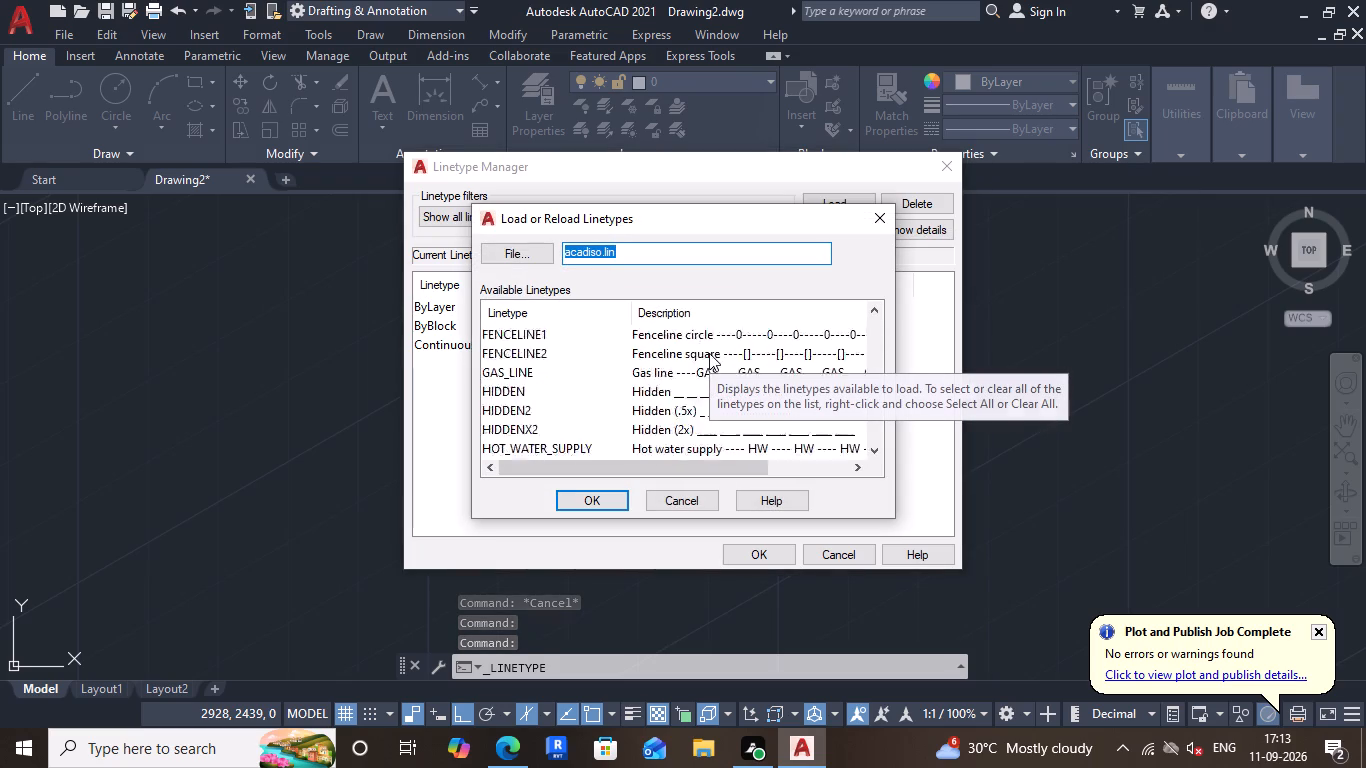
scroll(709, 353, "down", 11)
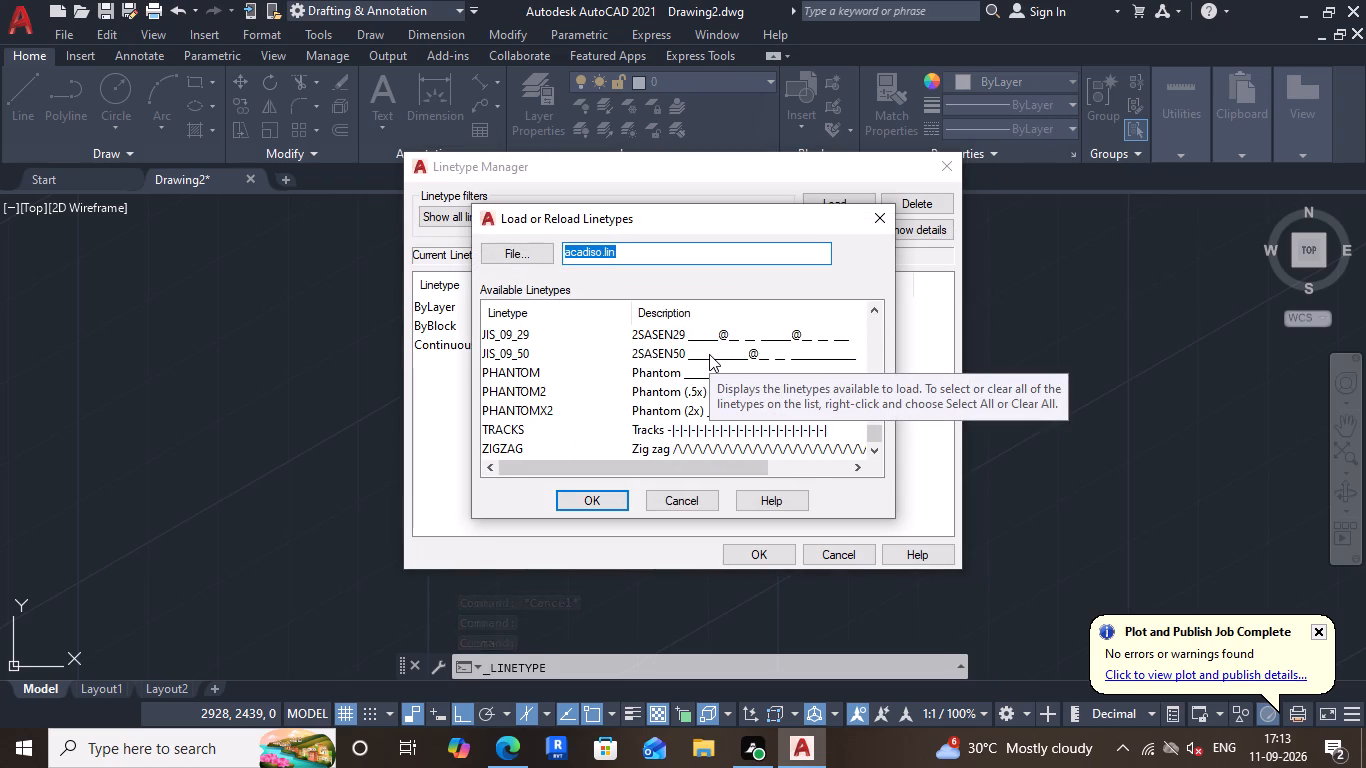
scroll(709, 354, "up", 4)
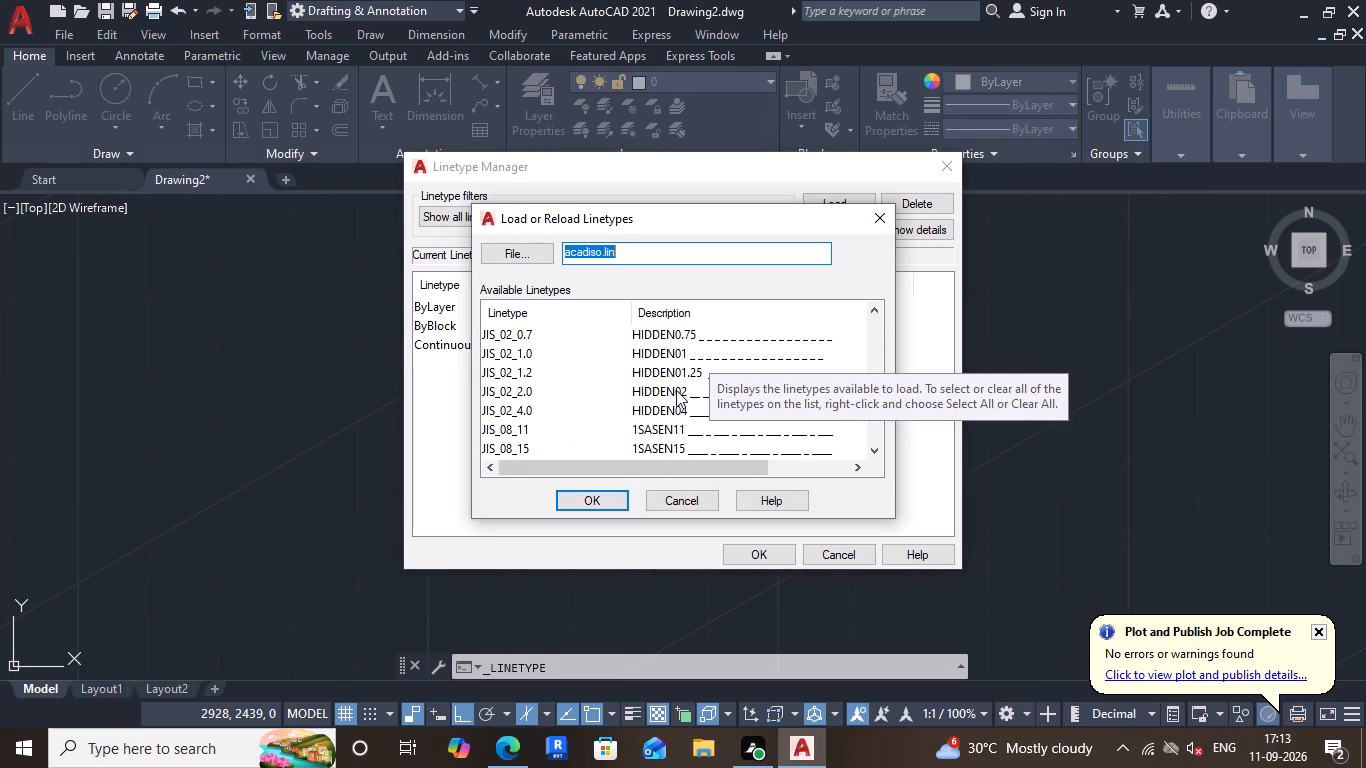
scroll(678, 388, "up", 3)
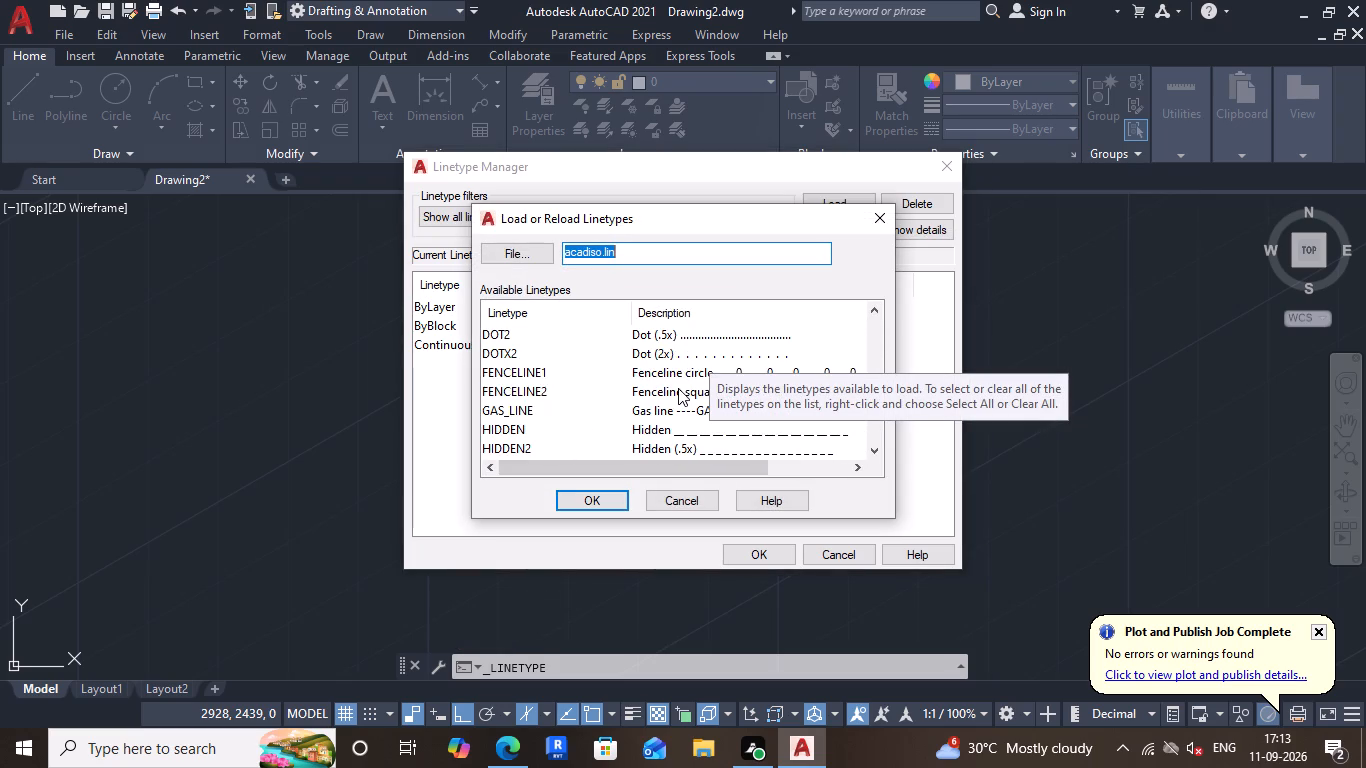
scroll(678, 388, "up", 3)
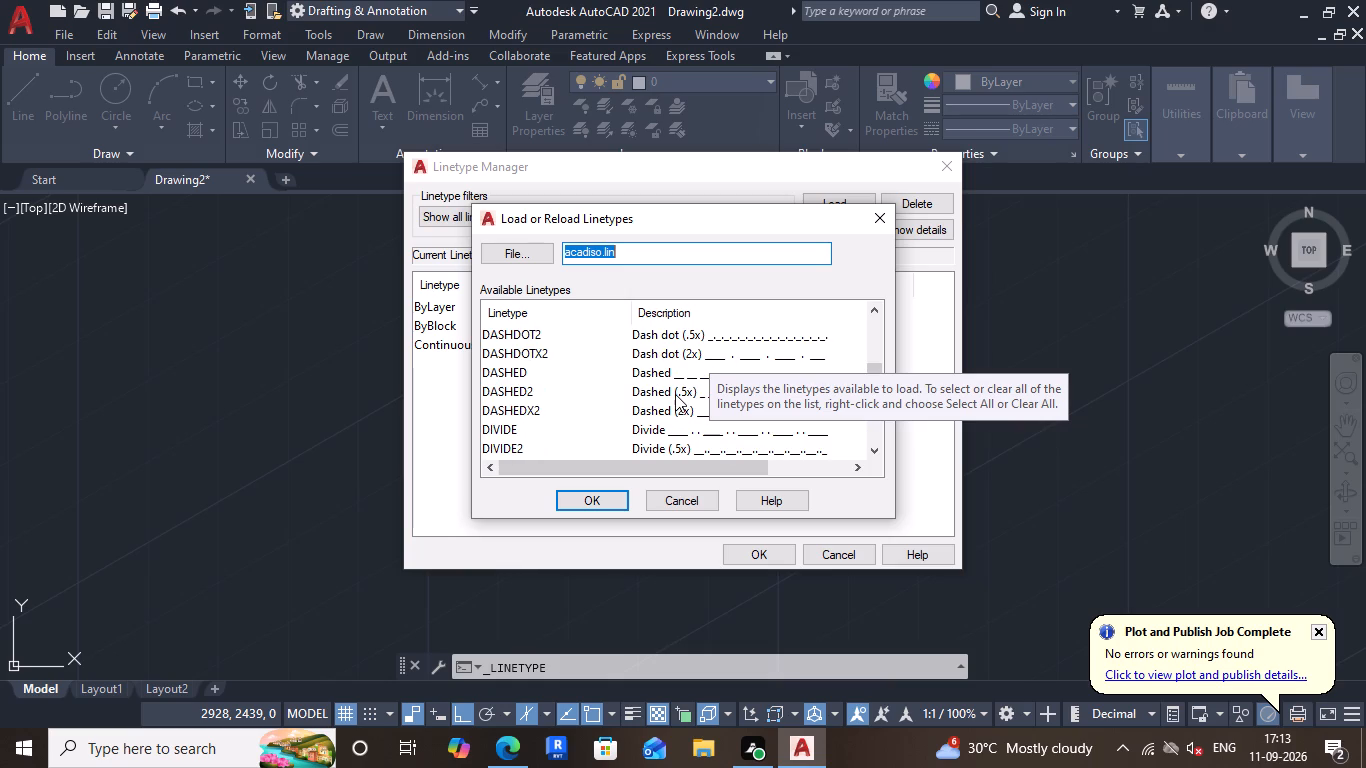
scroll(674, 395, "up", 1)
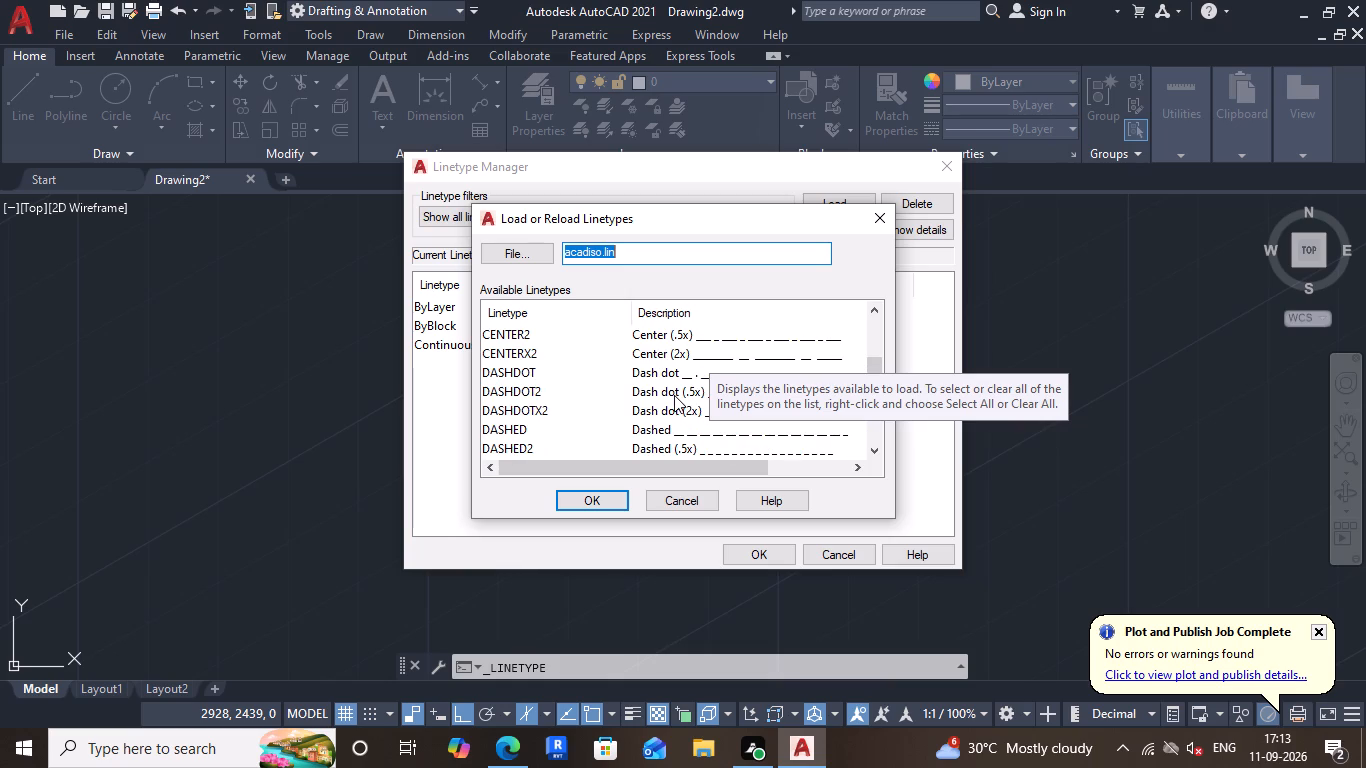
scroll(686, 358, "up", 1)
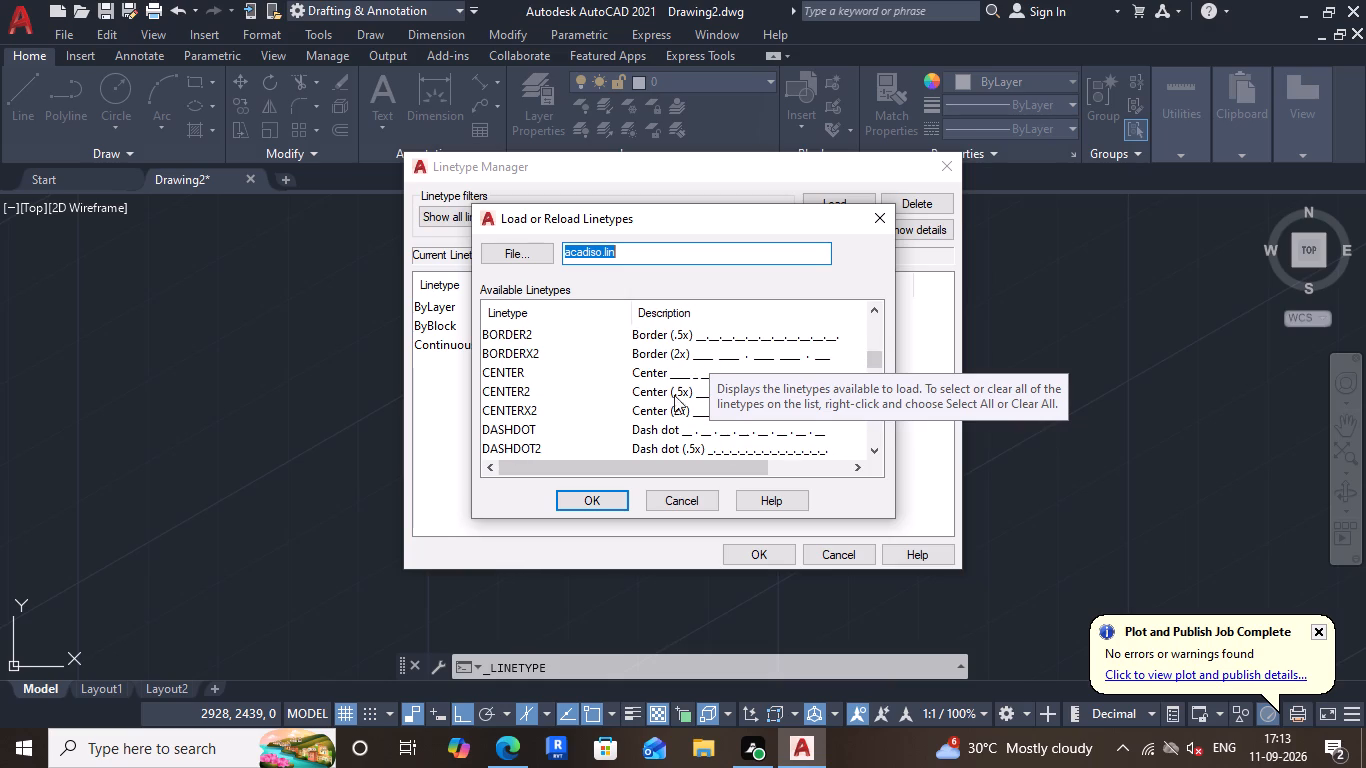
double_click(690, 396)
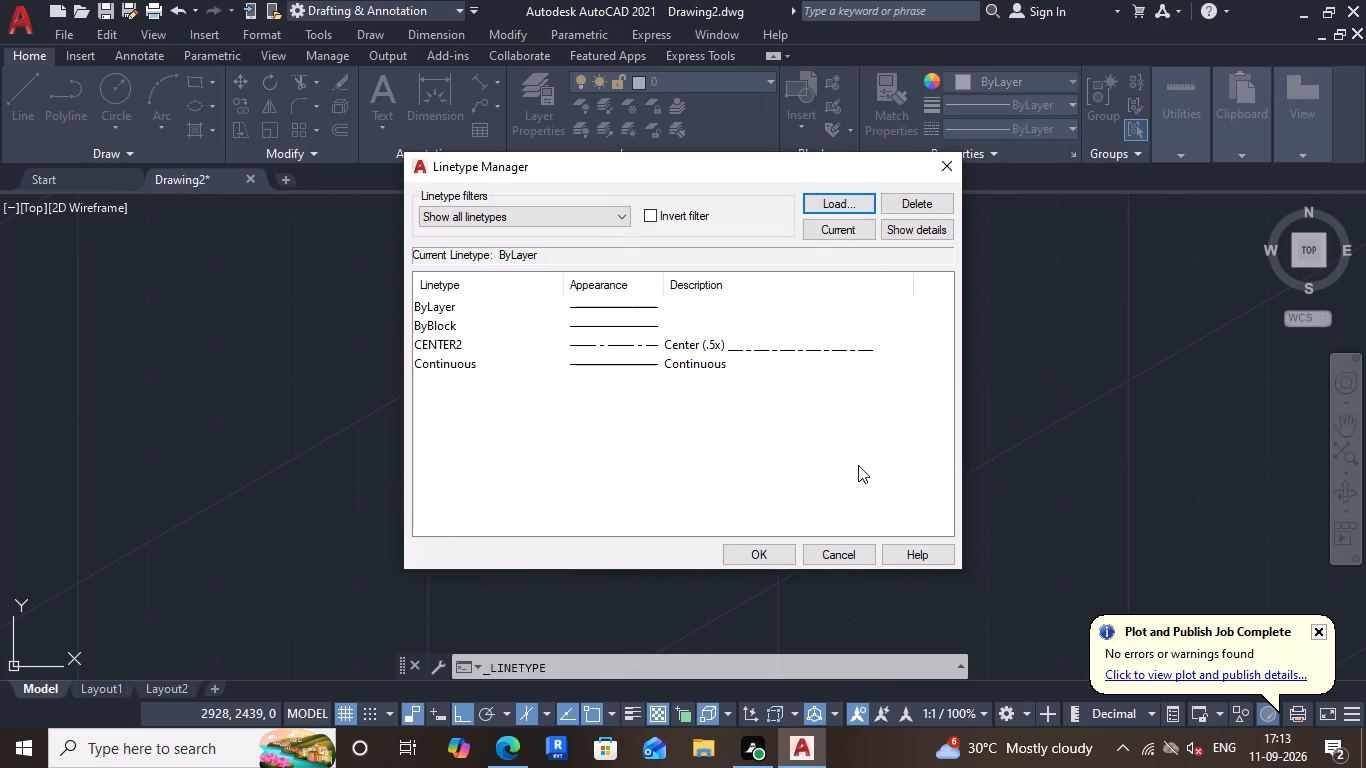
left_click(753, 553)
Set CENTER2 as the current linetype for new objects.
left_click(17, 99)
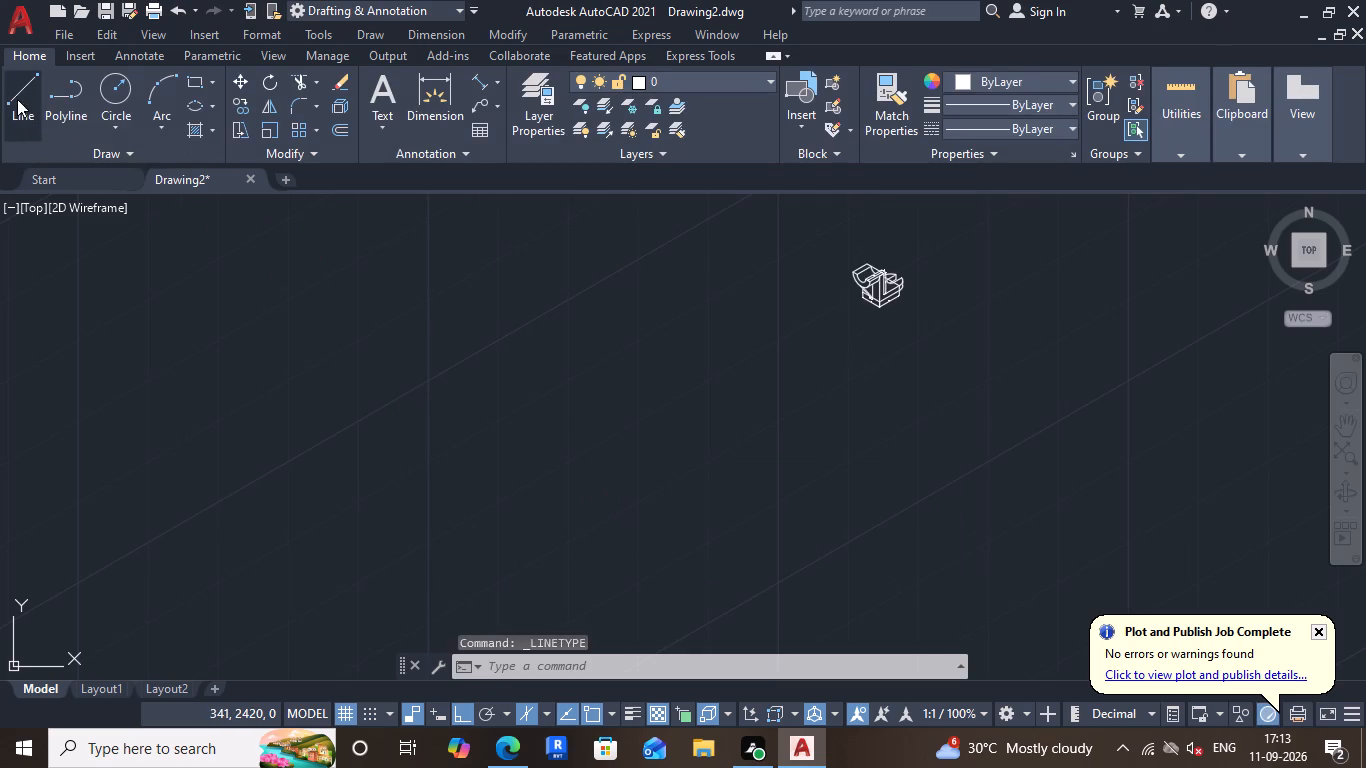
left_click(239, 364)
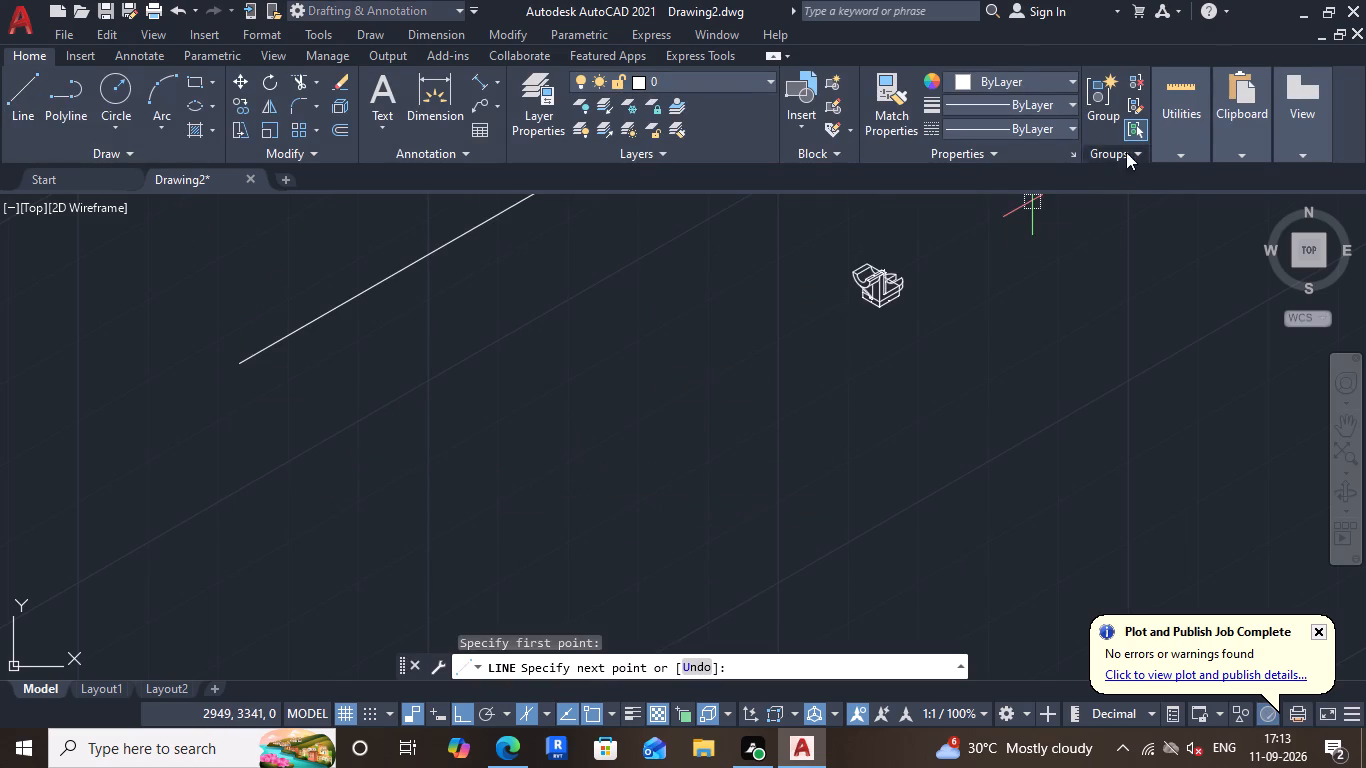
left_click(1069, 132)
left_click(1047, 208)
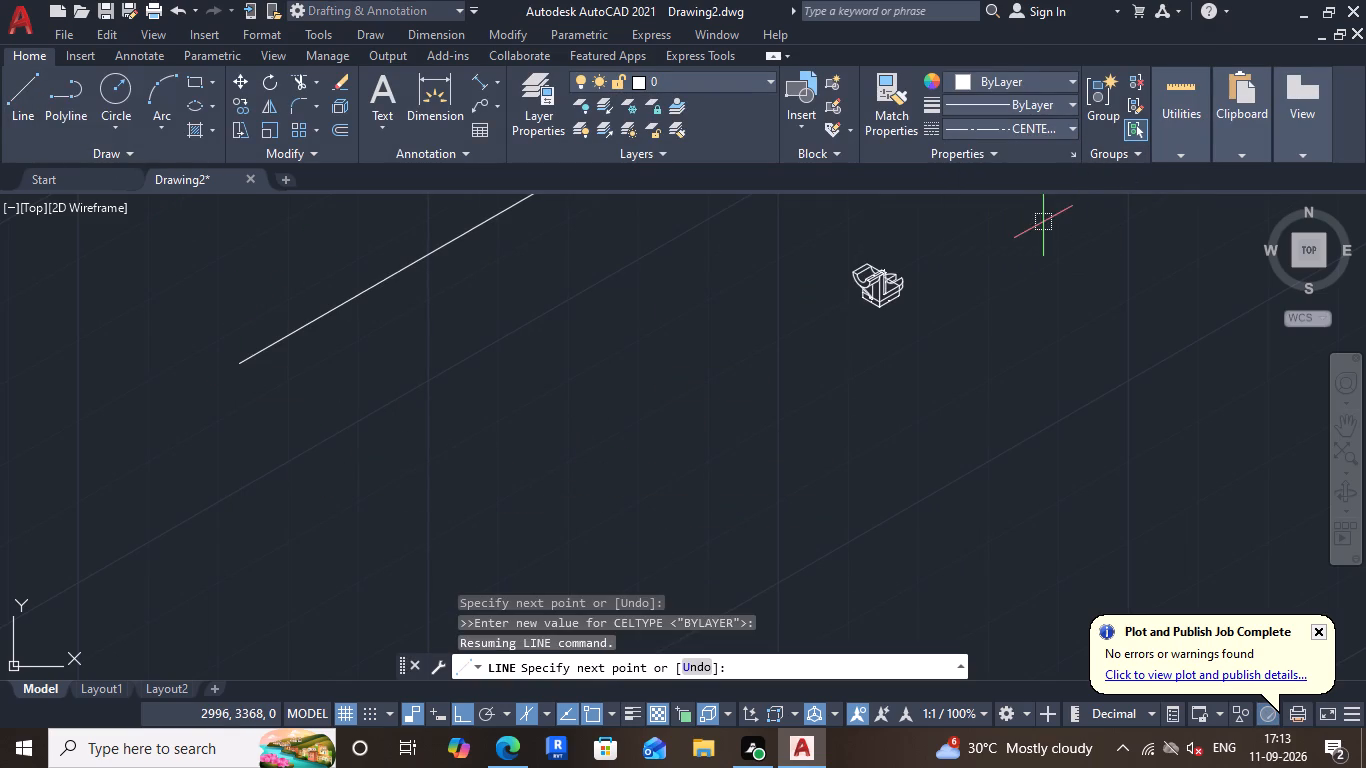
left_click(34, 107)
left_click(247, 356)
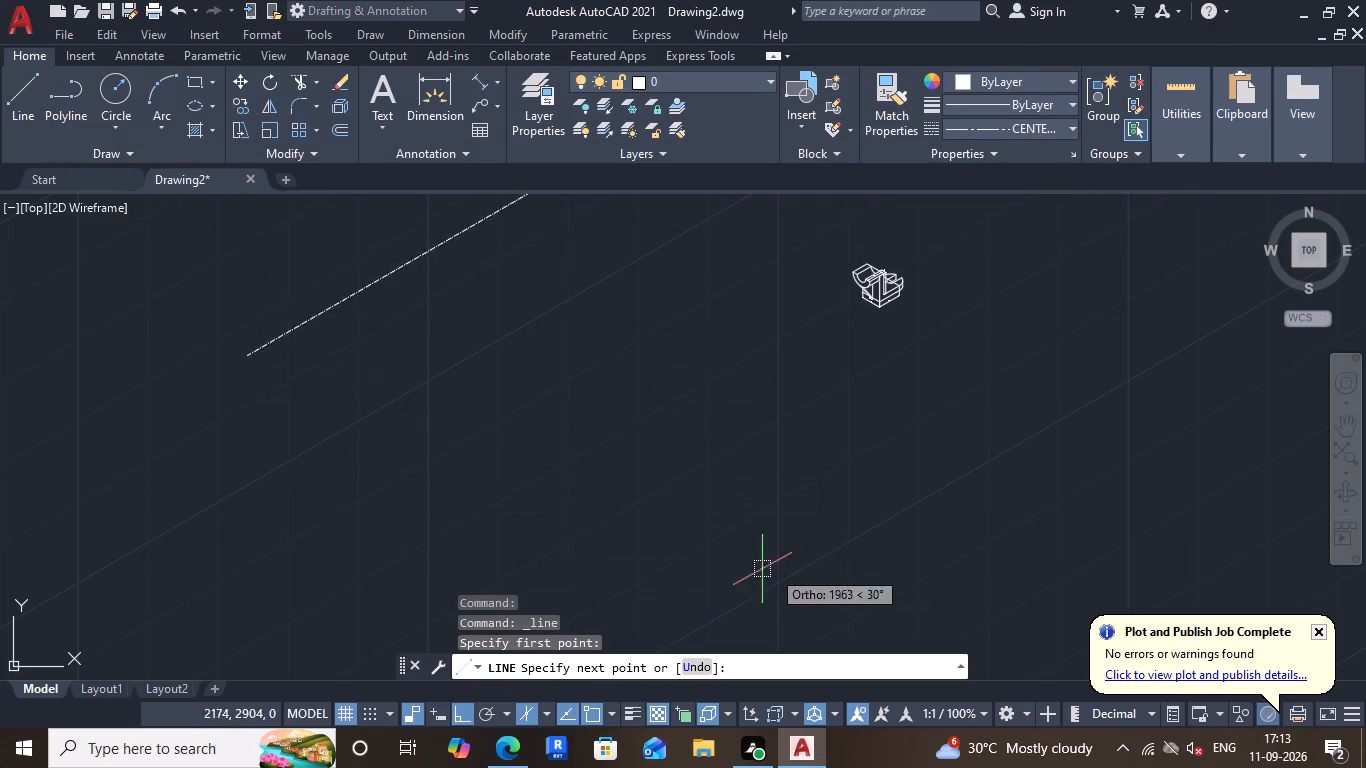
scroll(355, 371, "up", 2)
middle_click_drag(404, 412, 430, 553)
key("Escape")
Draw a CENTER2 line about 74 units long at 30° in the empty space beside the saddle.
scroll(955, 440, "down", 1)
middle_click_drag(955, 440, 578, 479)
middle_click_drag(1051, 343, 914, 432)
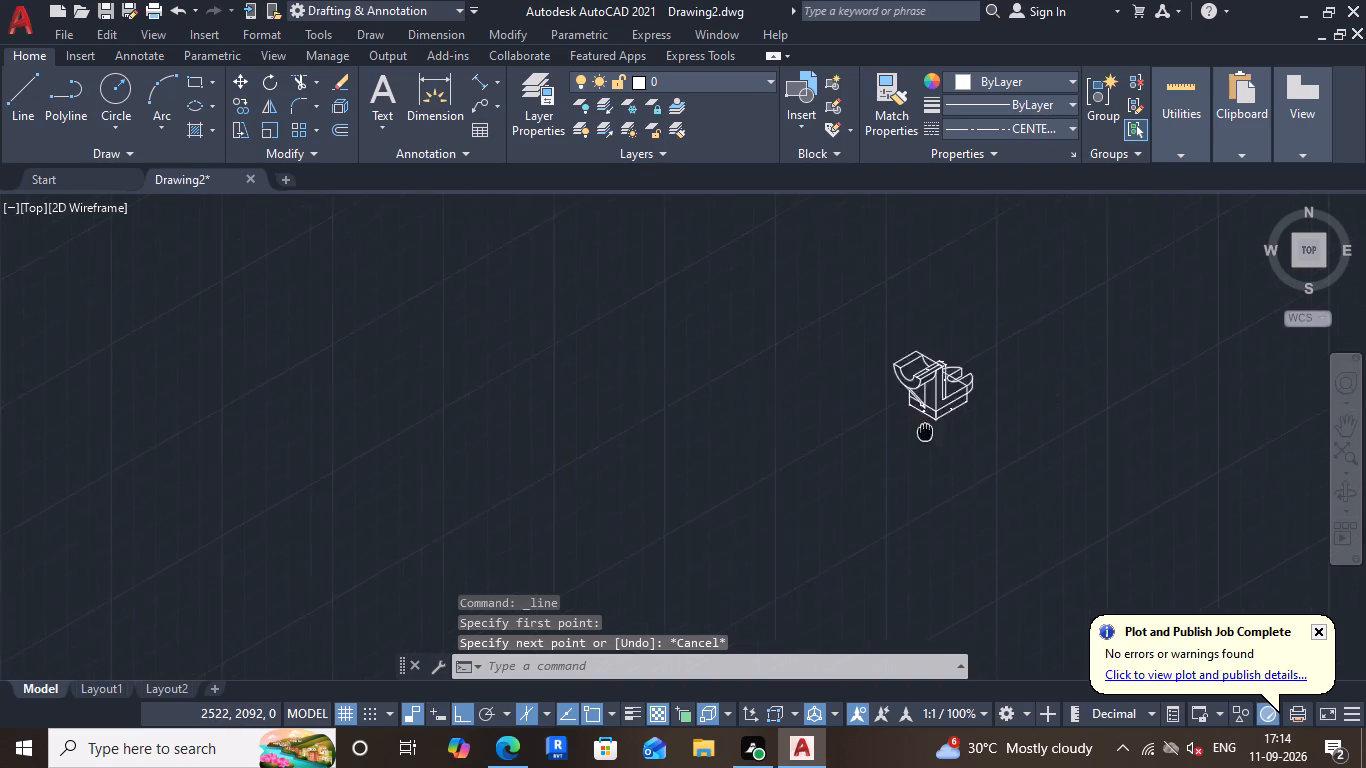
middle_click_drag(914, 432, 877, 421)
scroll(871, 375, "up", 4)
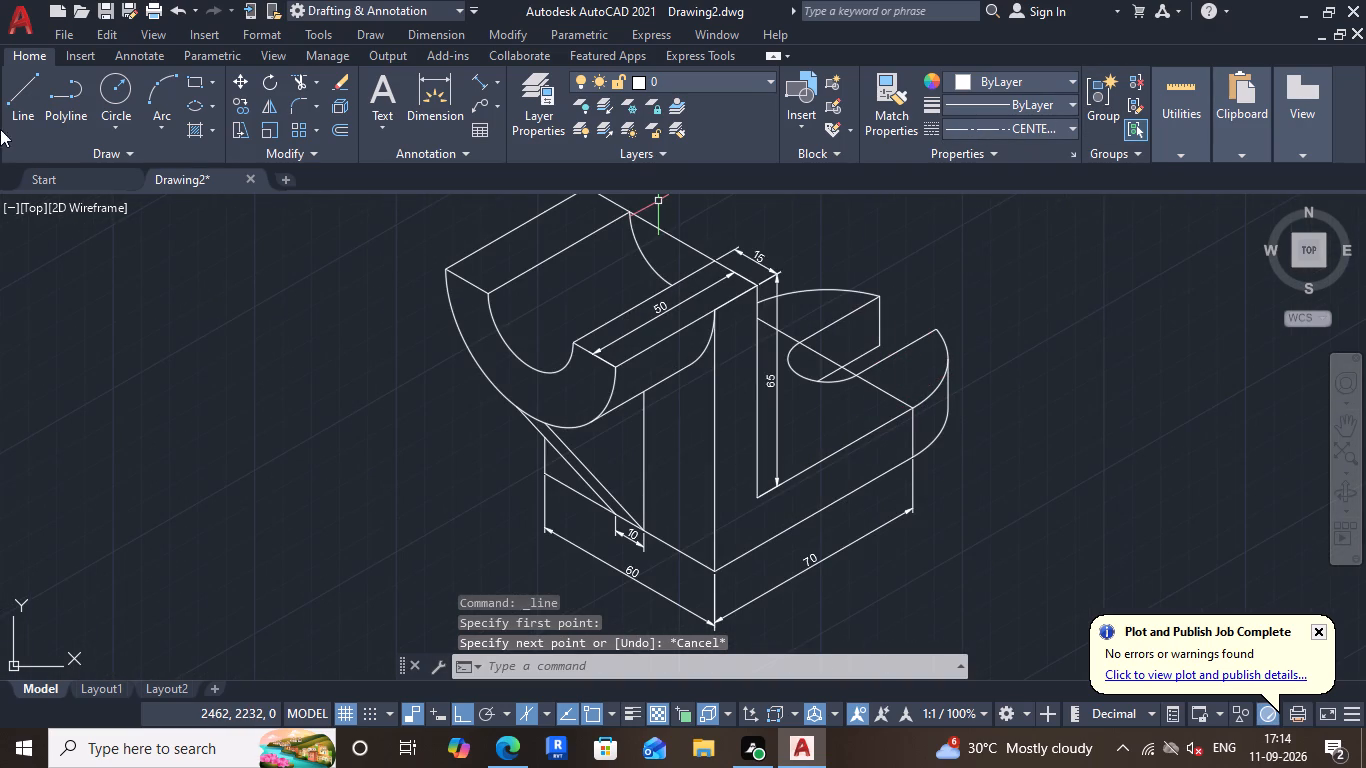
left_click(17, 98)
left_click(77, 381)
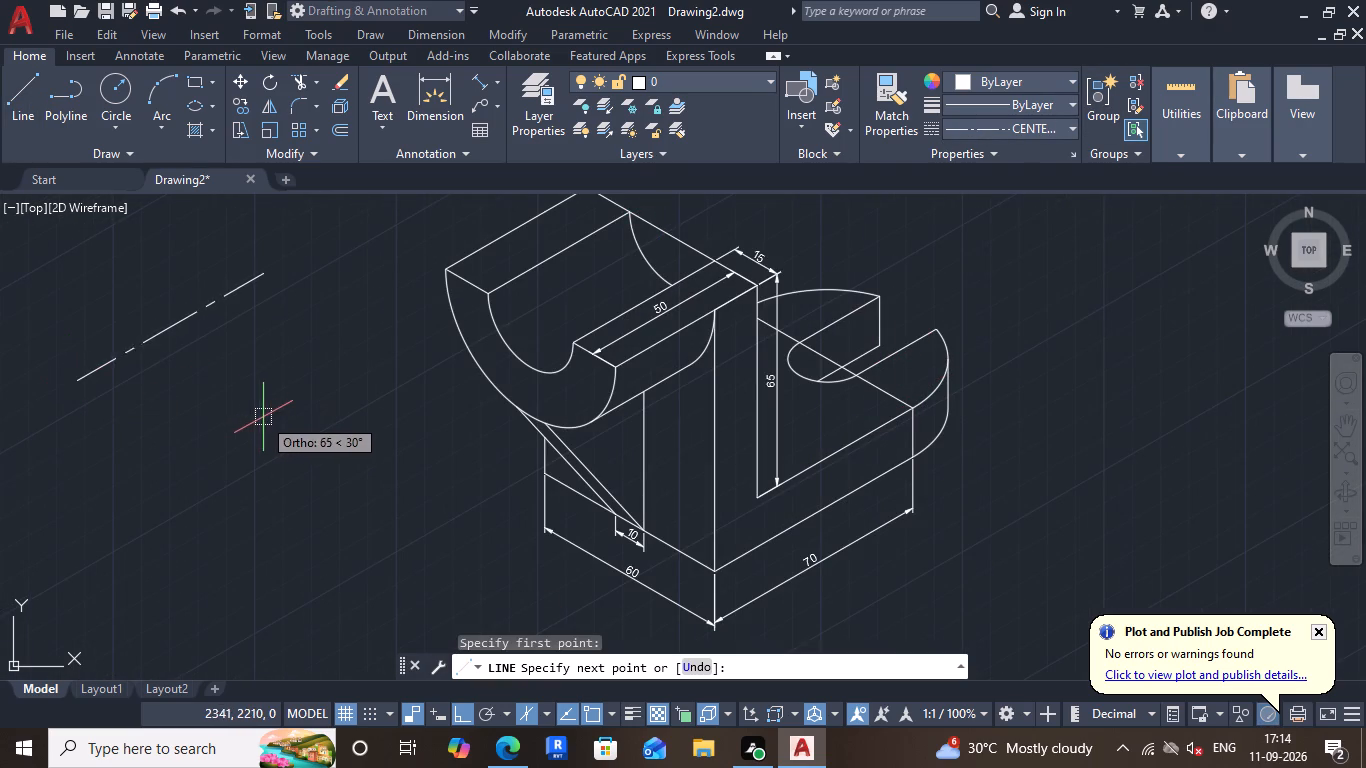
left_click(287, 405)
key("Escape")
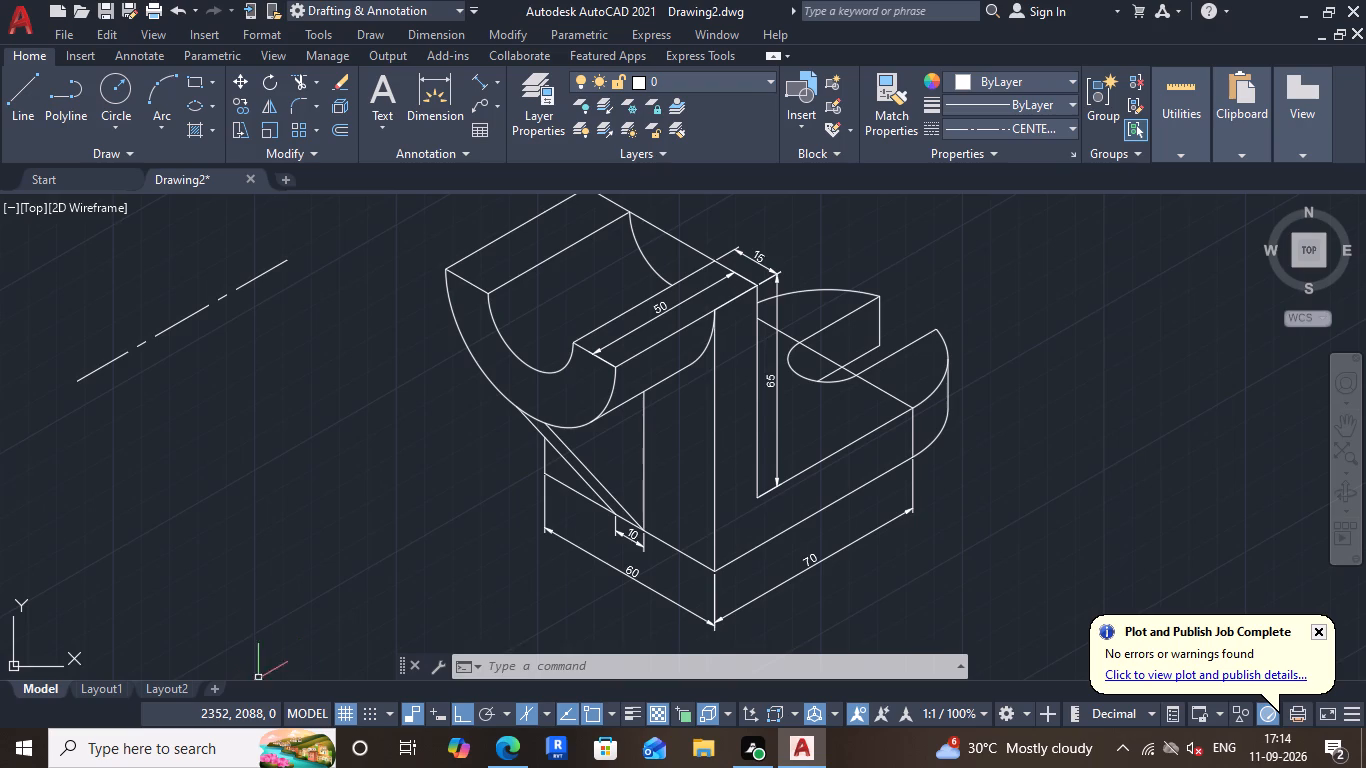
key("Escape")
Set the linetype scale of the new 30° centre line to 0.3.
left_click_drag(329, 505, 321, 459)
left_click(73, 291)
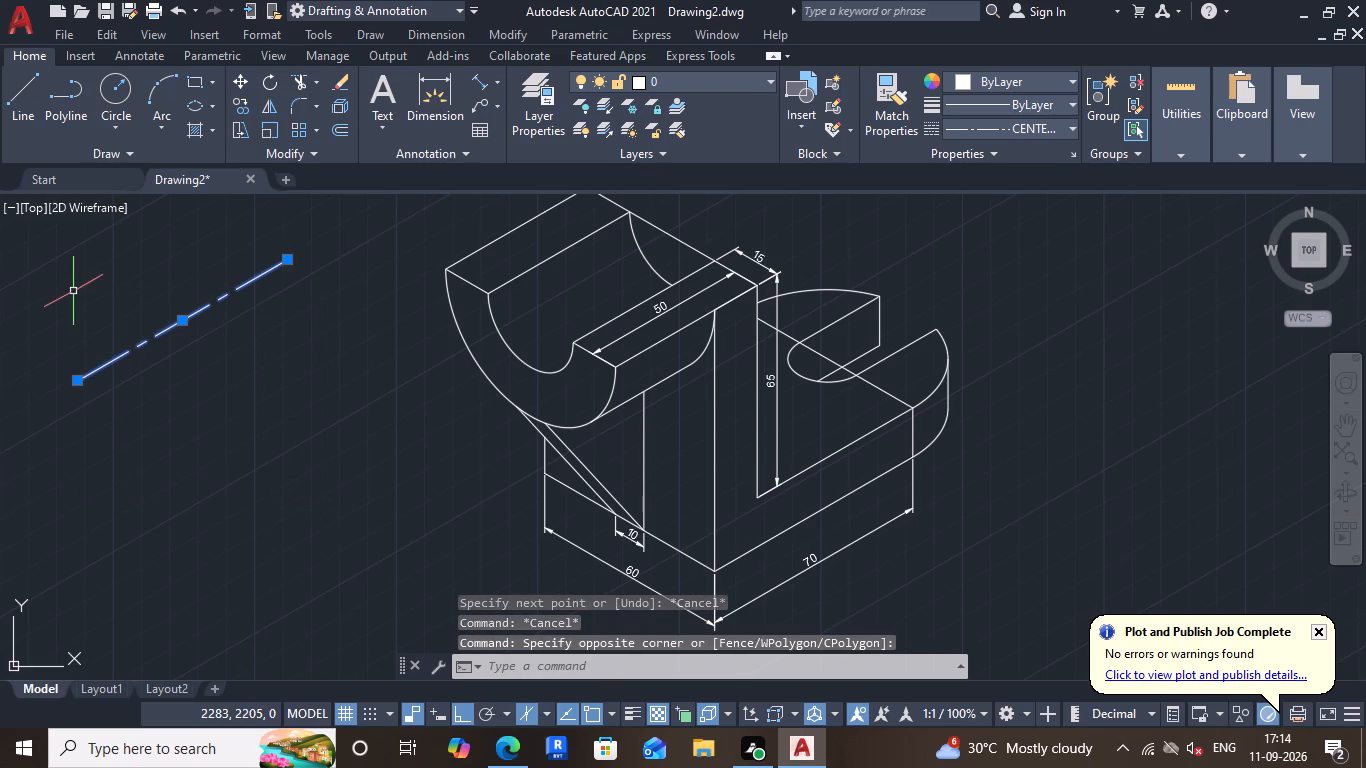
key("ctrl+1")
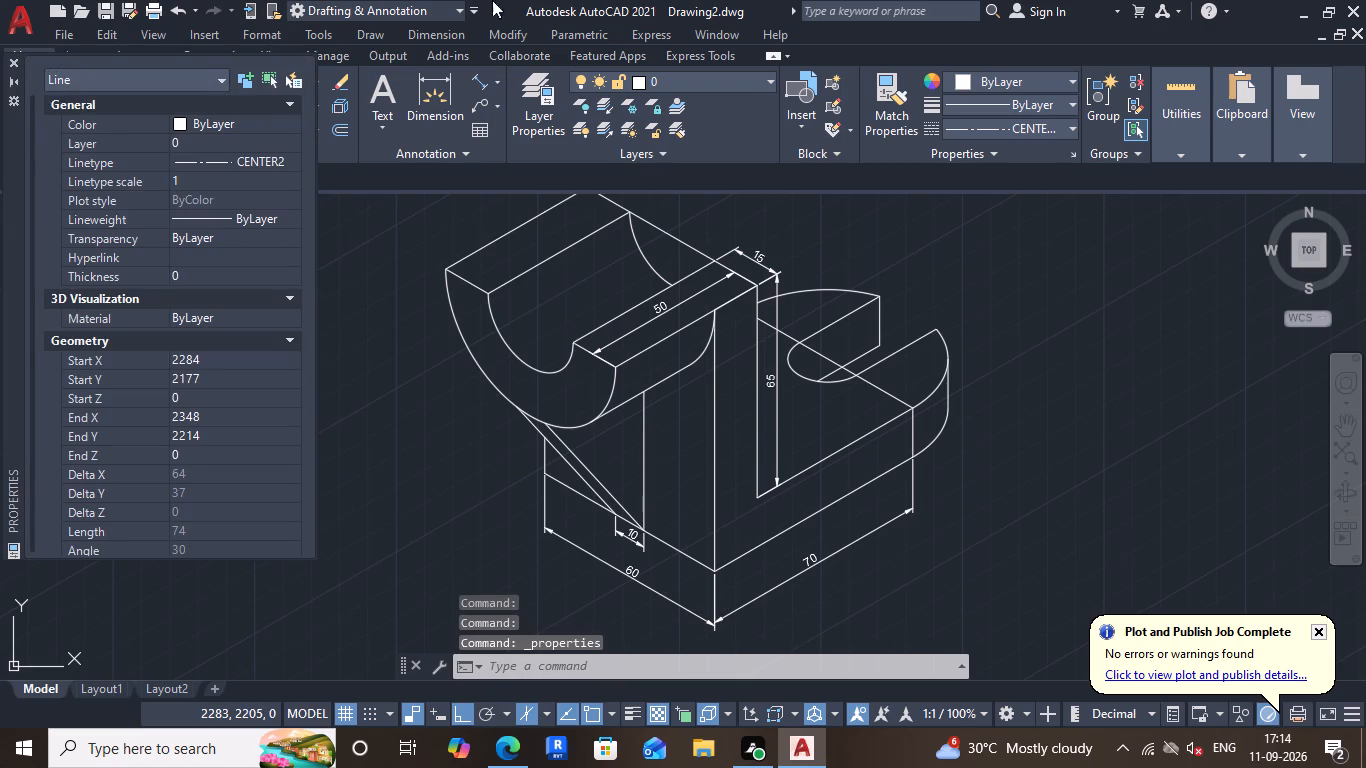
left_click(223, 179)
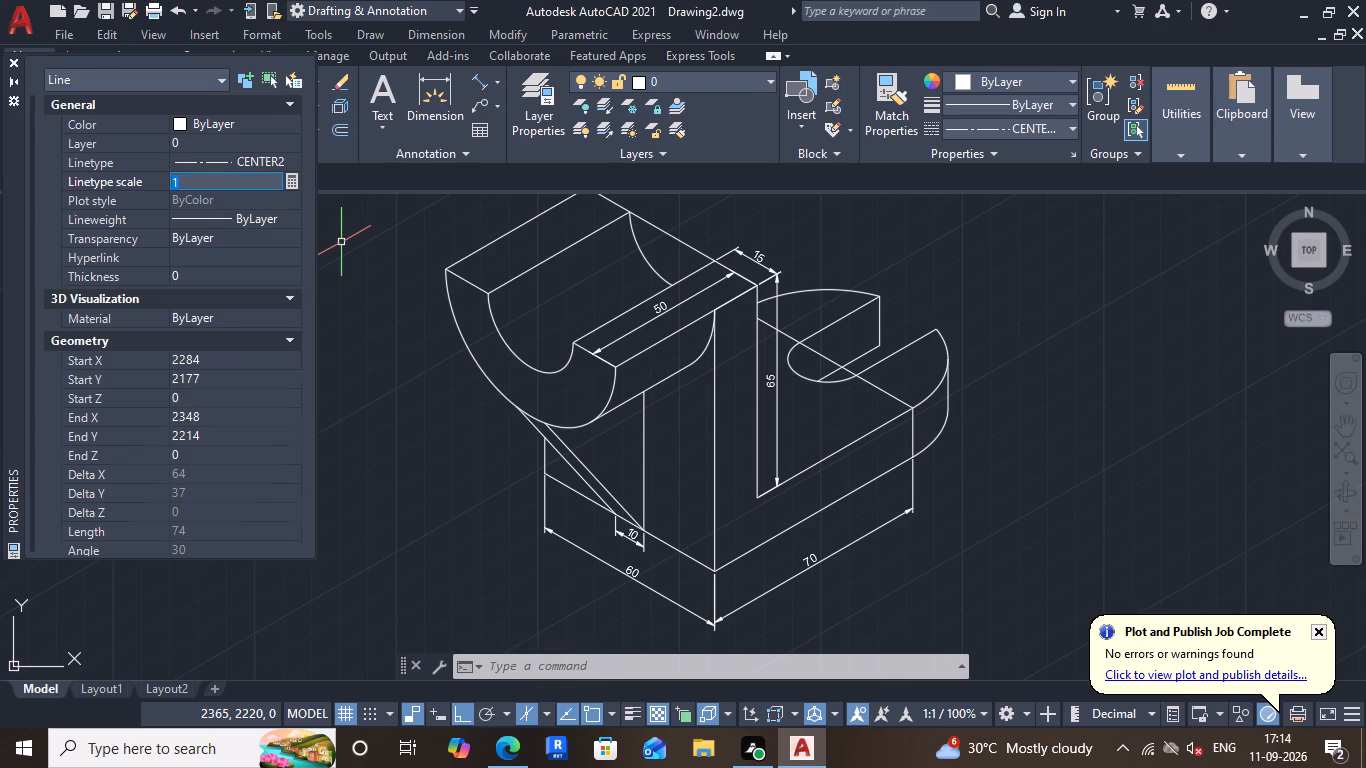
type("0.3")
key("Return")
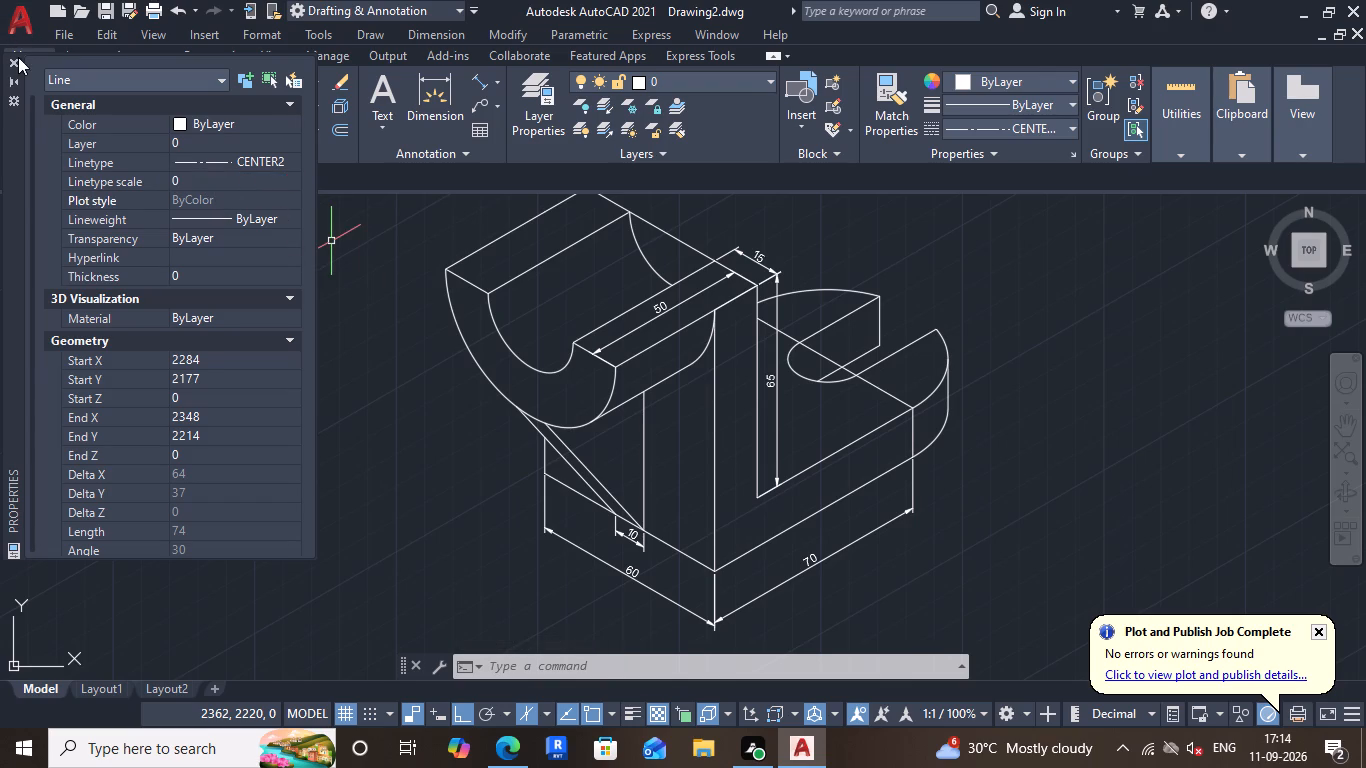
left_click(16, 63)
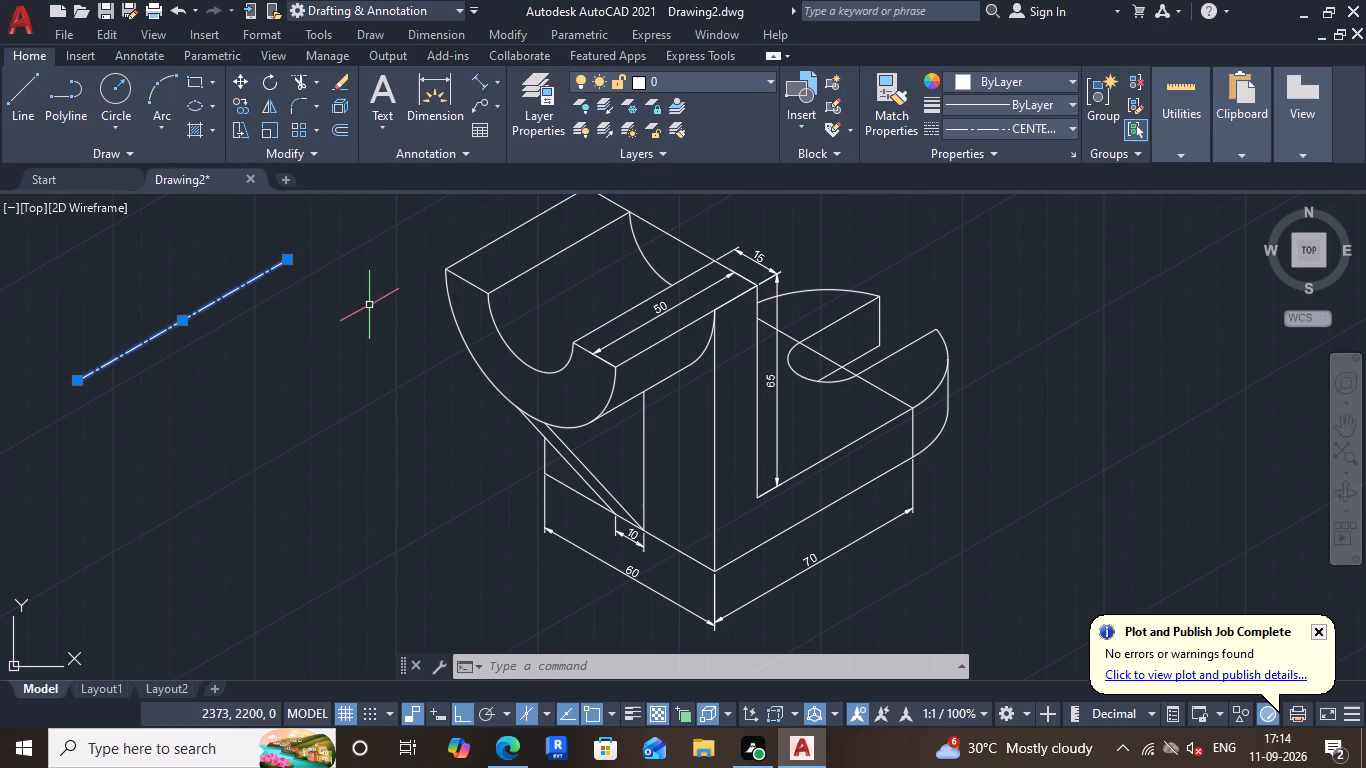
Match the properties of the 30° sample centre line onto the line crossing the slot at the base's rounded end.
key("Escape")
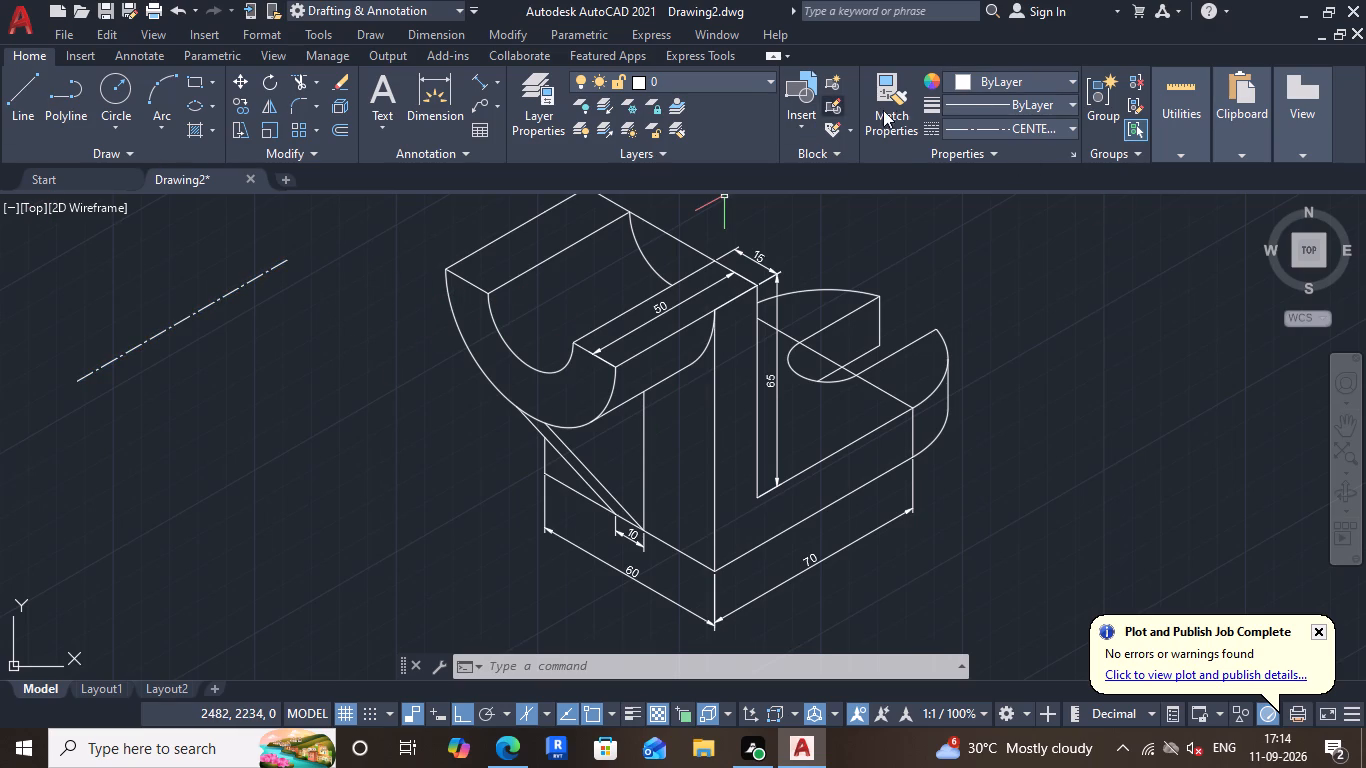
left_click(895, 112)
left_click(171, 325)
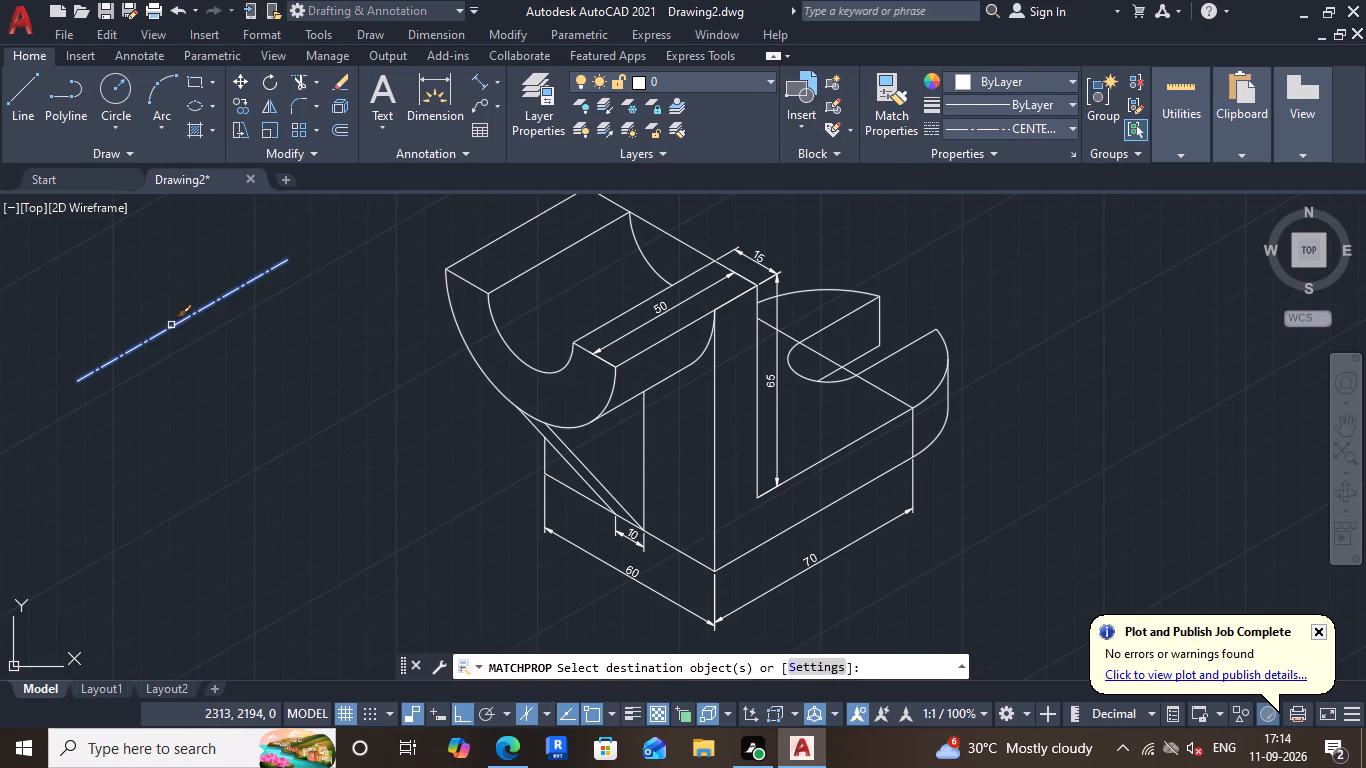
left_click(832, 361)
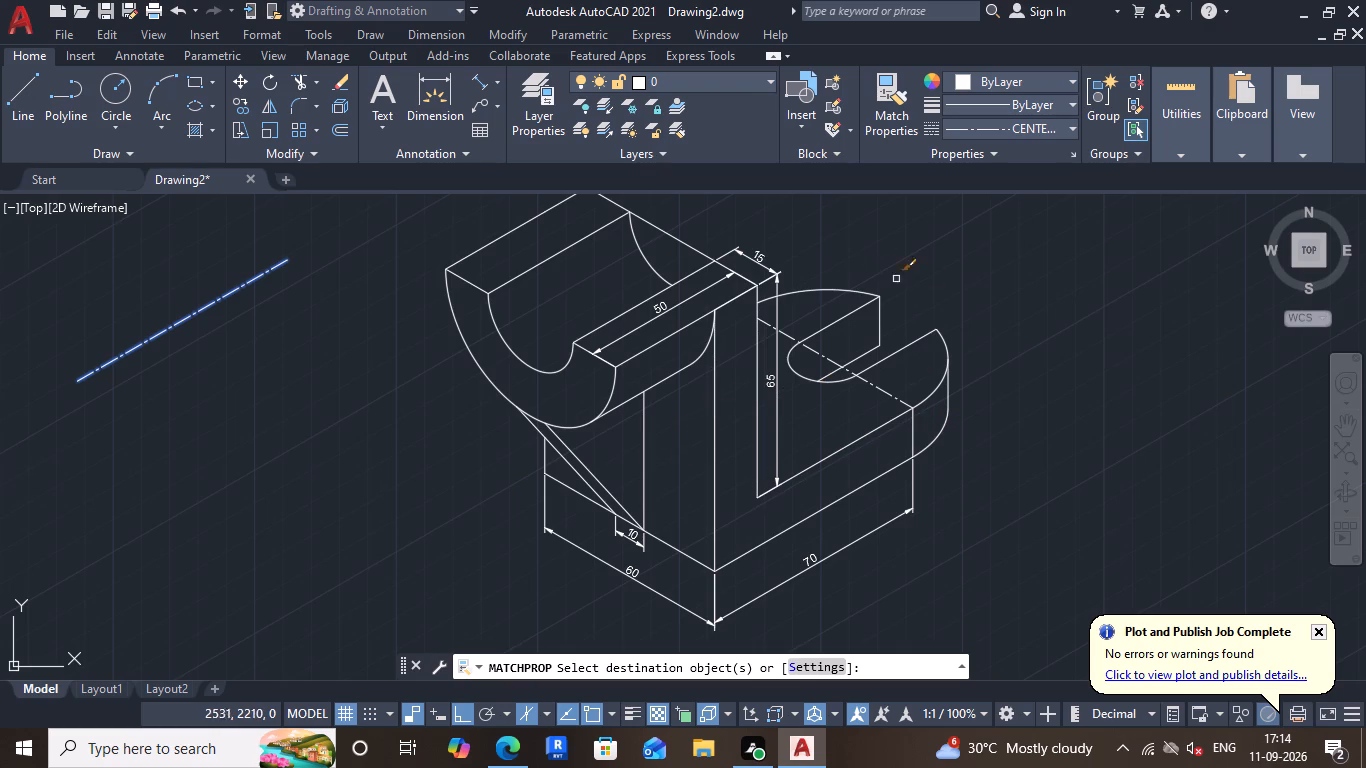
key("Escape")
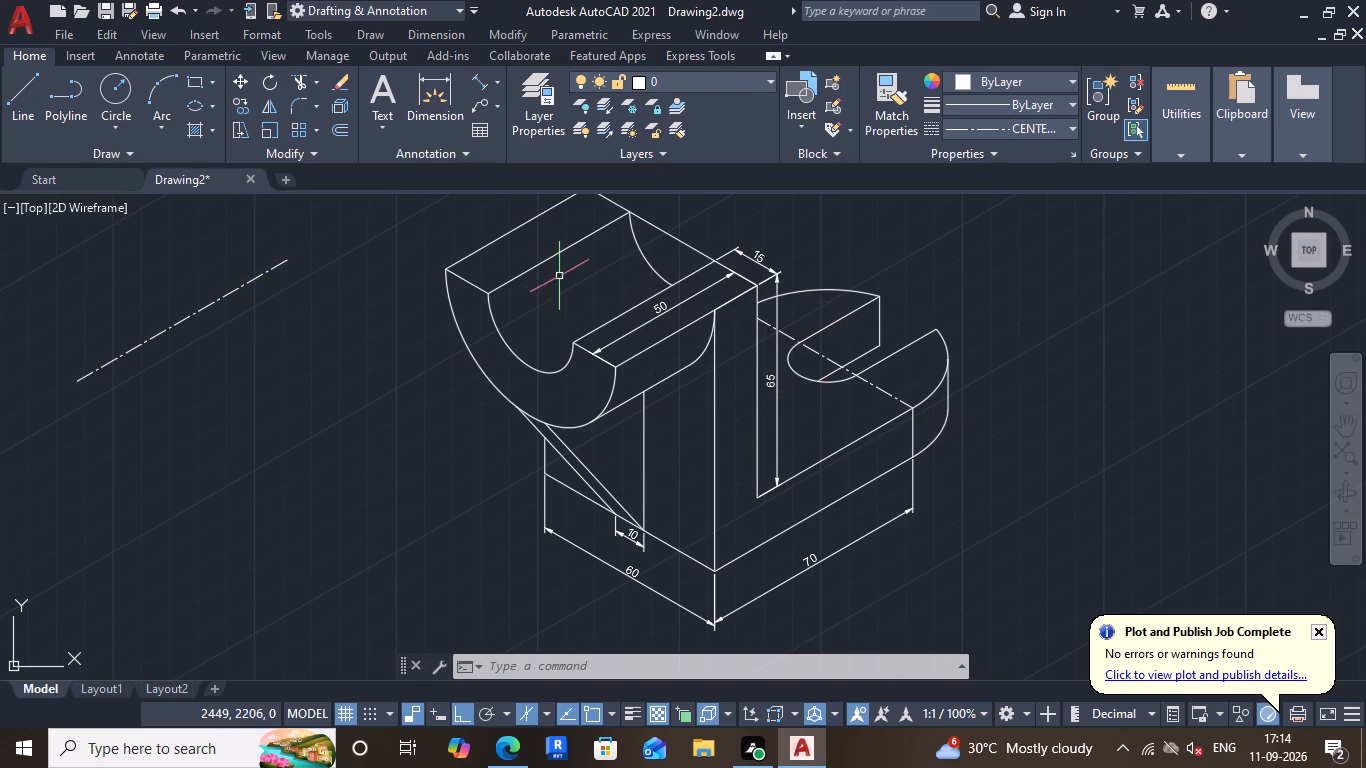
Draw a CENTER2 line between the two upper ends of the saddle's front inner arc.
left_click(22, 98)
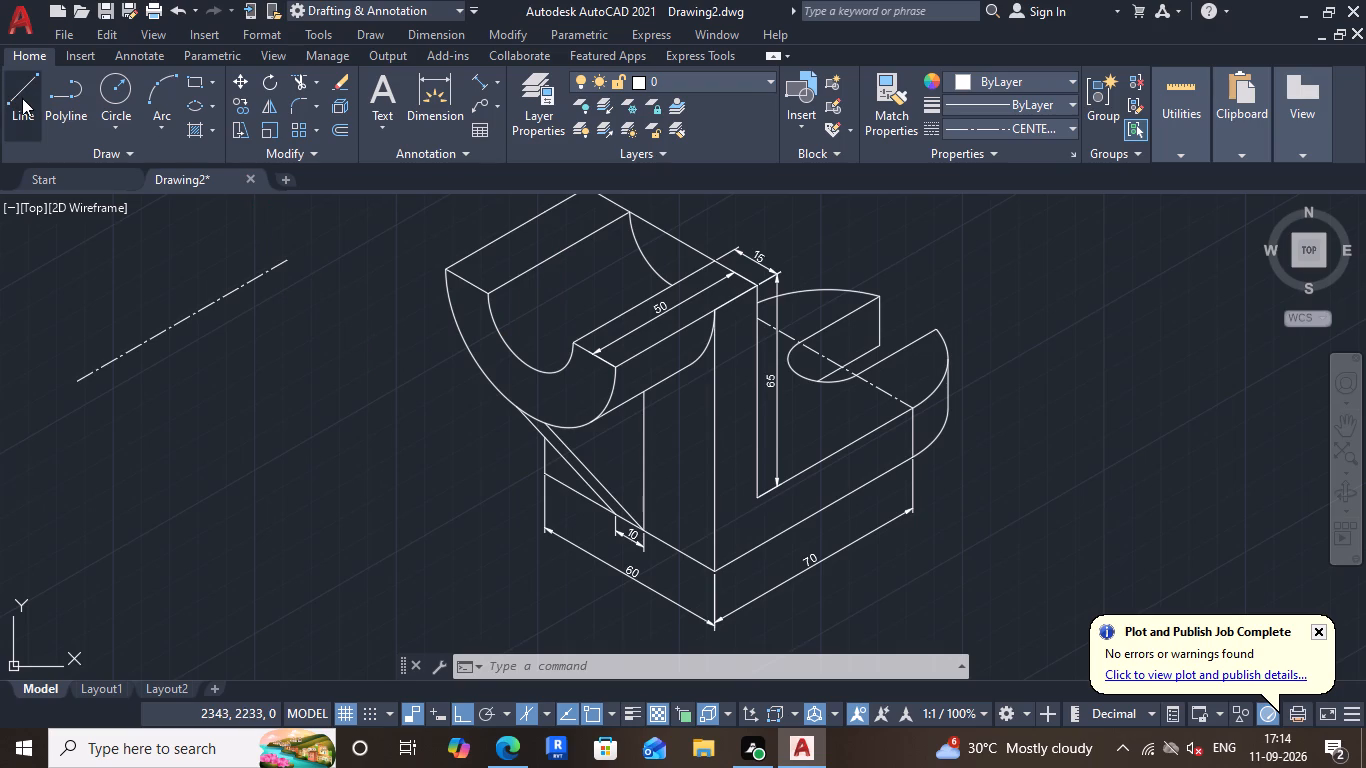
left_click(573, 347)
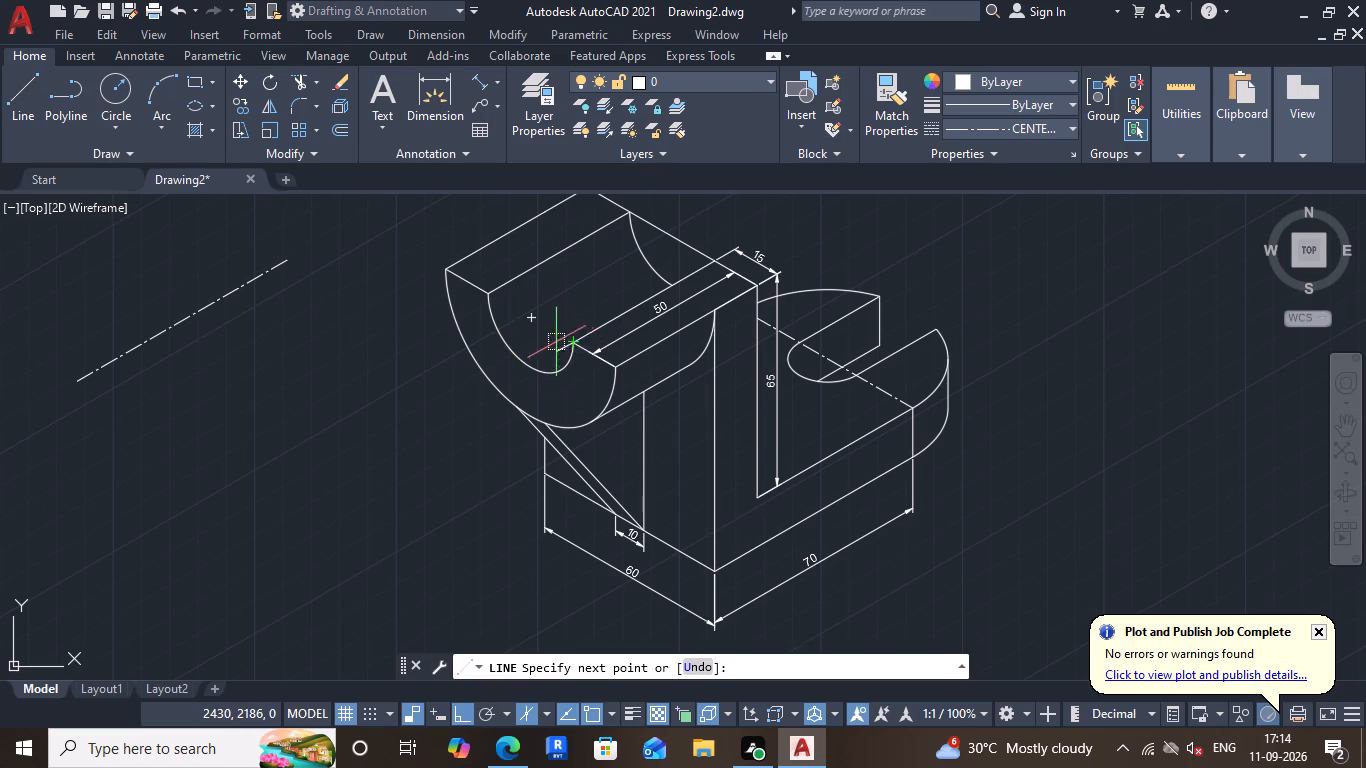
left_click(488, 292)
key("Escape")
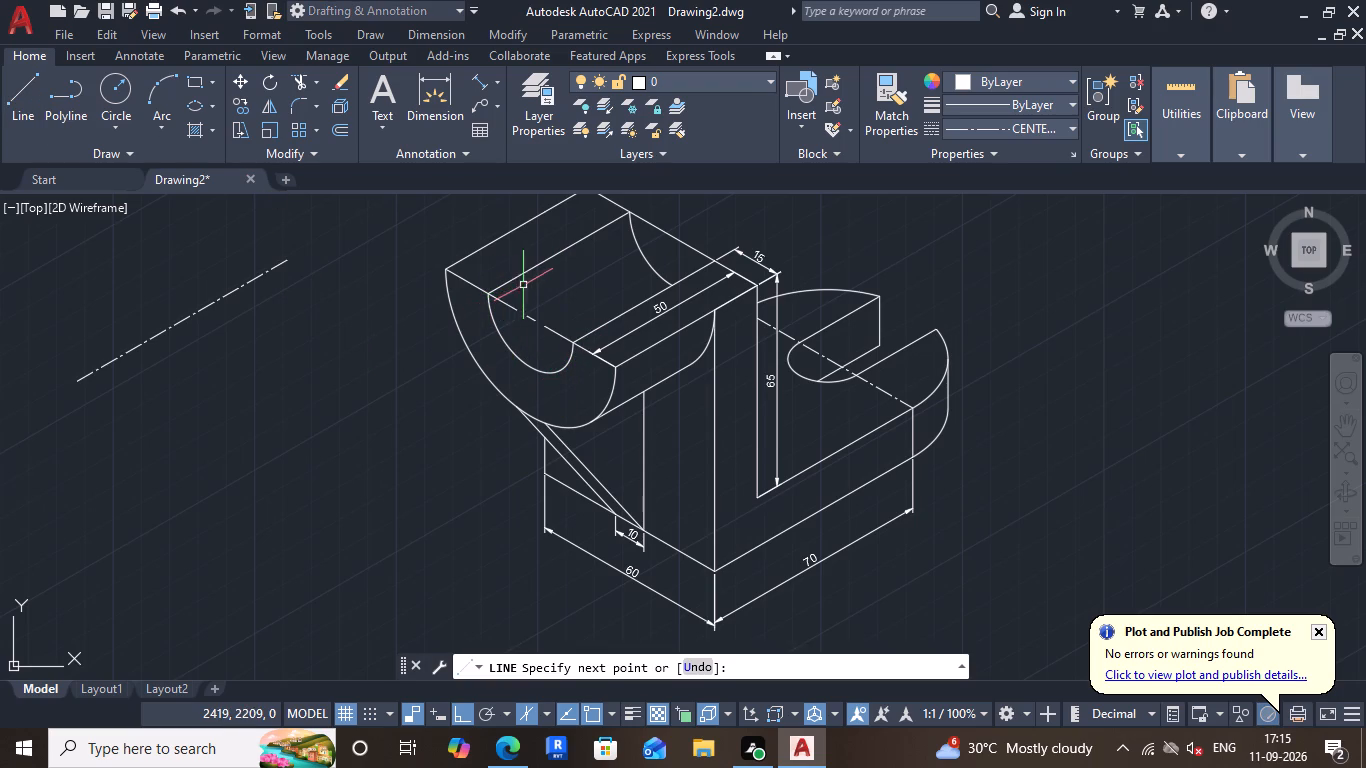
Set the current linetype for new objects to ByLayer.
left_click(1074, 130)
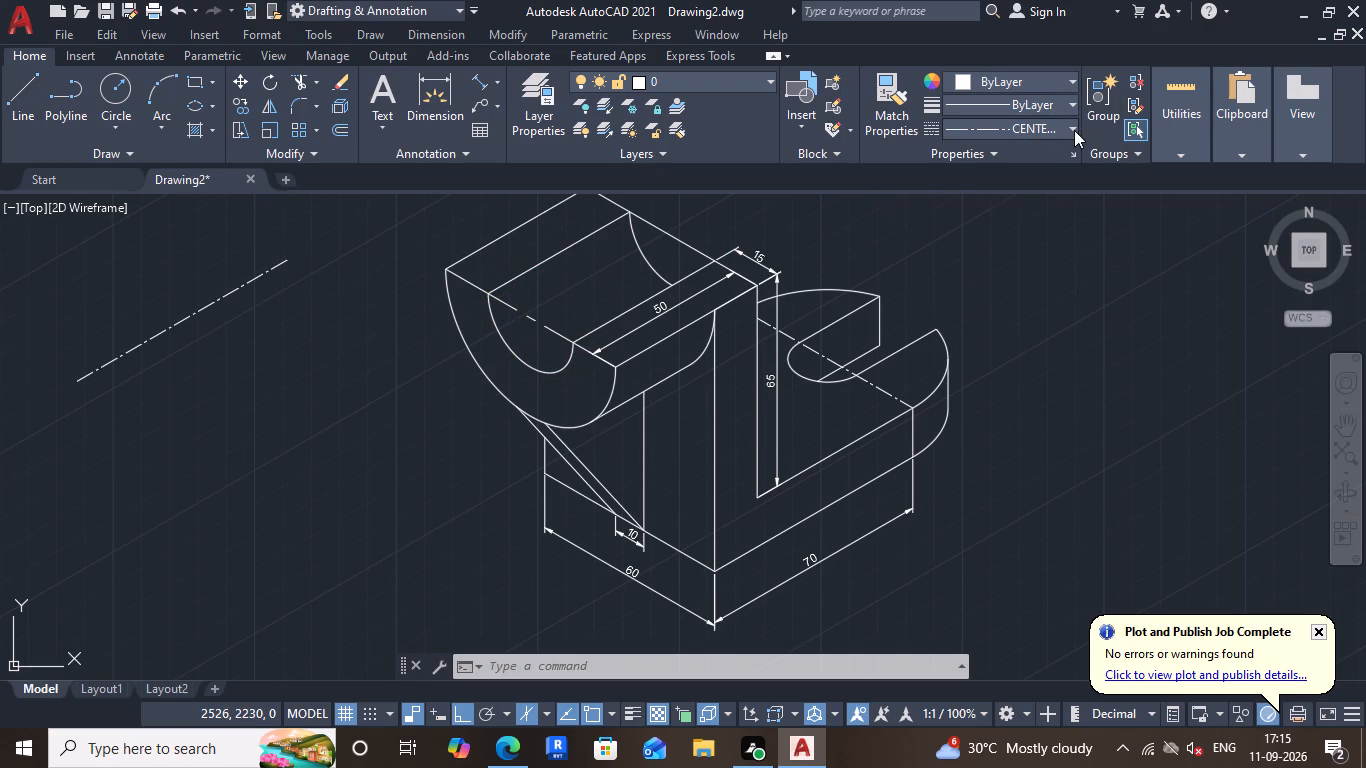
left_click(1049, 153)
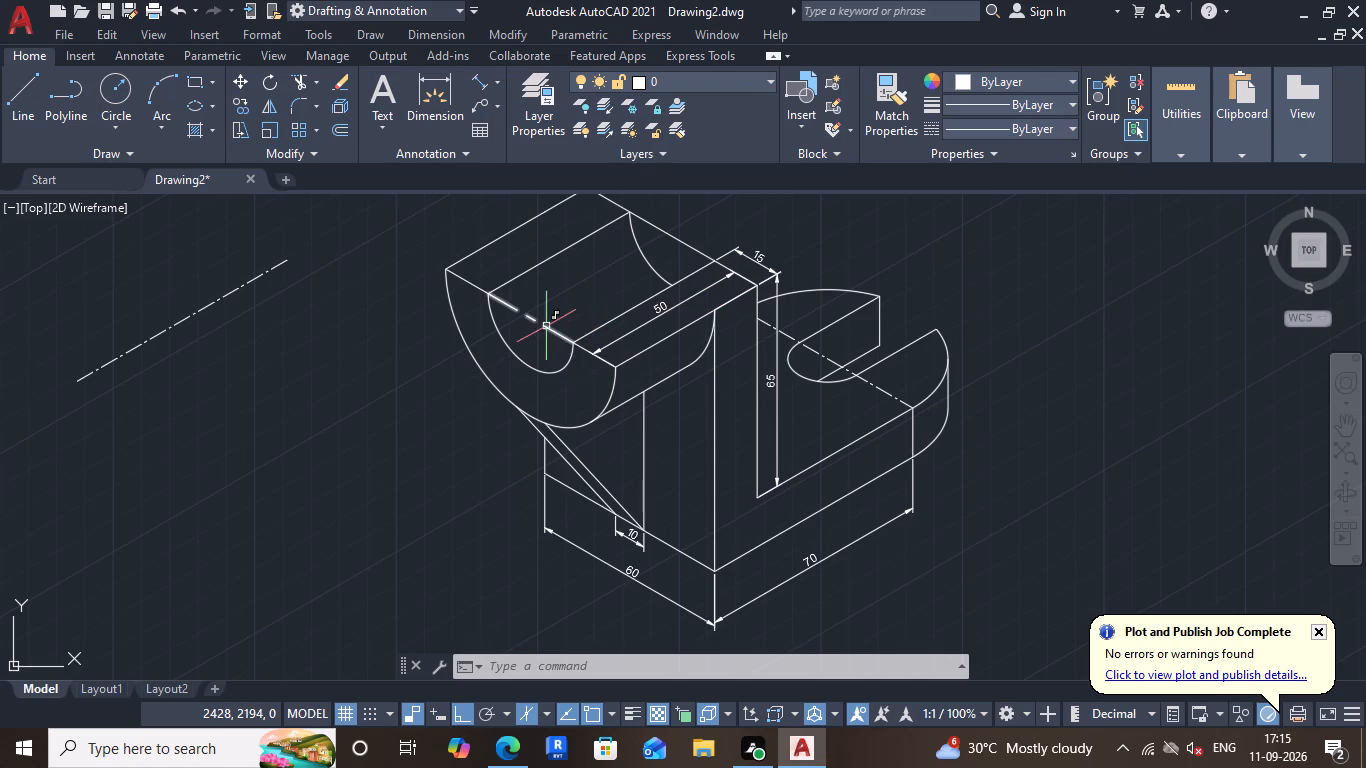
Draw two vertical lines from the midpoint of the saddle's front centre line, one down past the outer arc and one short one upward.
left_click(22, 107)
left_click(531, 319)
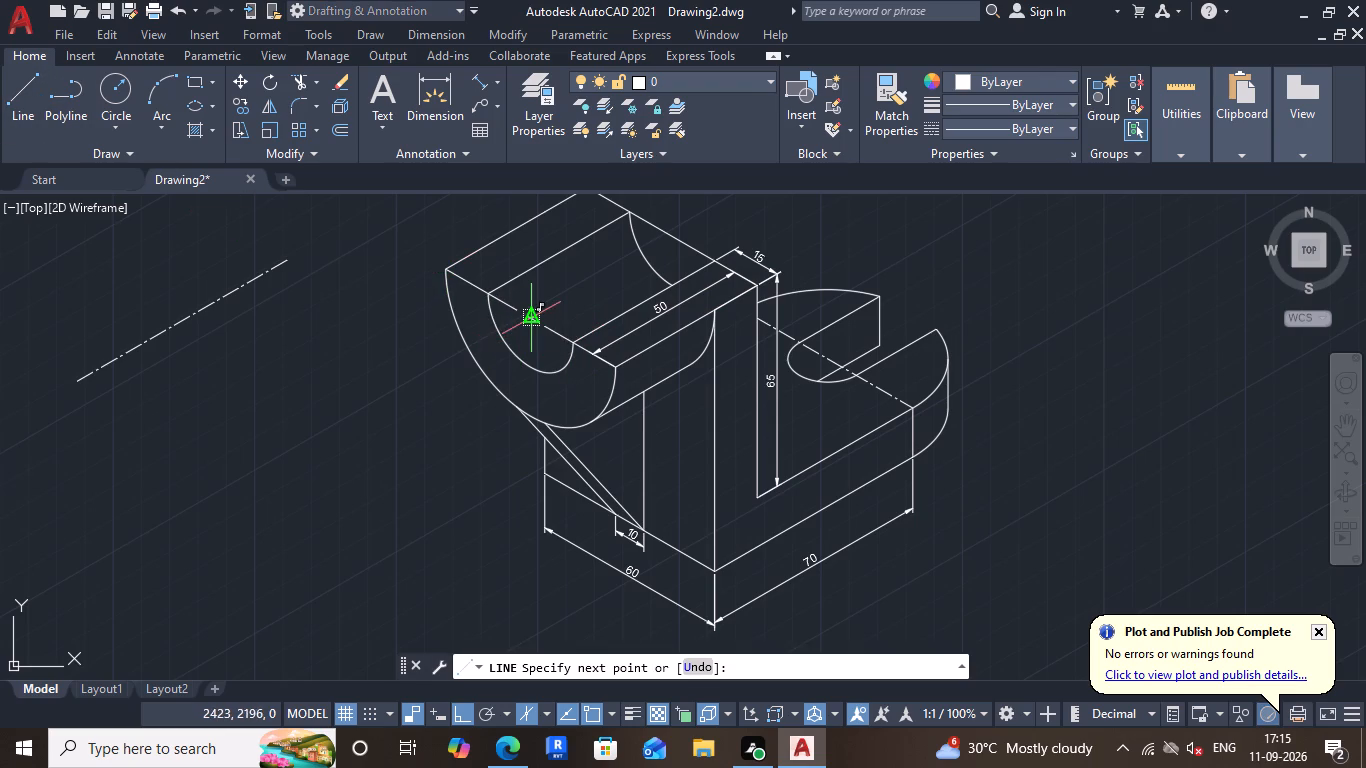
scroll(529, 434, "up", 3)
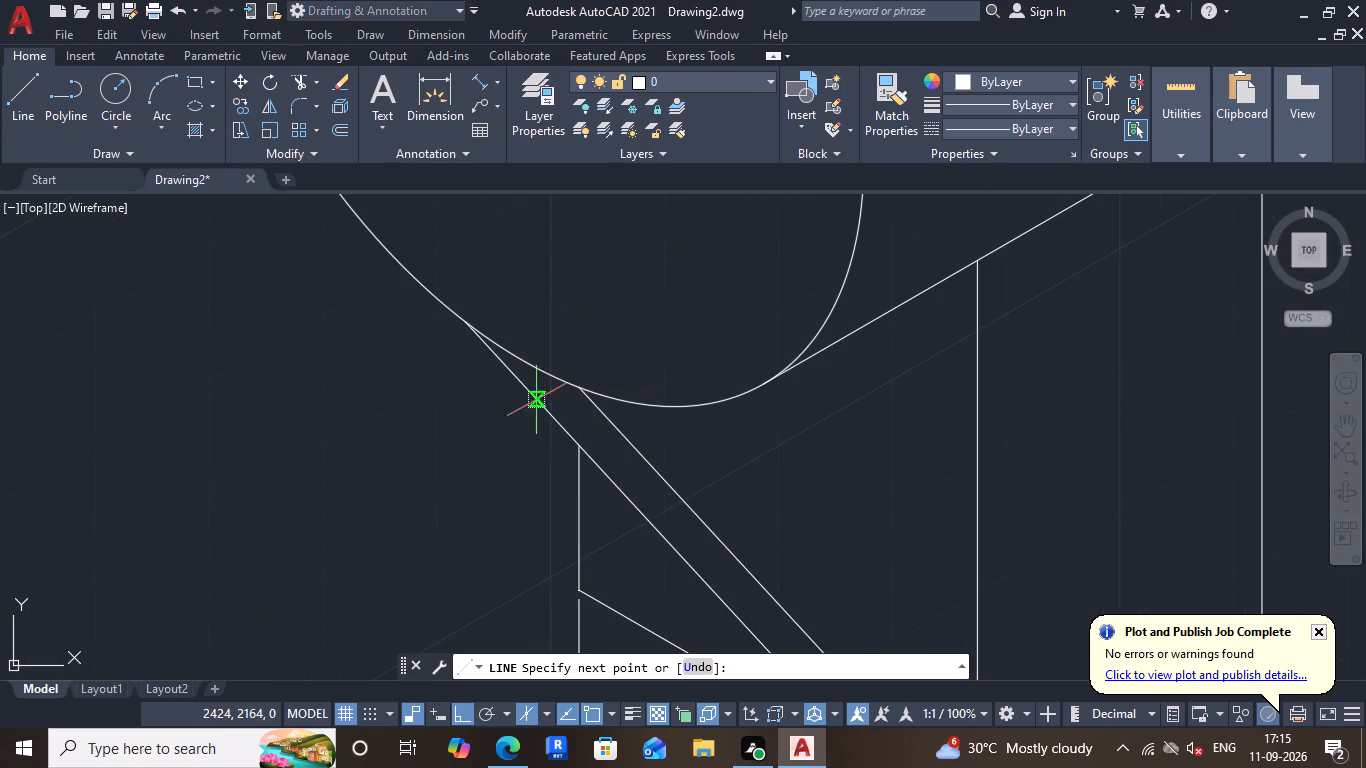
left_click(529, 451)
key("Escape")
middle_click_drag(567, 310, 535, 618)
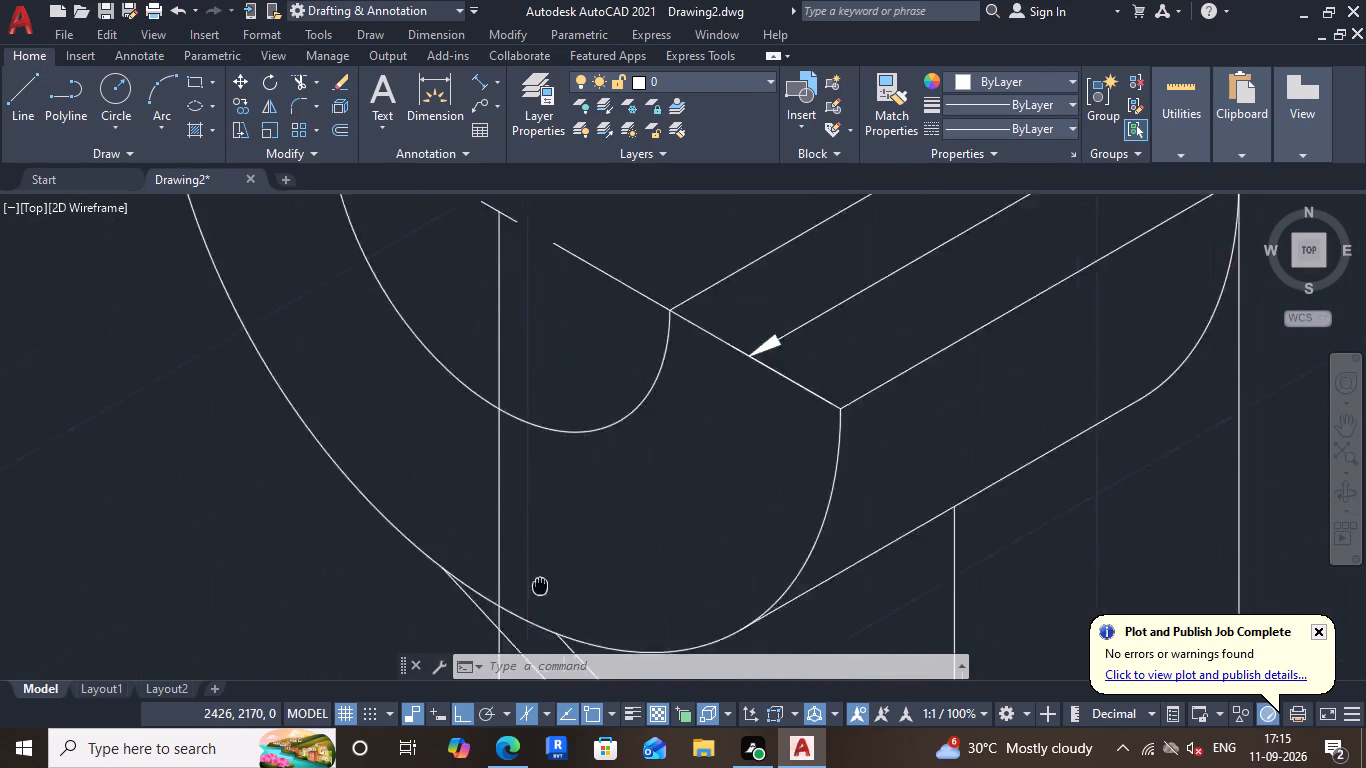
middle_click_drag(535, 618, 533, 664)
left_click(29, 103)
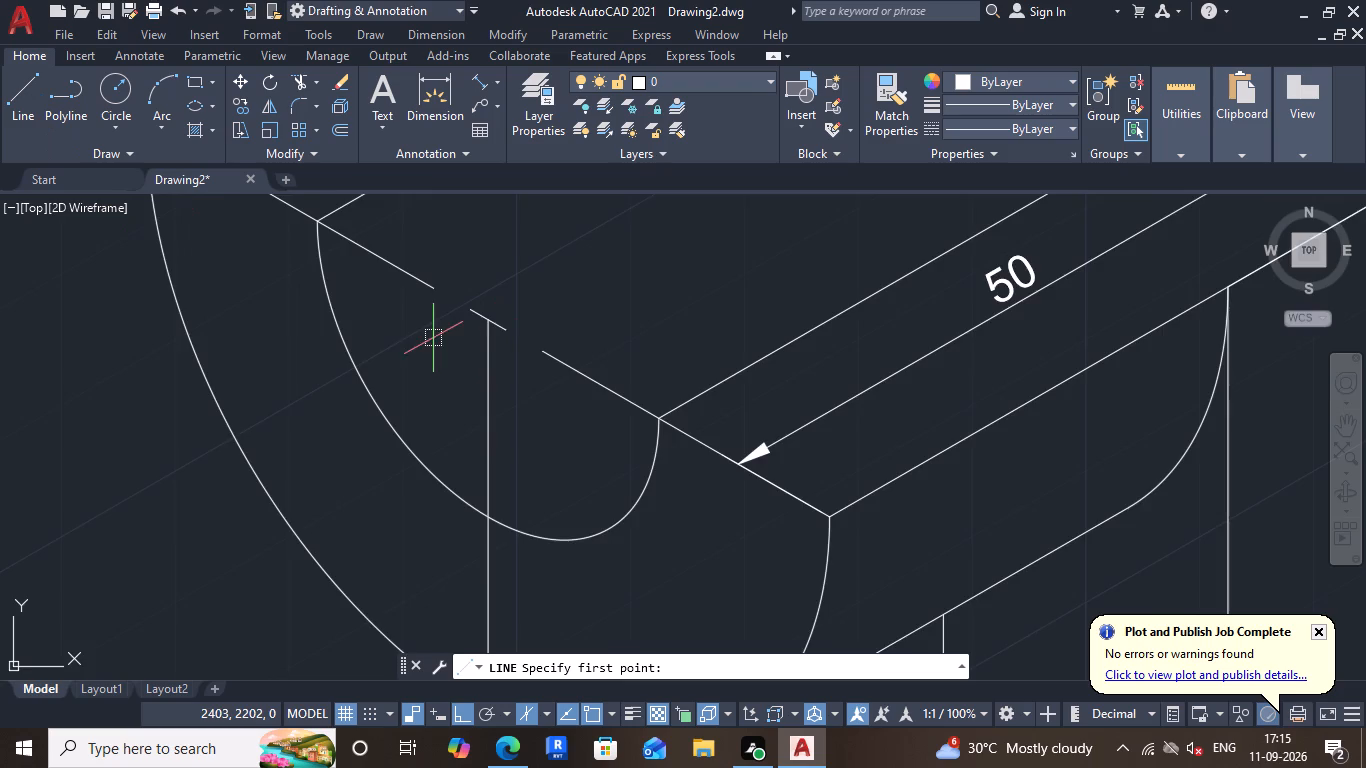
middle_click_drag(478, 350, 470, 520)
left_click(482, 491)
scroll(522, 347, "down", 2)
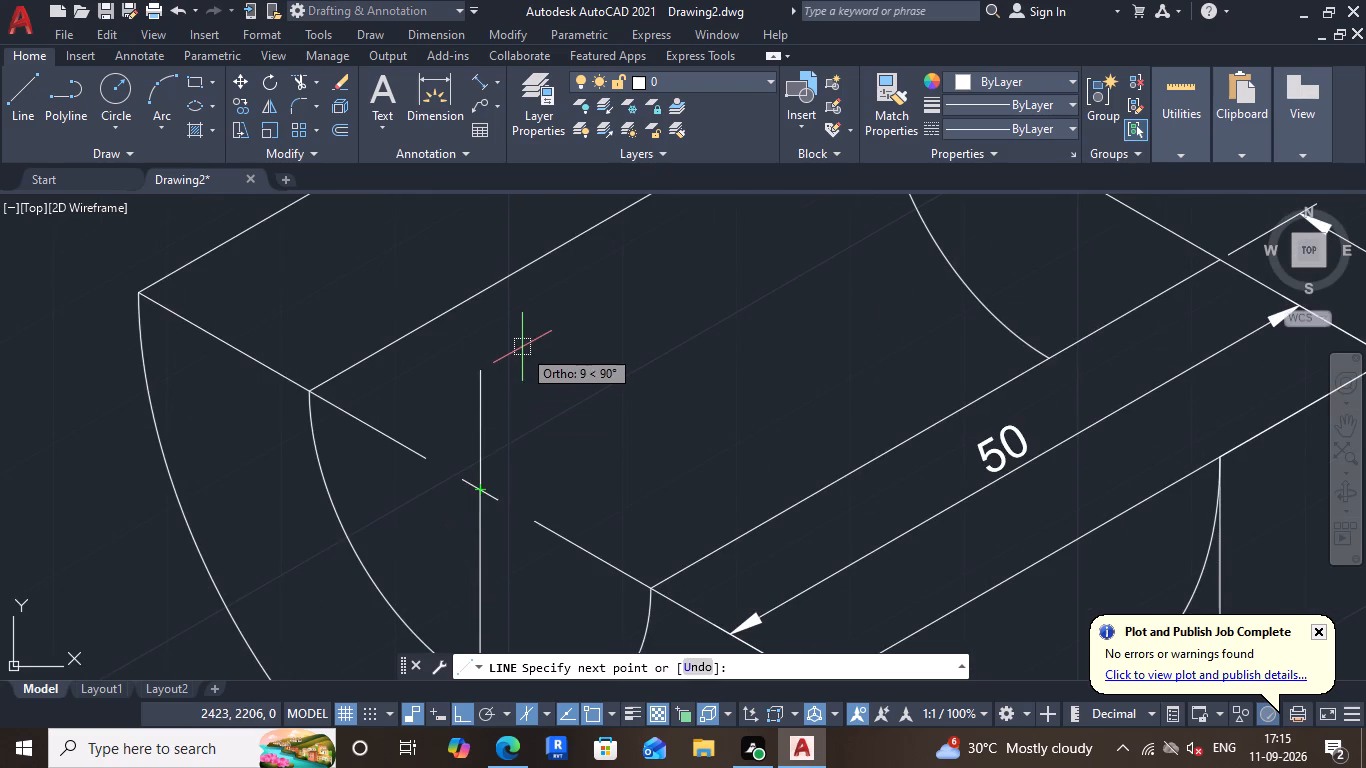
scroll(522, 347, "down", 1)
left_click(522, 343)
key("Escape")
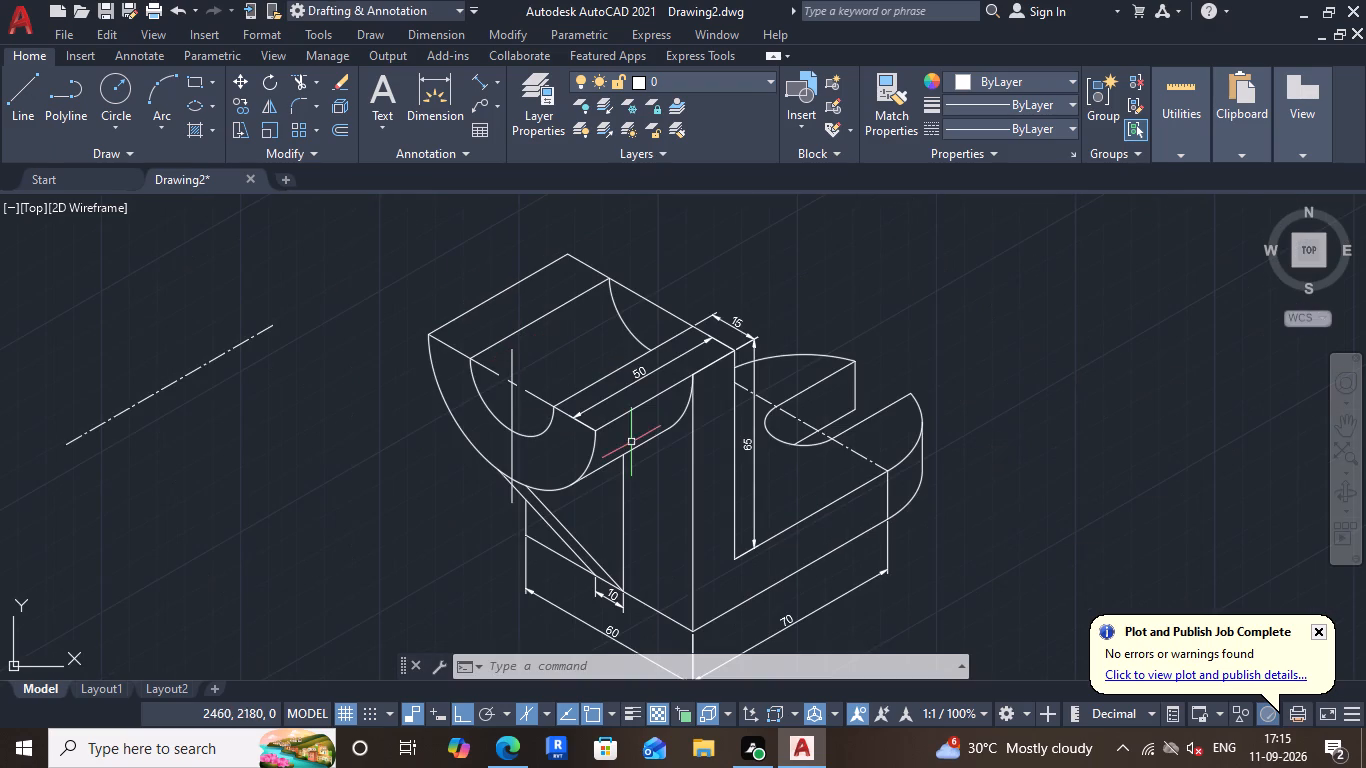
Match the properties of the 30° sample centre line onto both vertical lines and the line across the saddle's front opening.
left_click(911, 118)
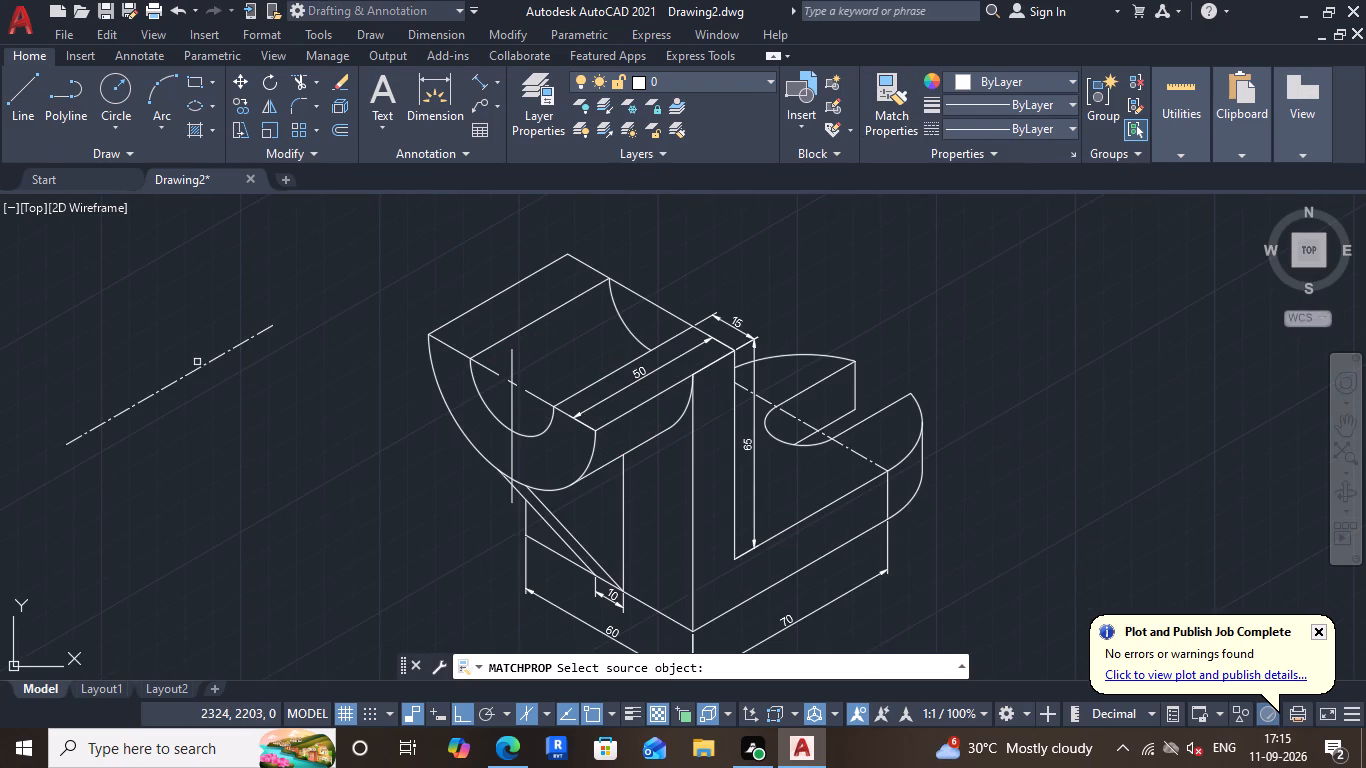
left_click(199, 364)
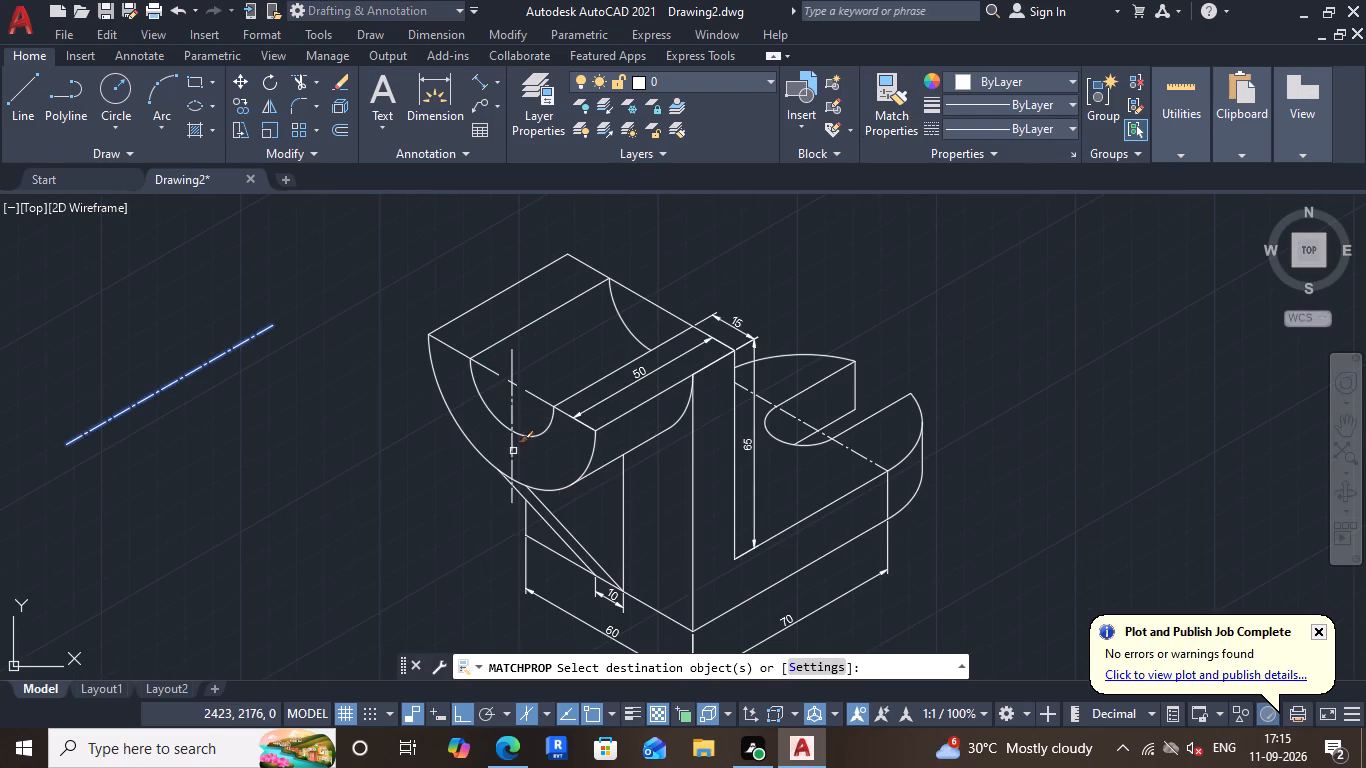
left_click(513, 452)
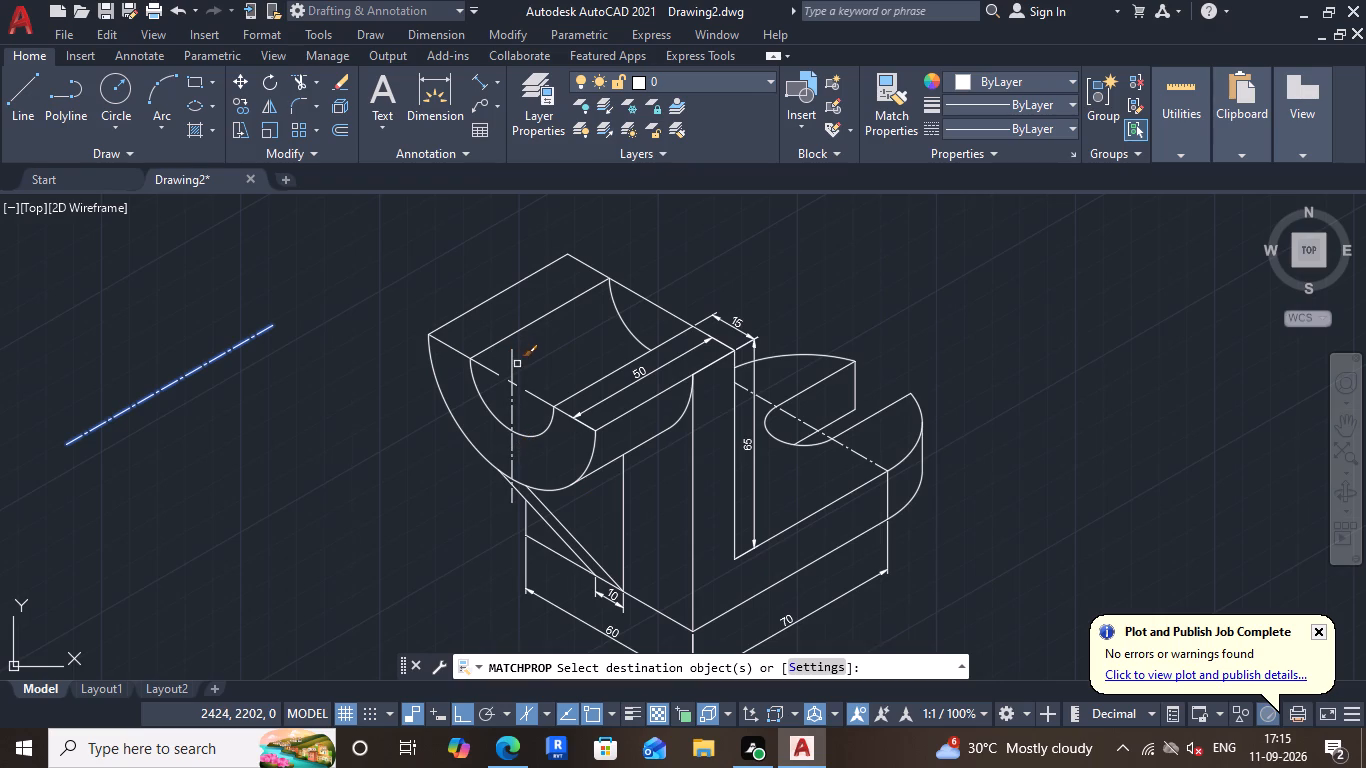
left_click(513, 364)
scroll(555, 368, "down", 2)
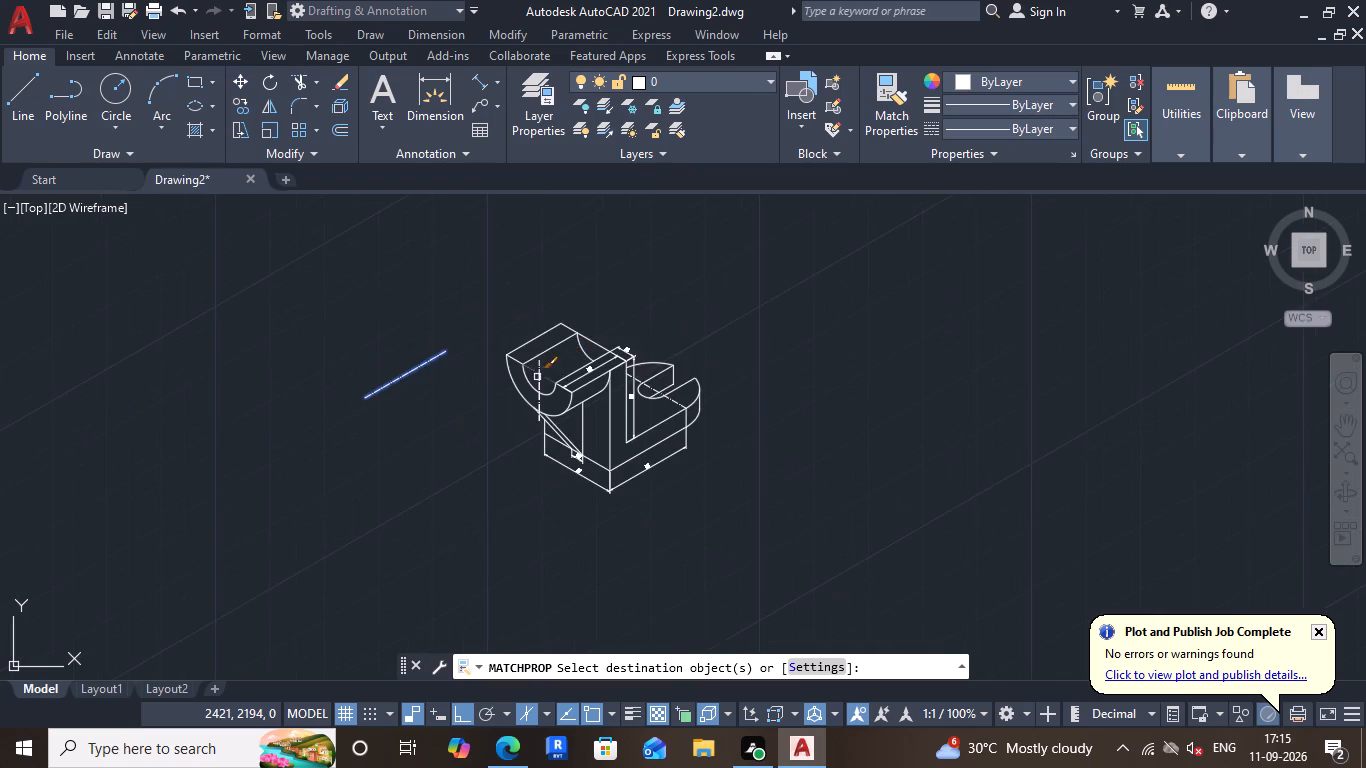
scroll(537, 377, "up", 2)
left_click(565, 386)
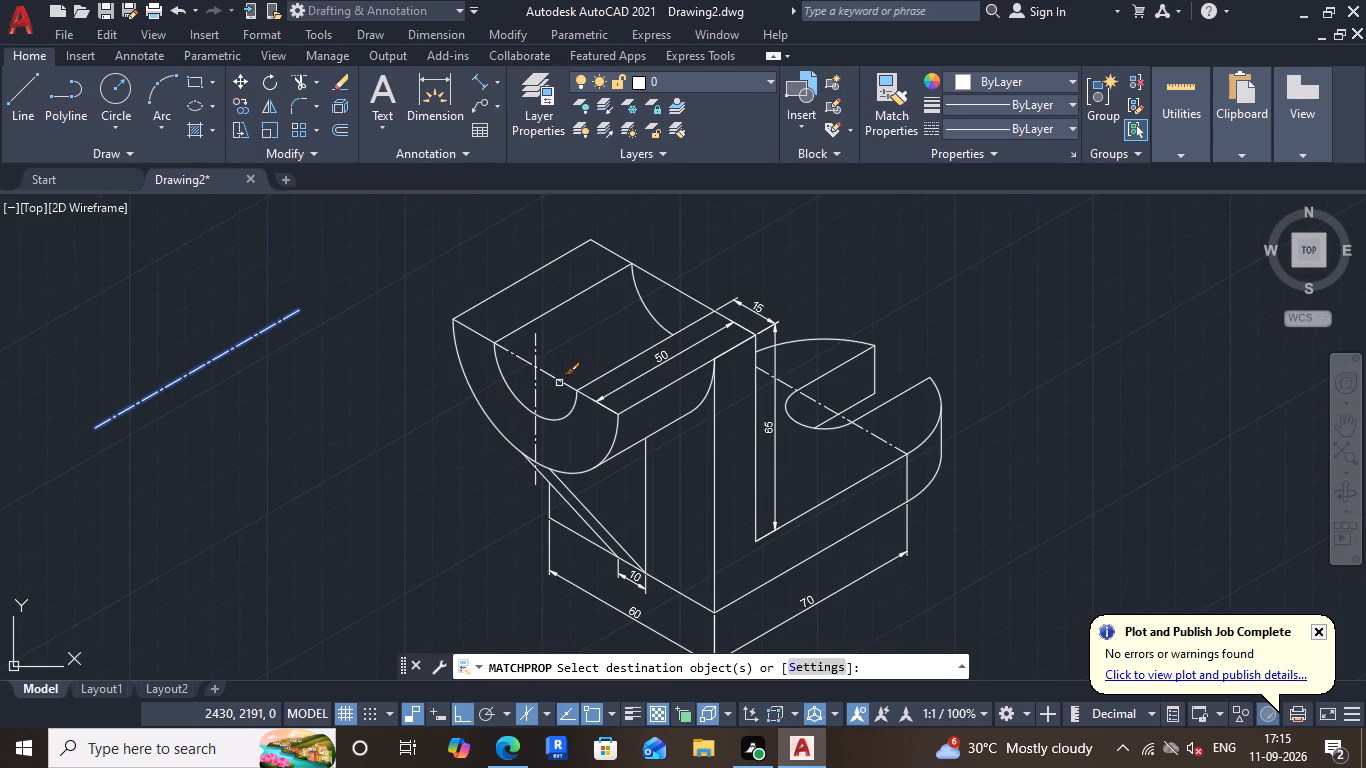
scroll(534, 353, "up", 2)
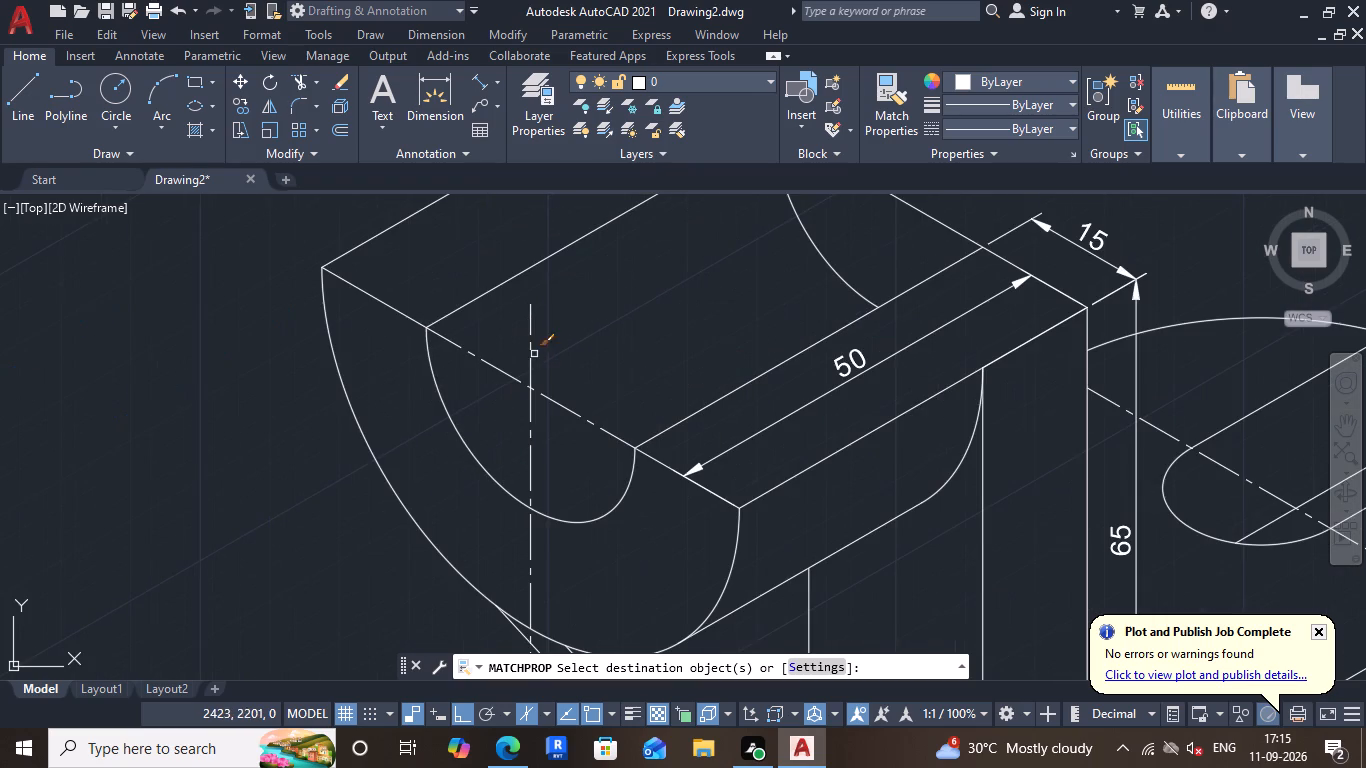
key("Escape")
Erase the 30° sample centre line from the empty space beside the saddle.
scroll(441, 405, "down", 4)
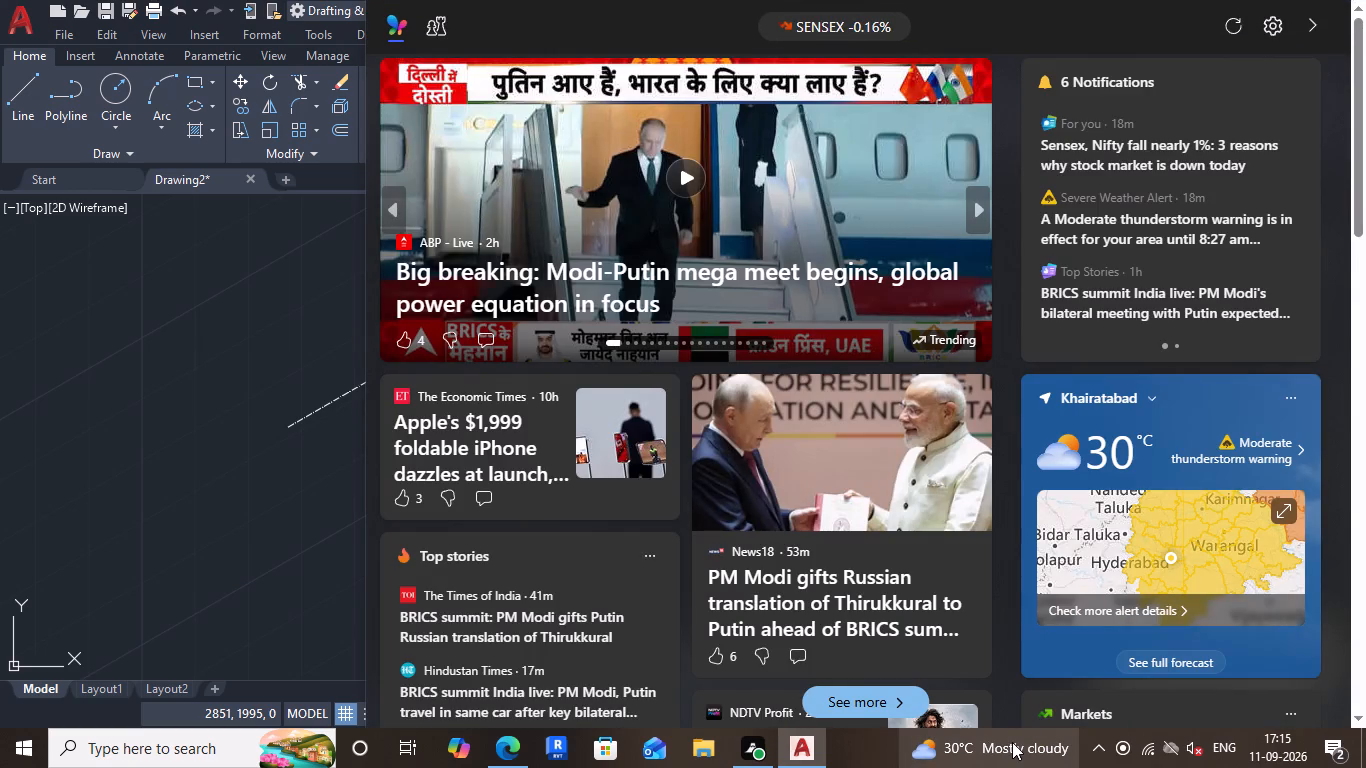
scroll(470, 760, "down", 1)
scroll(505, 419, "up", 3)
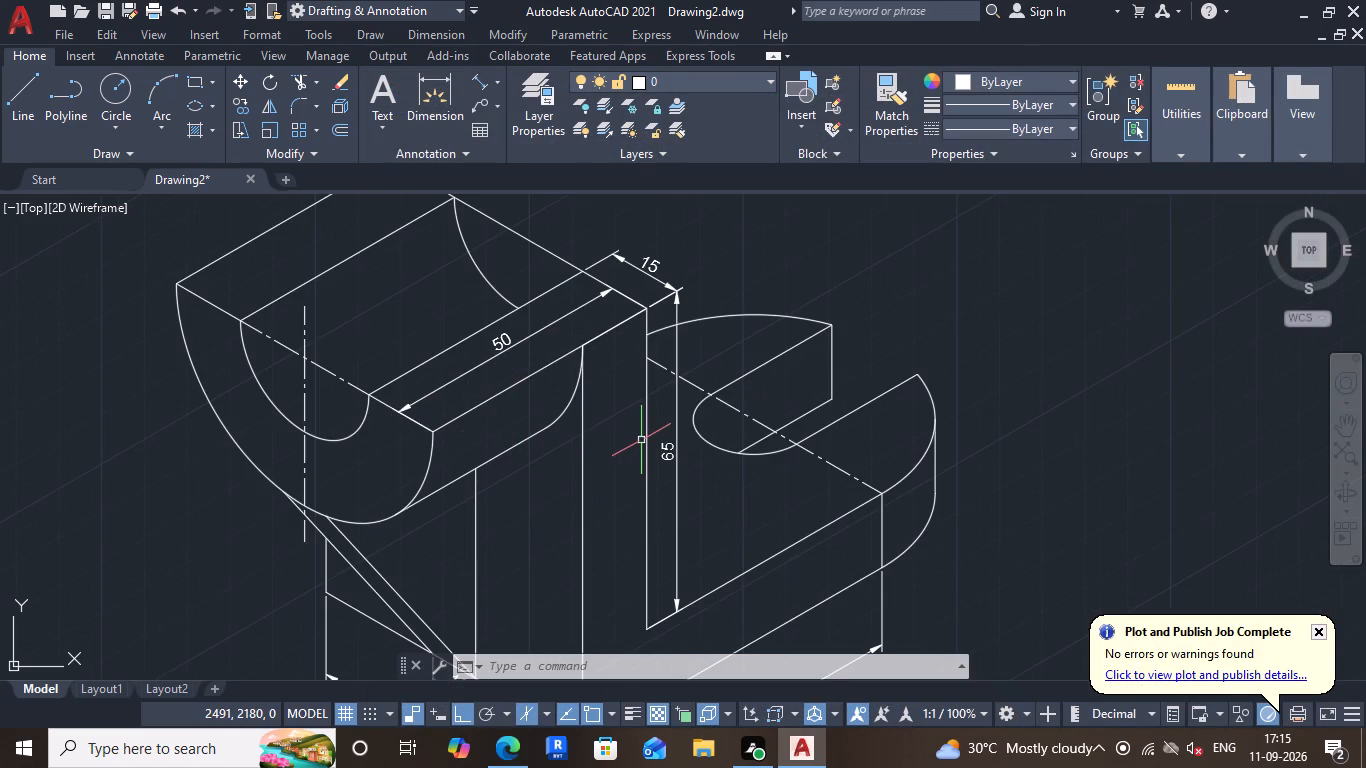
scroll(645, 444, "down", 2)
scroll(576, 386, "up", 2)
scroll(654, 347, "down", 3)
scroll(463, 375, "up", 2)
left_click_drag(548, 416, 538, 388)
left_click(337, 274)
key("Delete")
Add an aligned dimension across the saddle's inner opening along its rear top edge, placed outside the edge.
scroll(664, 471, "down", 1)
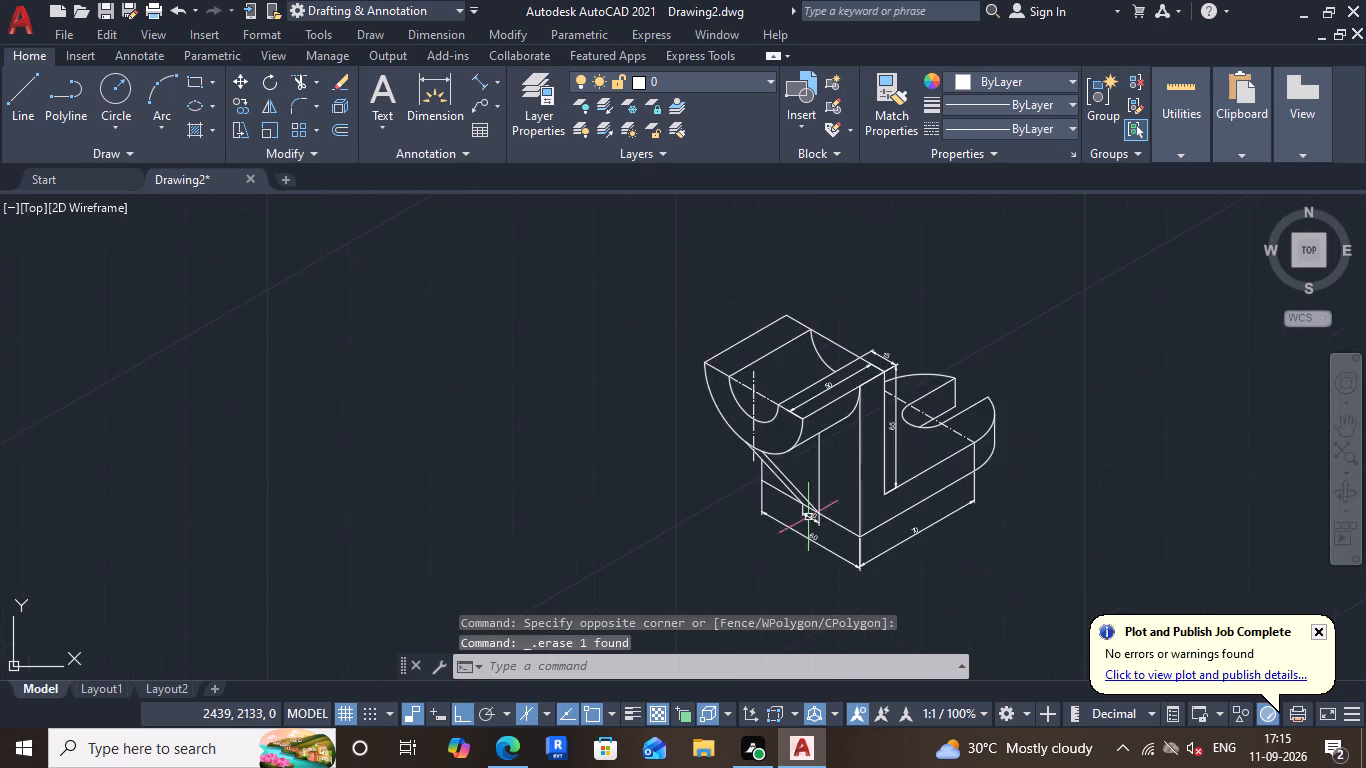
scroll(842, 506, "up", 3)
middle_click_drag(745, 499, 662, 412)
middle_click_drag(665, 447, 486, 551)
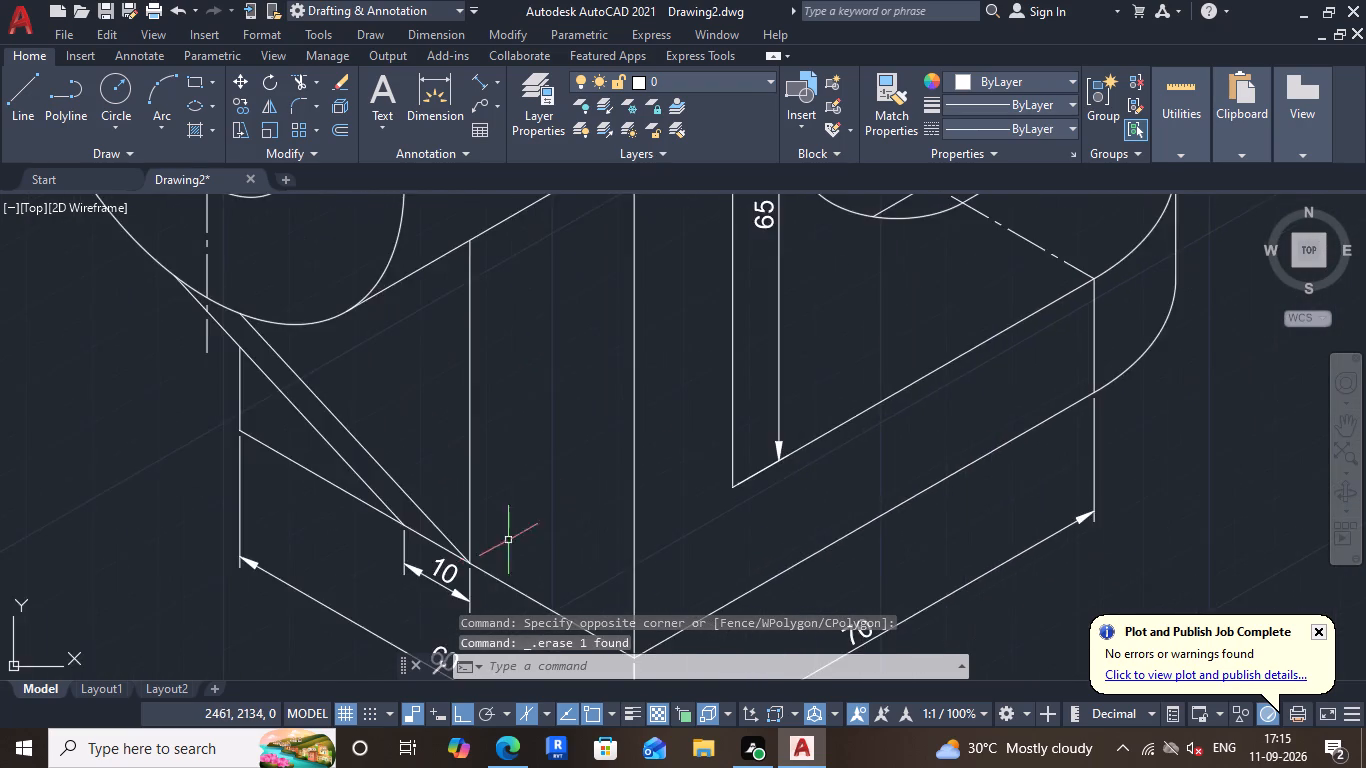
scroll(611, 530, "down", 3)
scroll(674, 438, "up", 2)
middle_click_drag(689, 438, 796, 529)
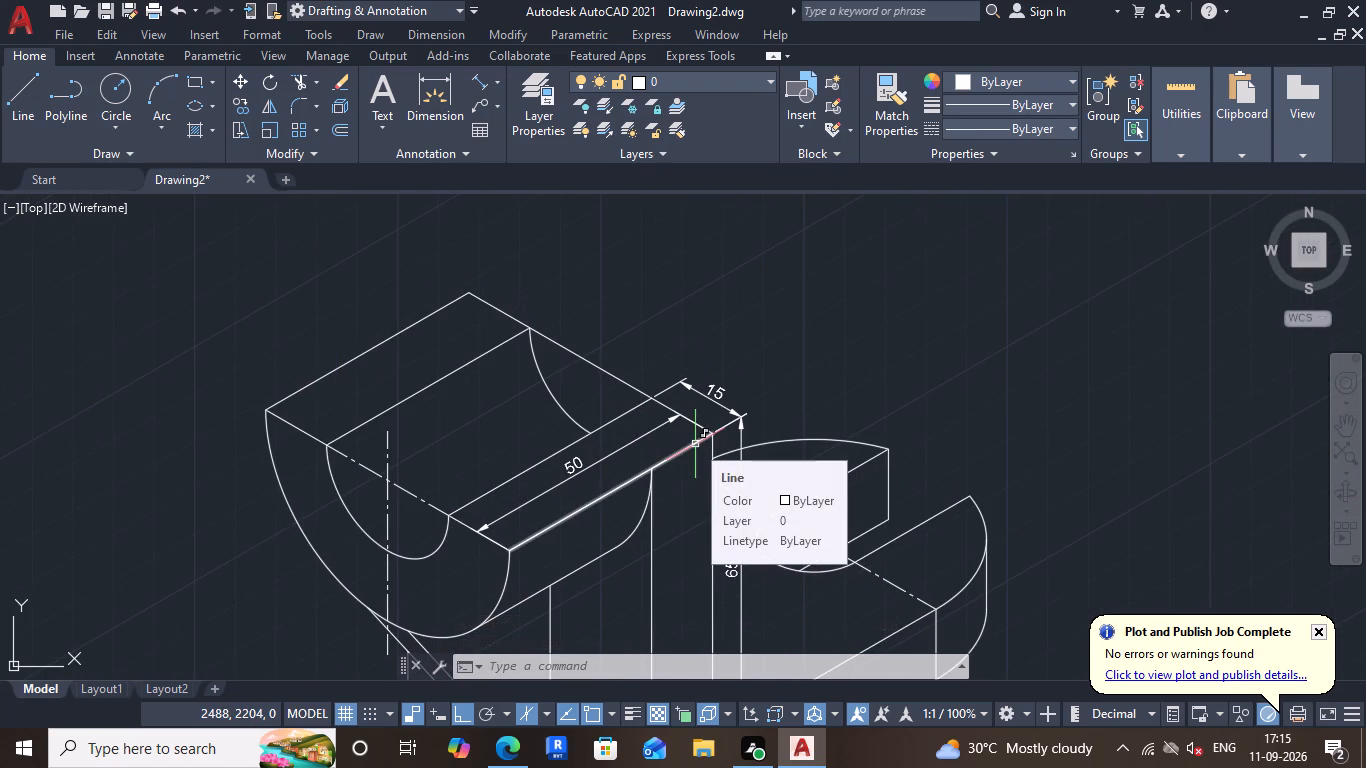
scroll(703, 421, "up", 1)
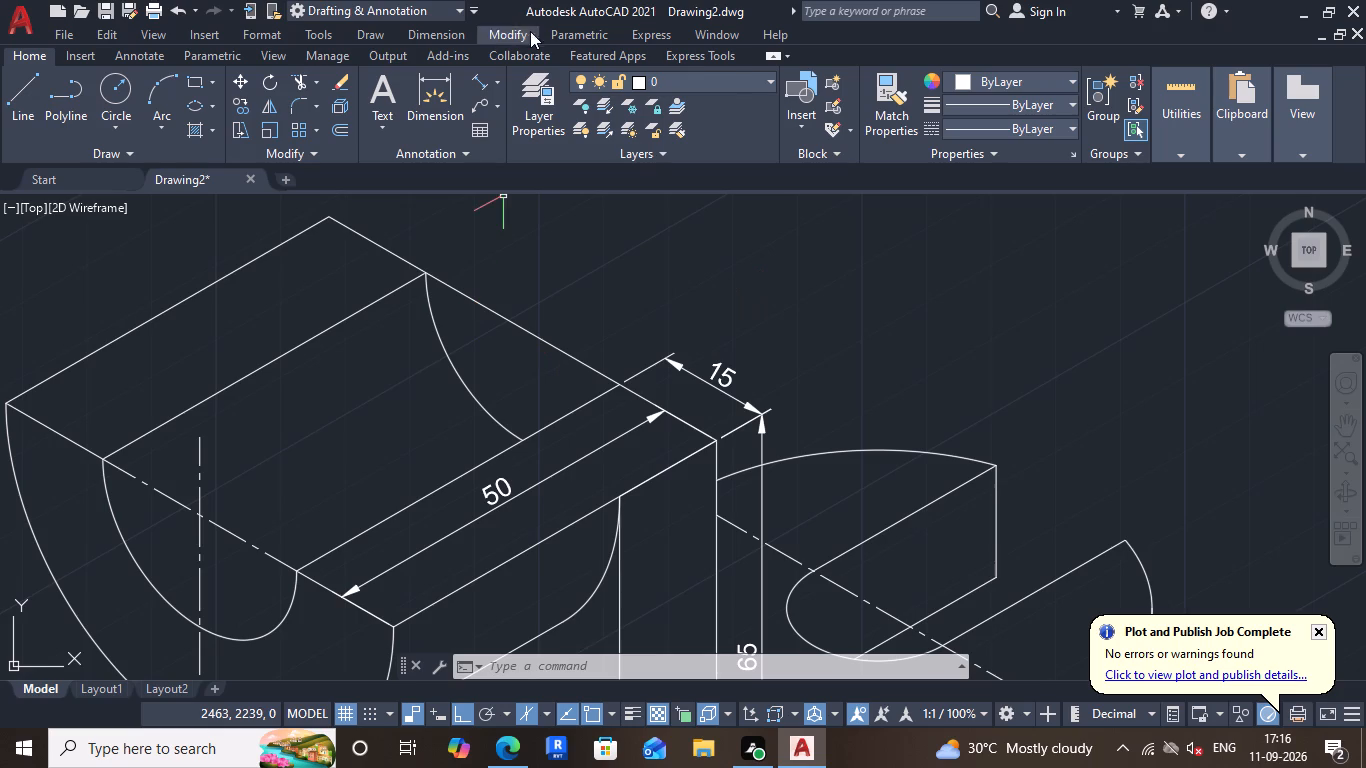
left_click(486, 86)
left_click(620, 389)
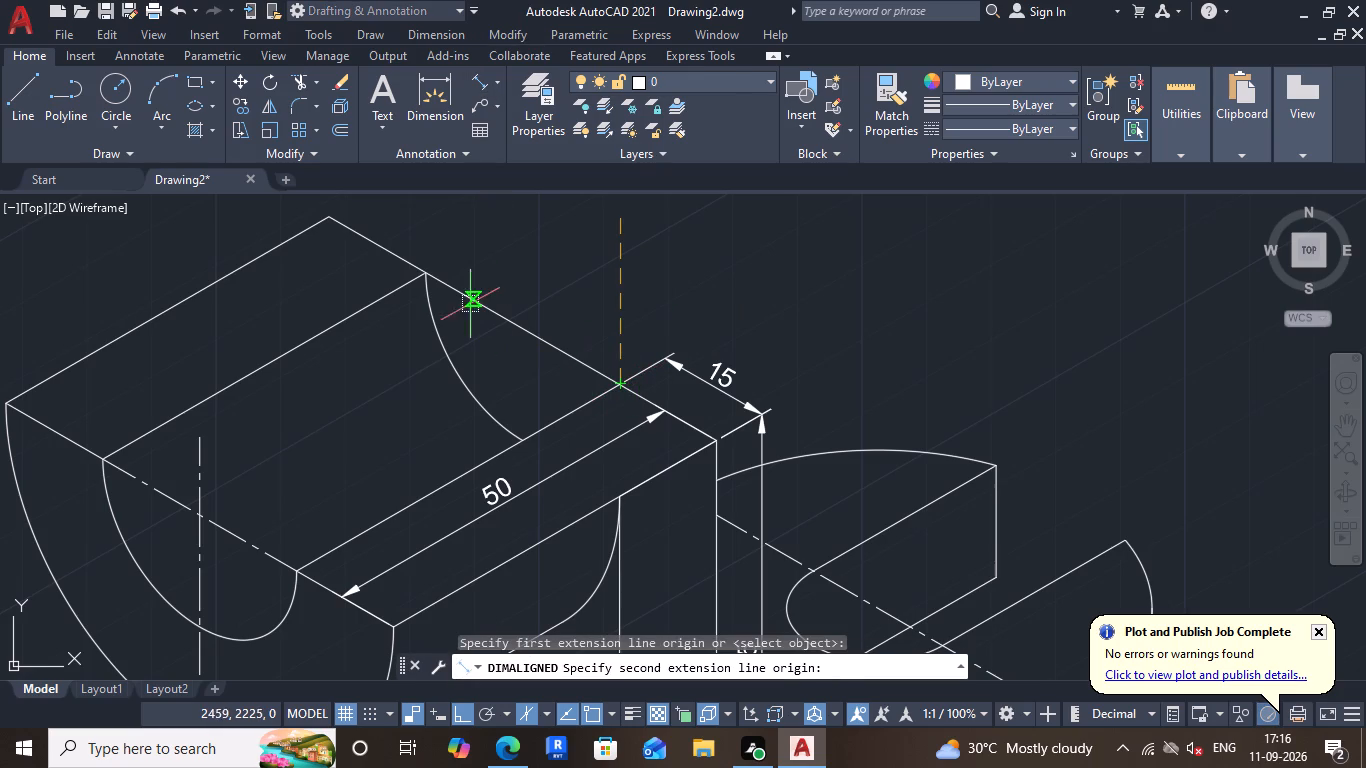
left_click(429, 271)
left_click(531, 267)
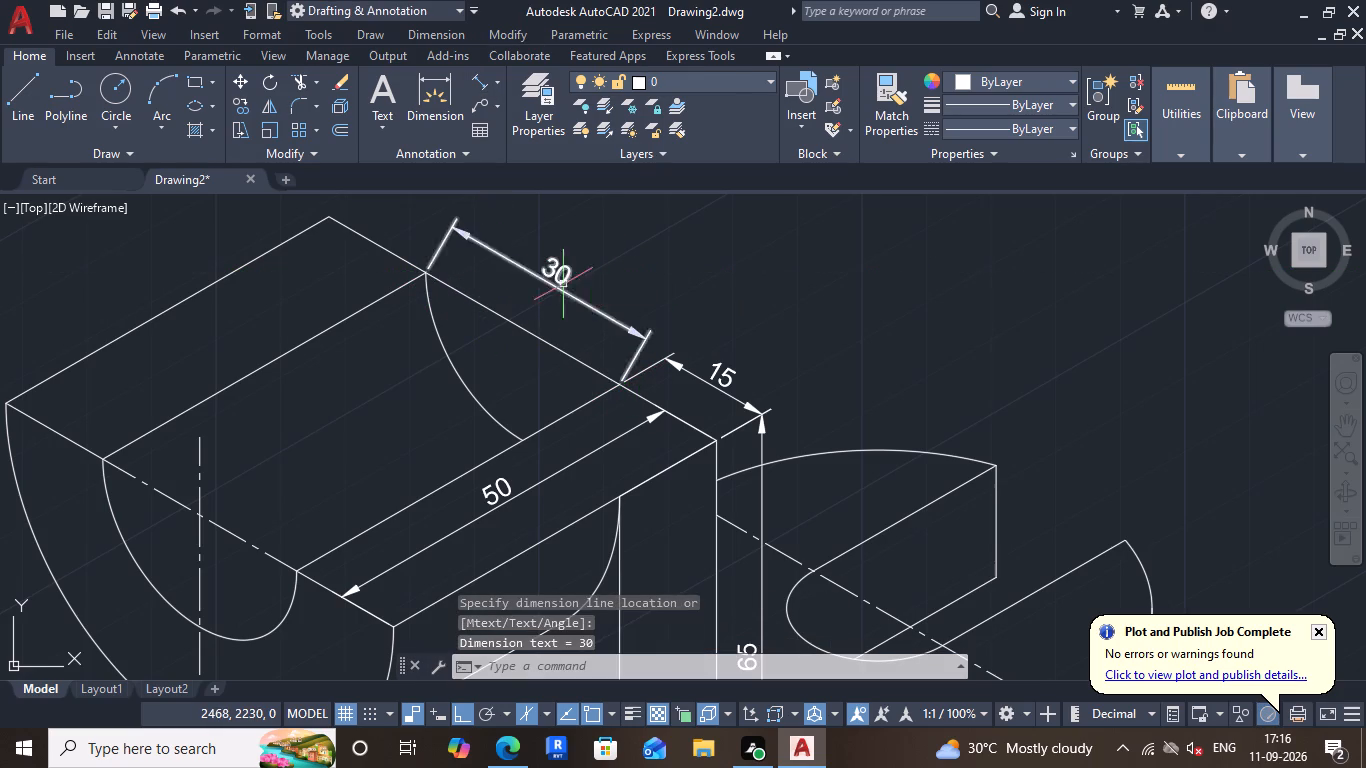
Oblique the 30 dimension on the saddle's rear top edge so its extension lines follow the saddle's inner length edge.
type("DIME")
key("d")
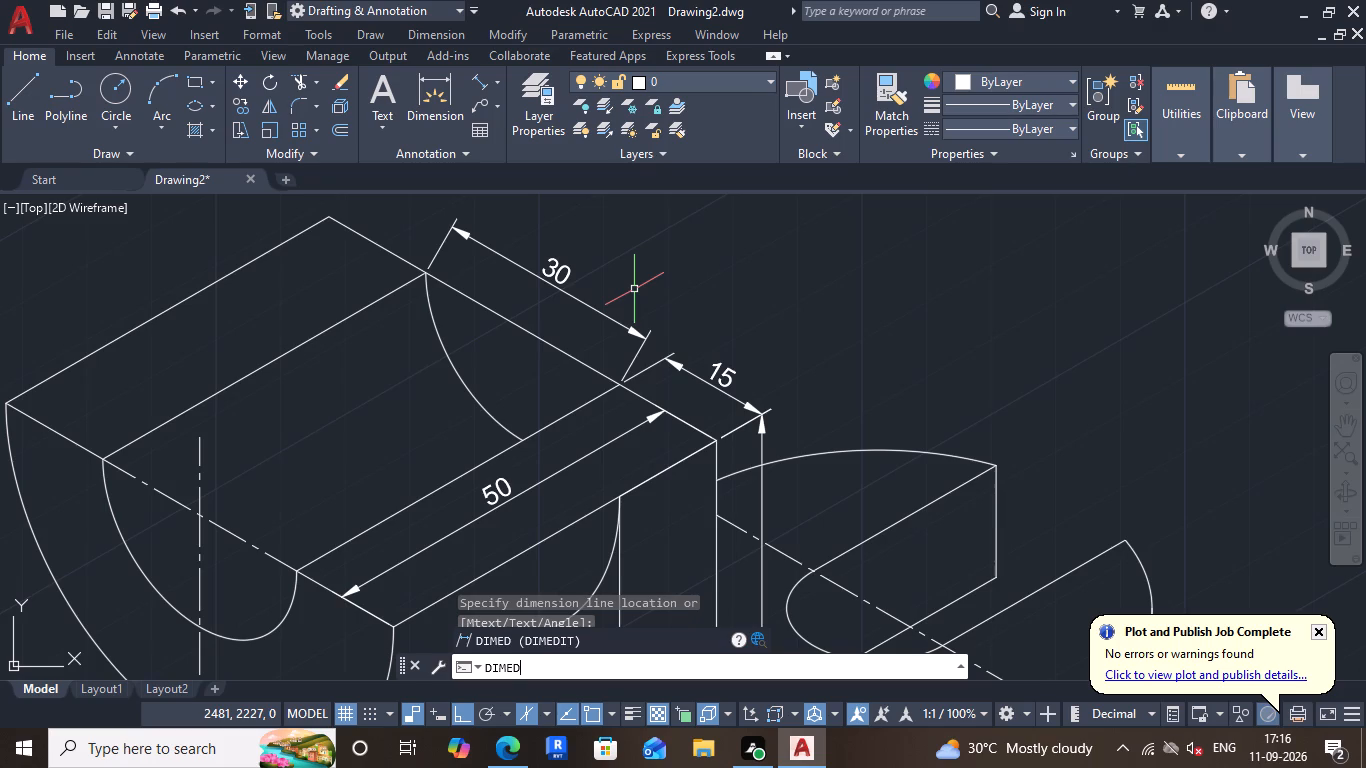
key("Return")
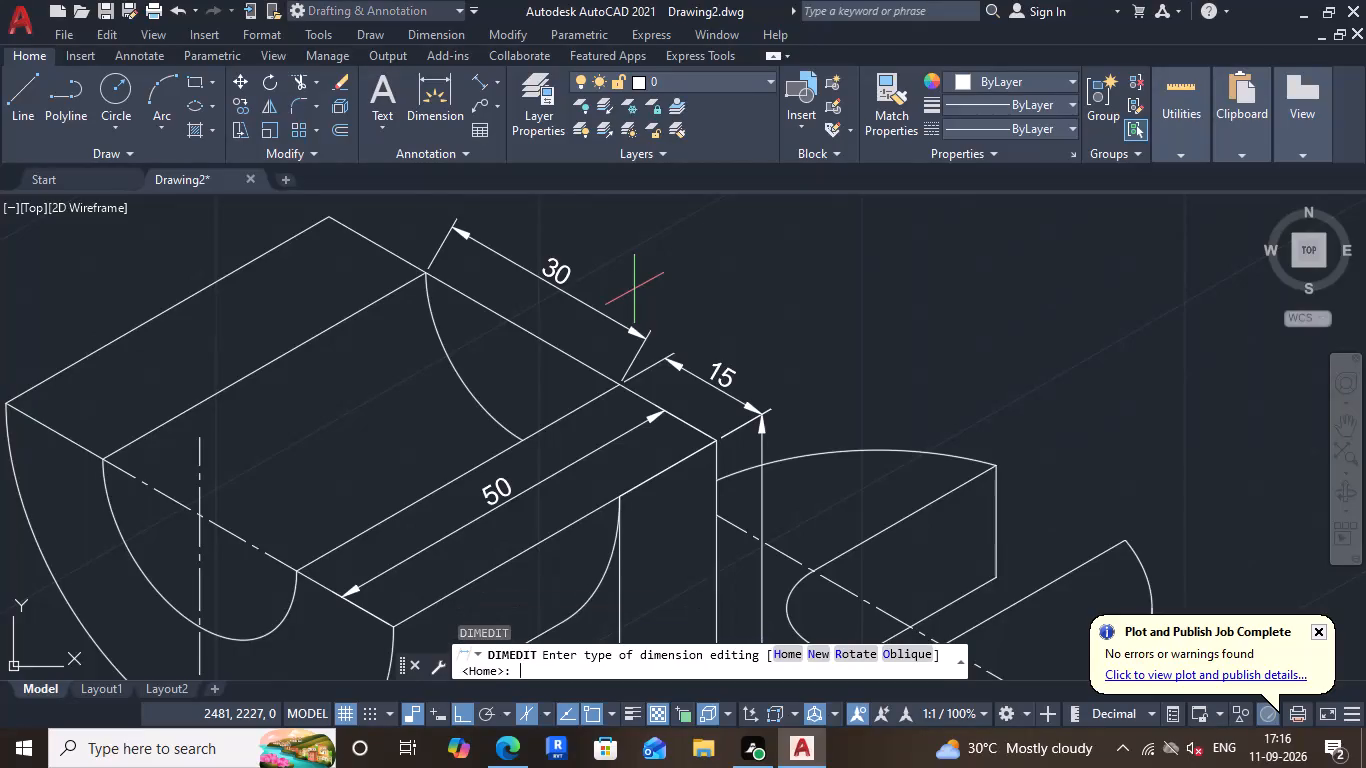
left_click(911, 655)
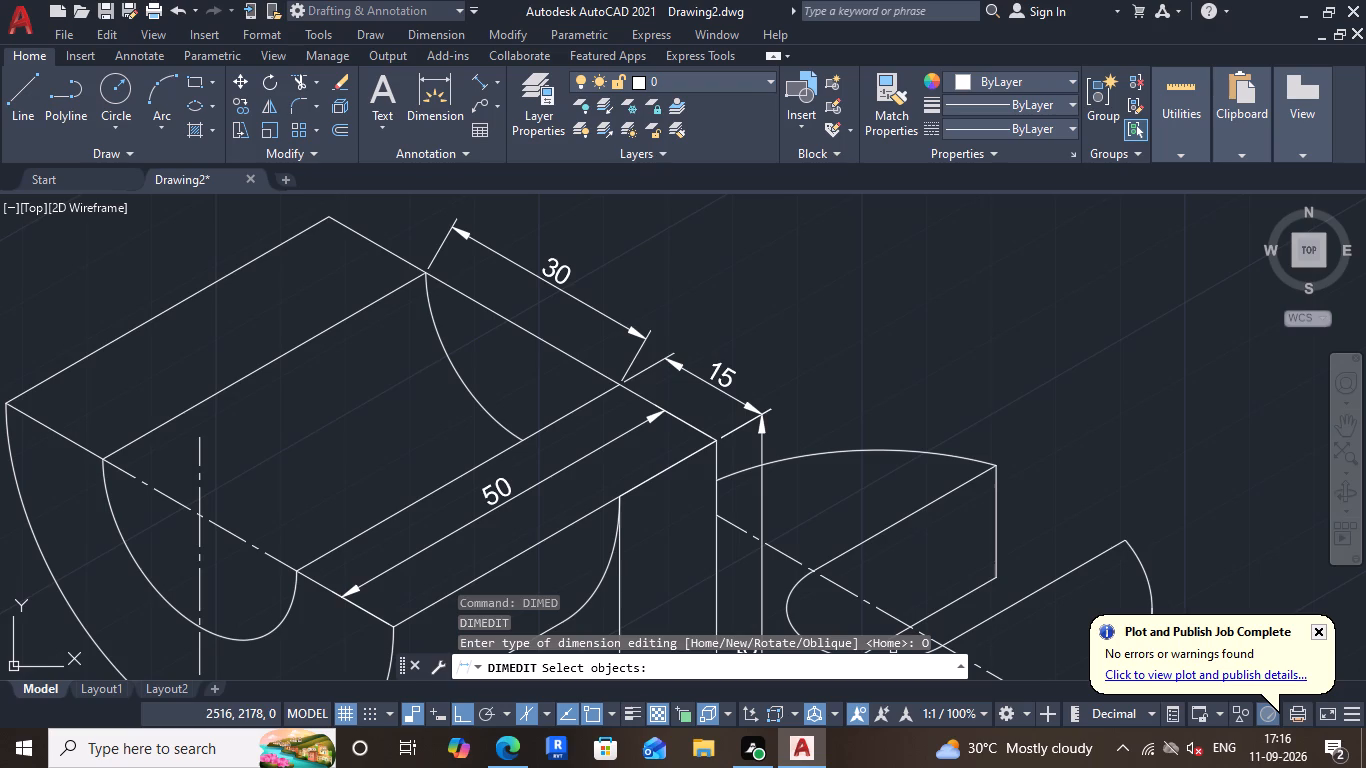
scroll(933, 647, "down", 2)
scroll(845, 540, "up", 1)
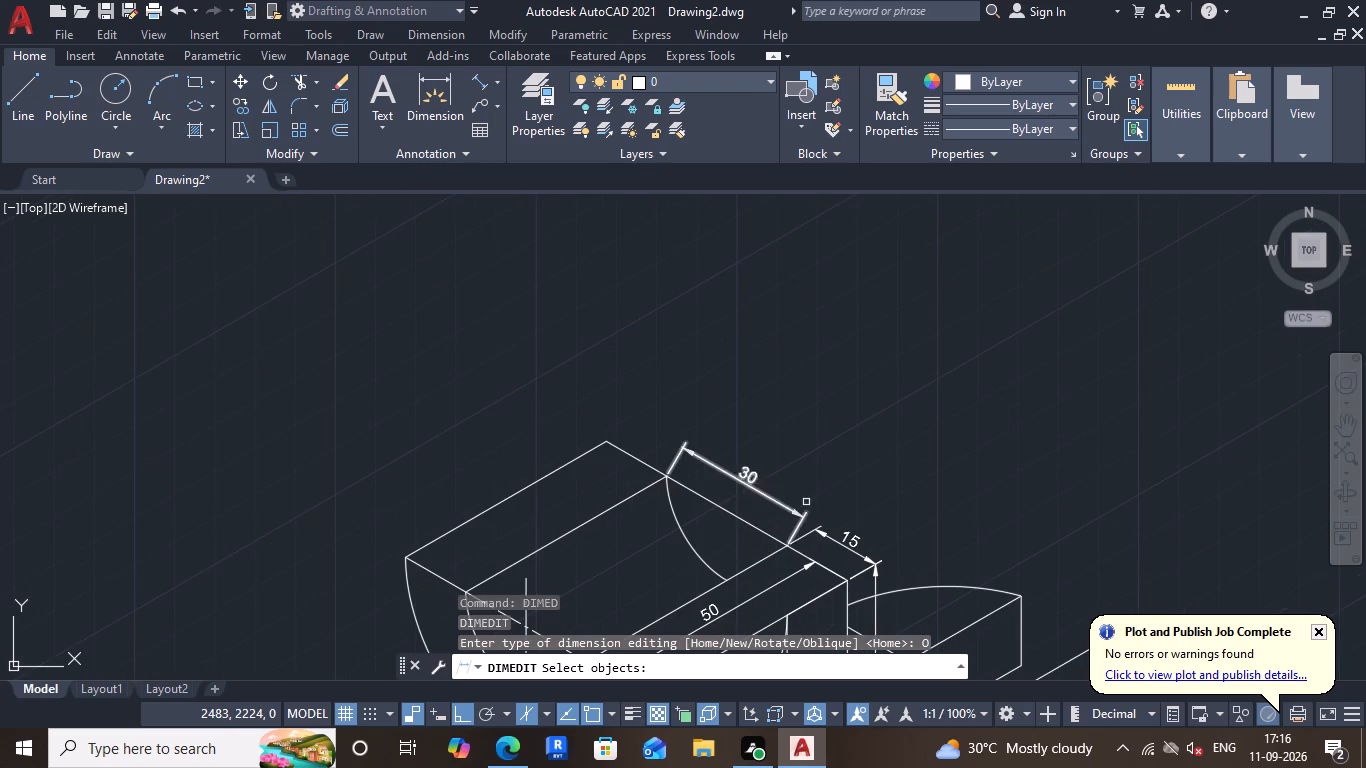
left_click(794, 514)
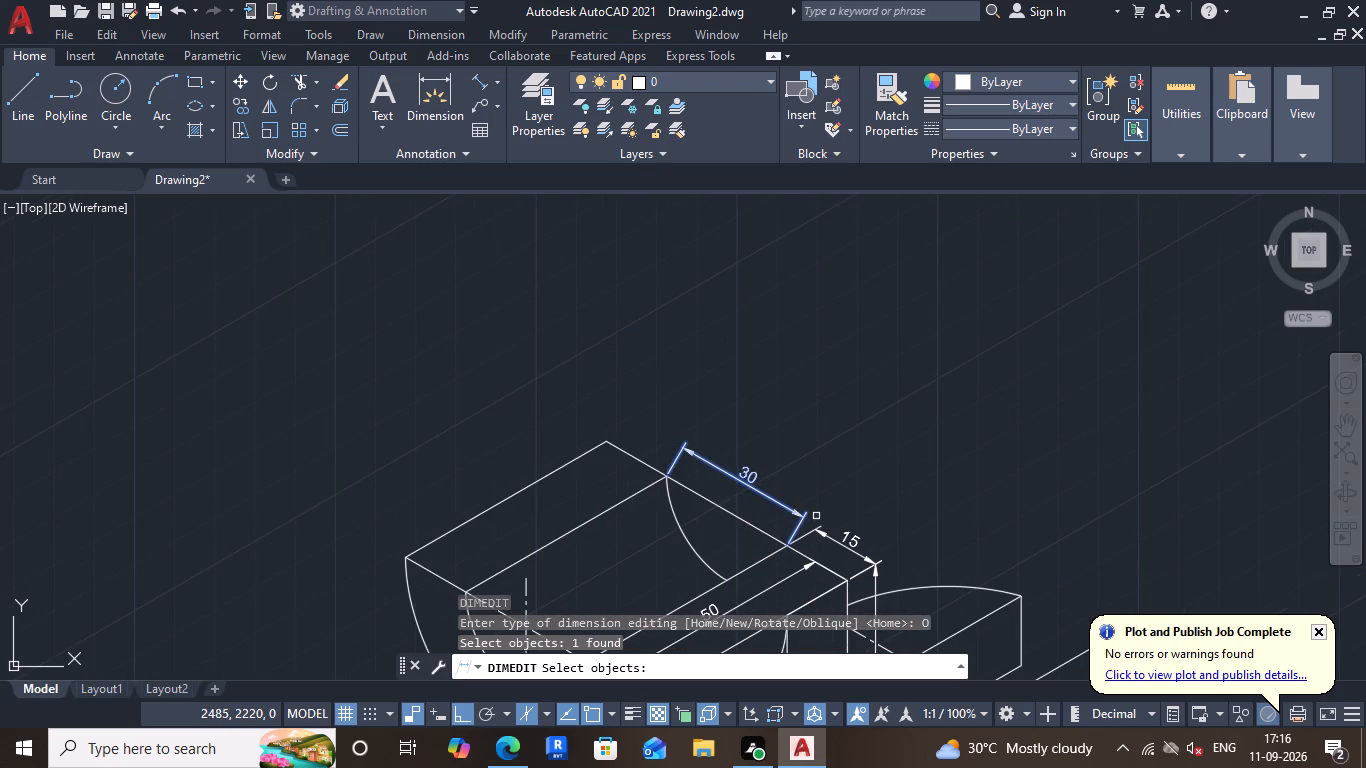
key("space")
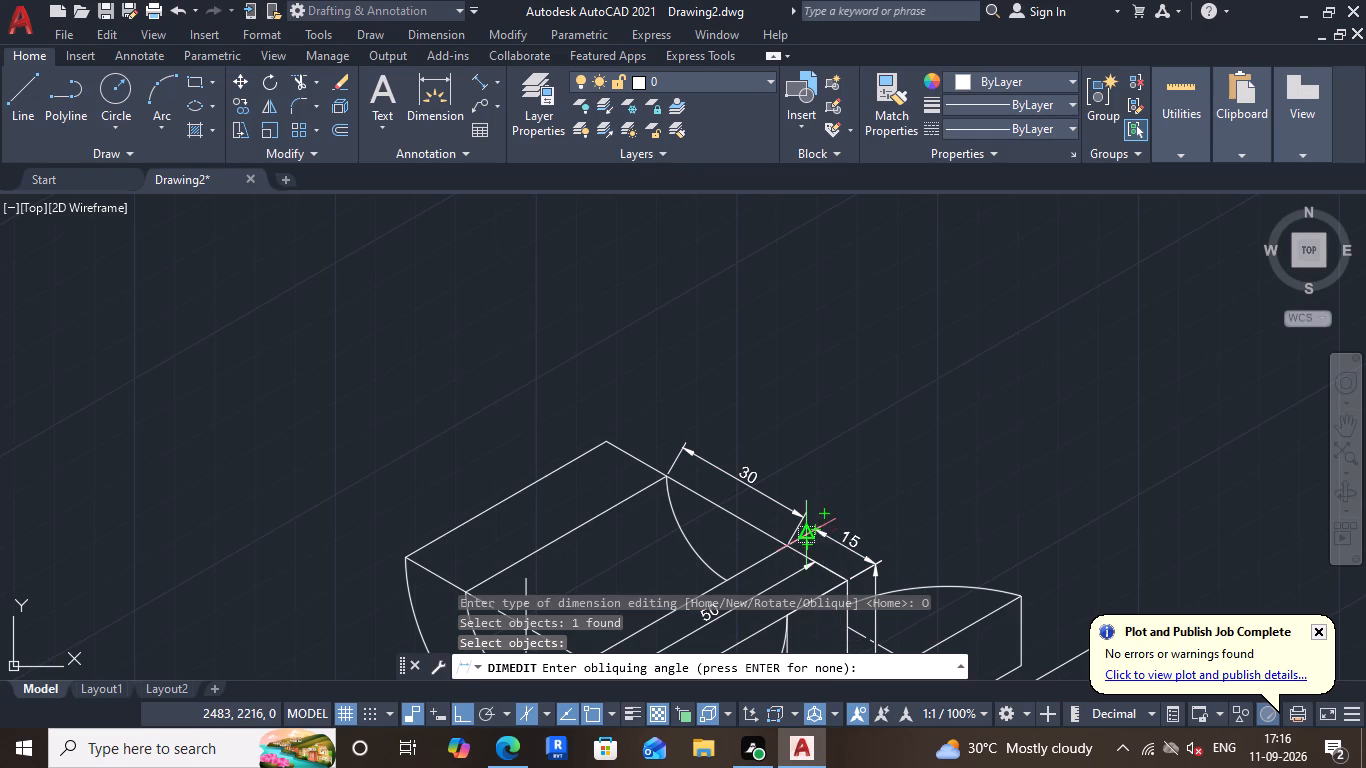
scroll(802, 544, "up", 3)
scroll(802, 544, "down", 1)
left_click(753, 554)
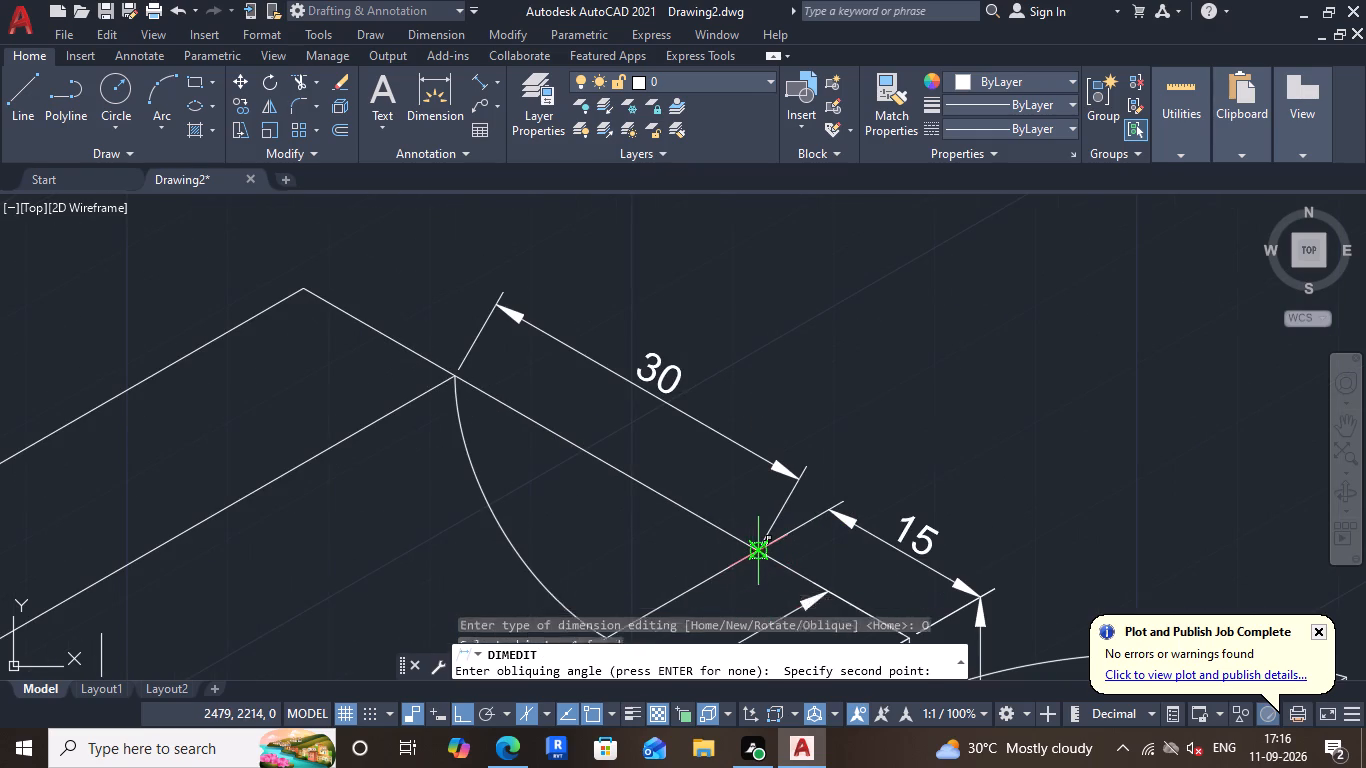
scroll(707, 550, "down", 3)
scroll(691, 576, "up", 2)
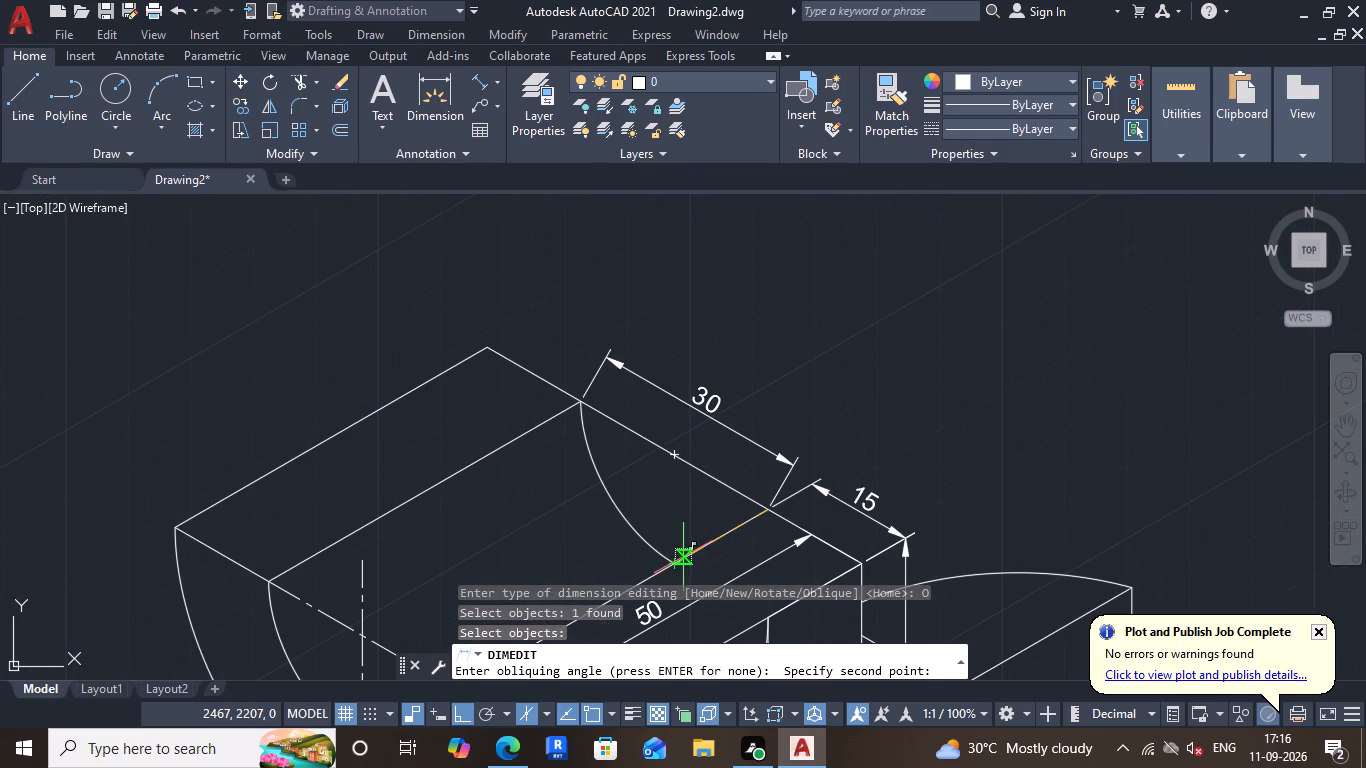
left_click(683, 557)
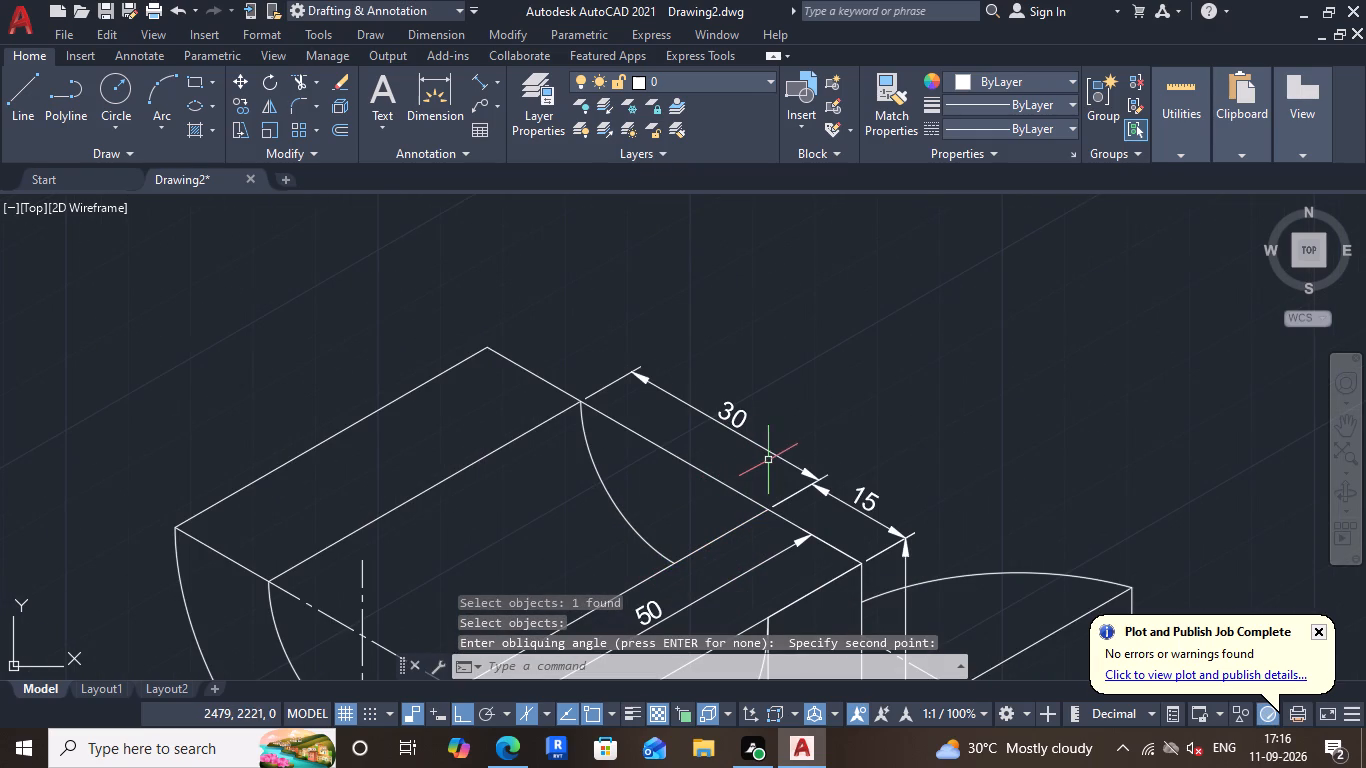
Stretch the 30 dimension's line to meet the adjoining end of the 15 dimension, putting both in one line.
scroll(981, 505, "down", 2)
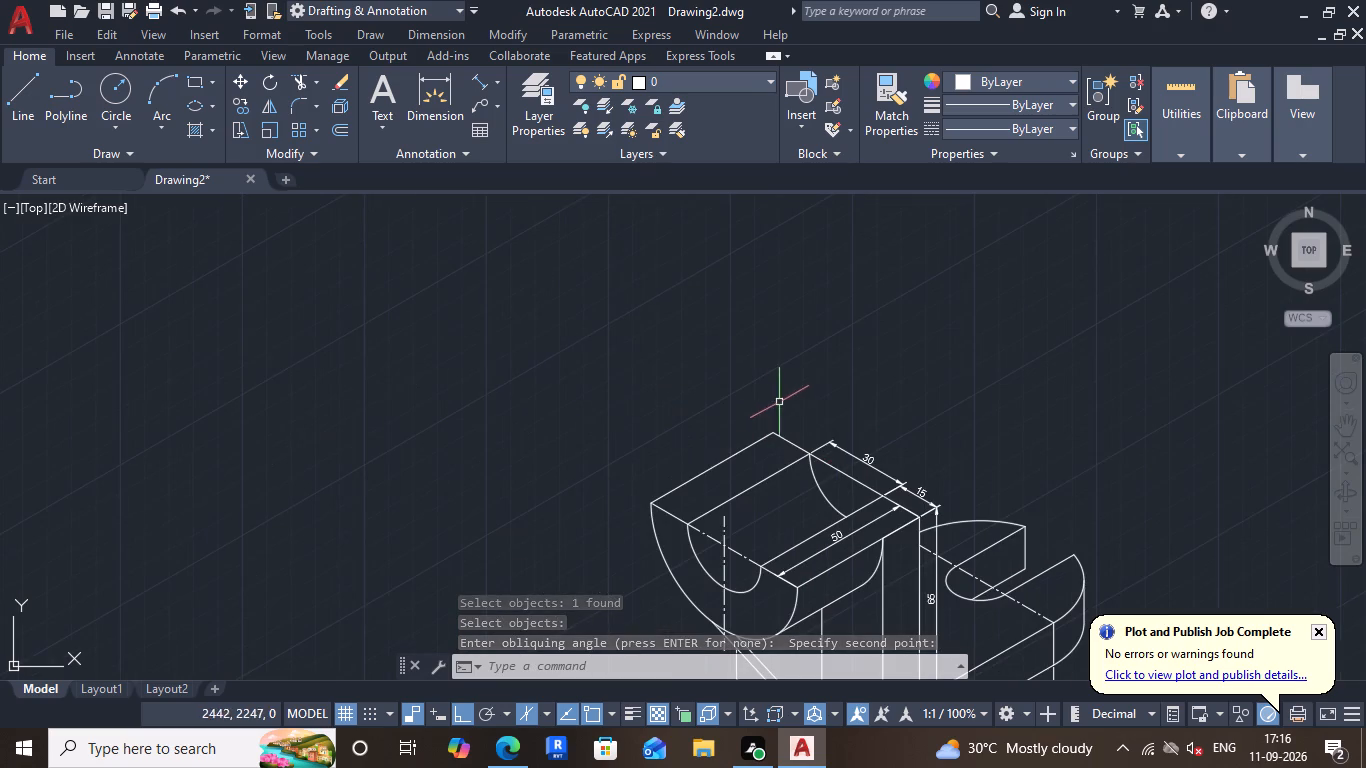
scroll(874, 470, "up", 2)
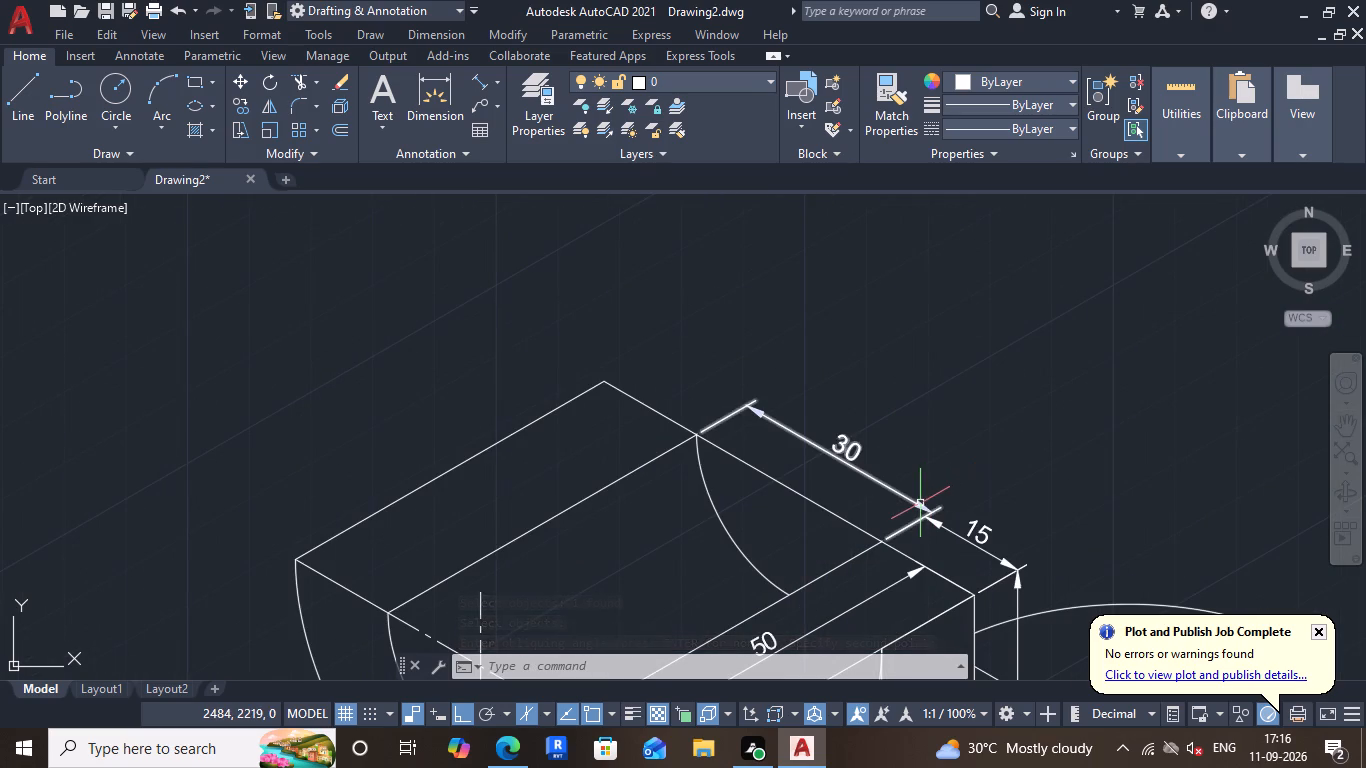
left_click(920, 503)
left_click(932, 511)
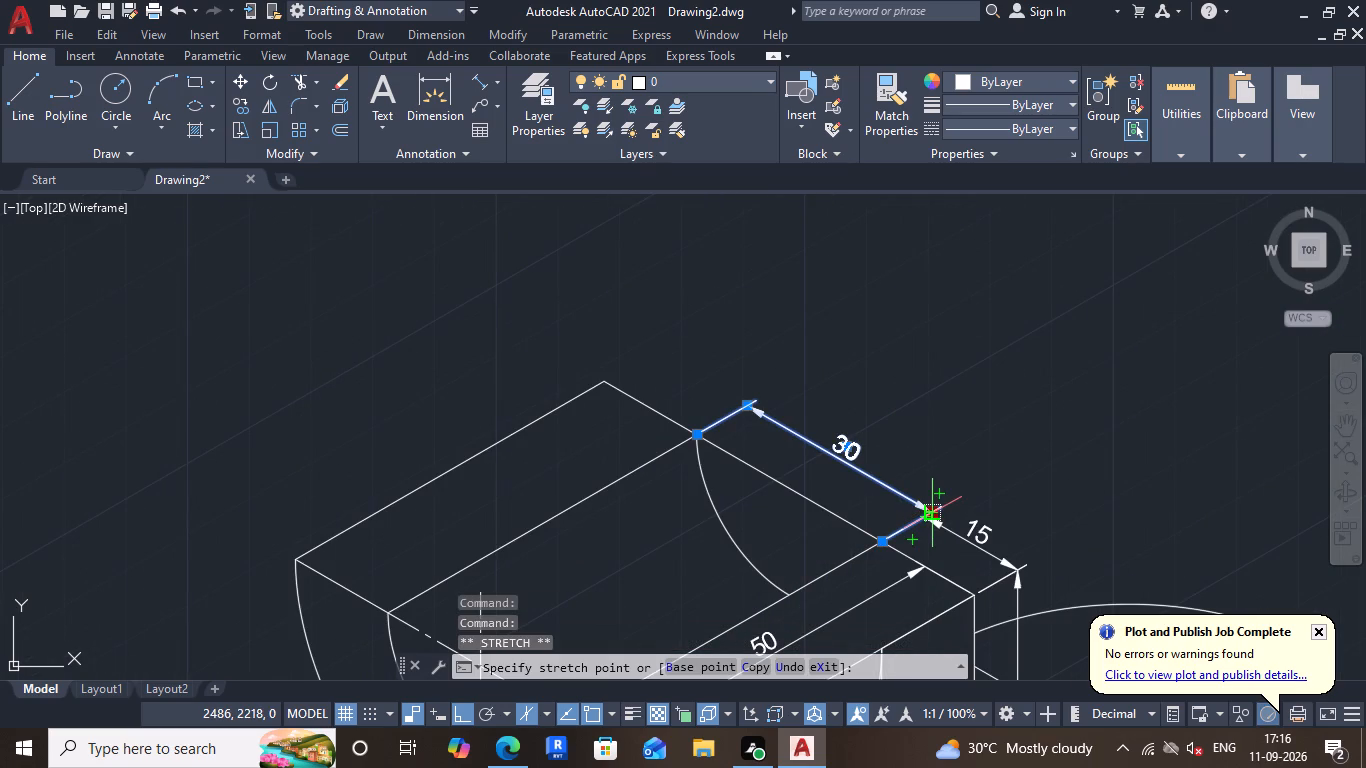
scroll(923, 510, "up", 2)
scroll(925, 508, "down", 1)
scroll(928, 507, "up", 1)
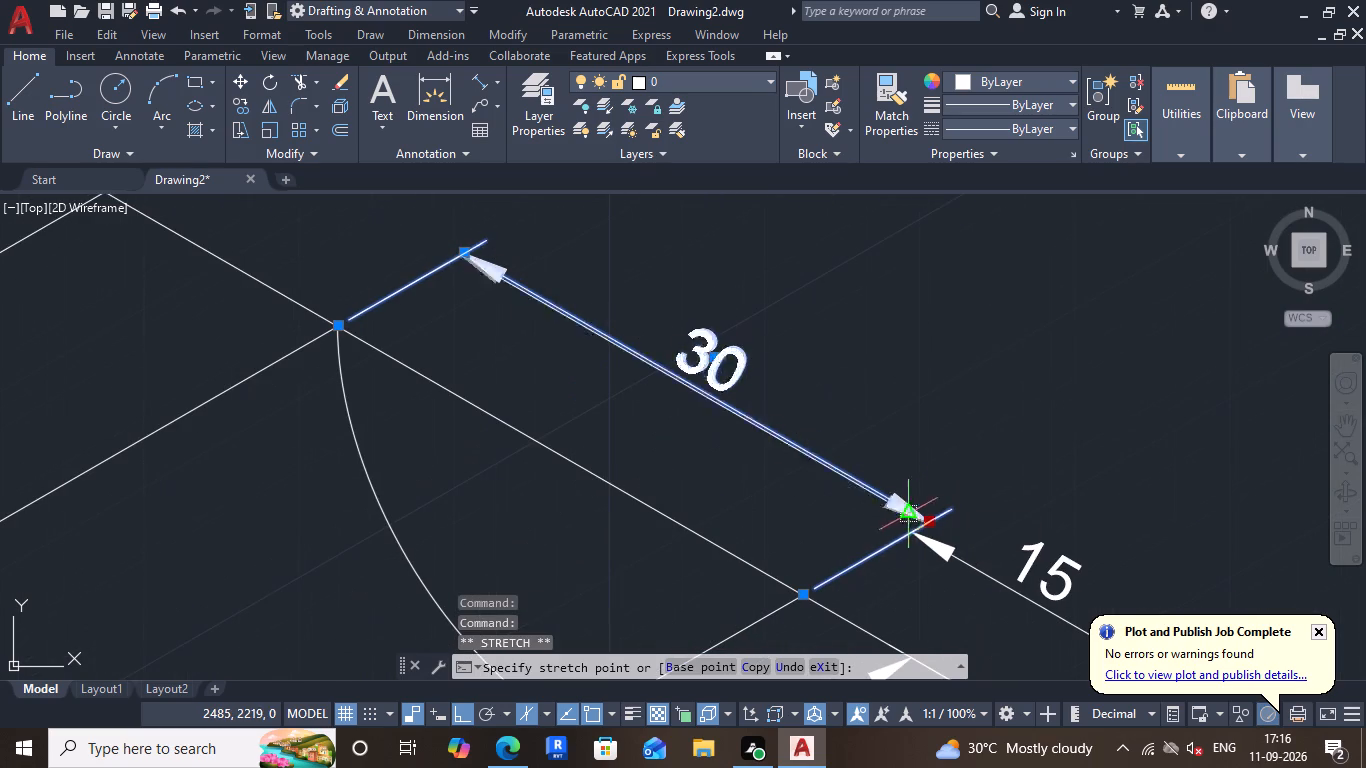
left_click(909, 532)
scroll(916, 410, "down", 3)
key("Escape")
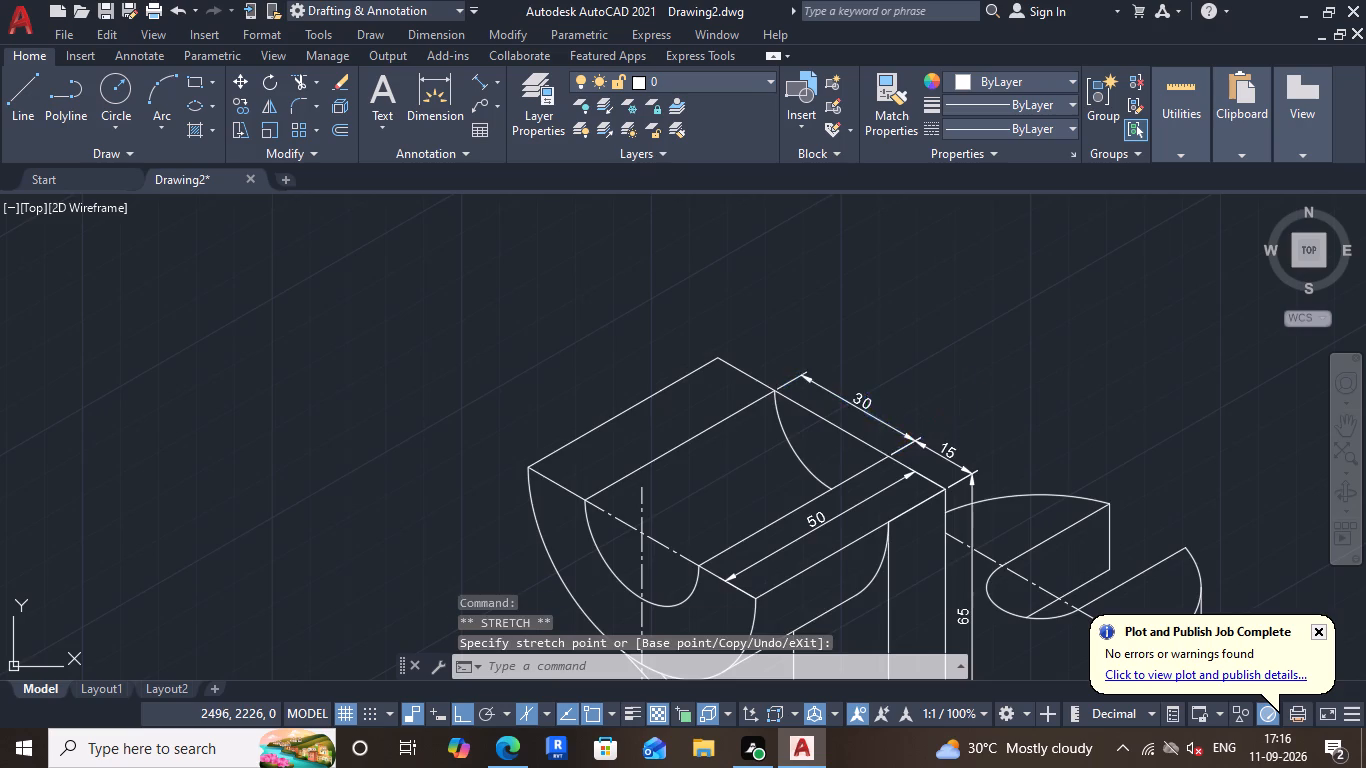
Add a multileader reading "R 30" above the base, with its arrowhead on the slot's rounded inner end.
scroll(915, 501, "down", 3)
scroll(950, 518, "up", 4)
scroll(760, 519, "up", 2)
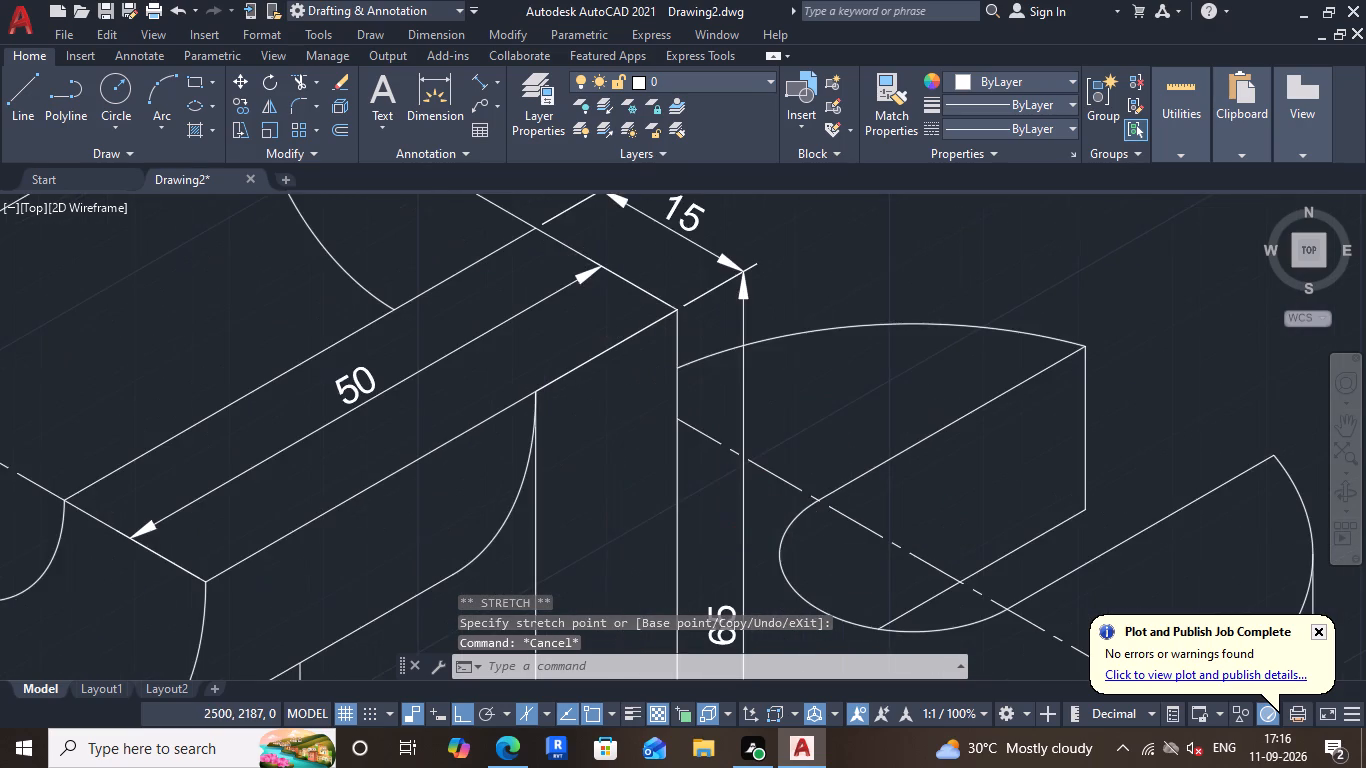
scroll(794, 515, "down", 3)
middle_click_drag(980, 496, 854, 506)
scroll(881, 510, "up", 1)
scroll(867, 480, "down", 1)
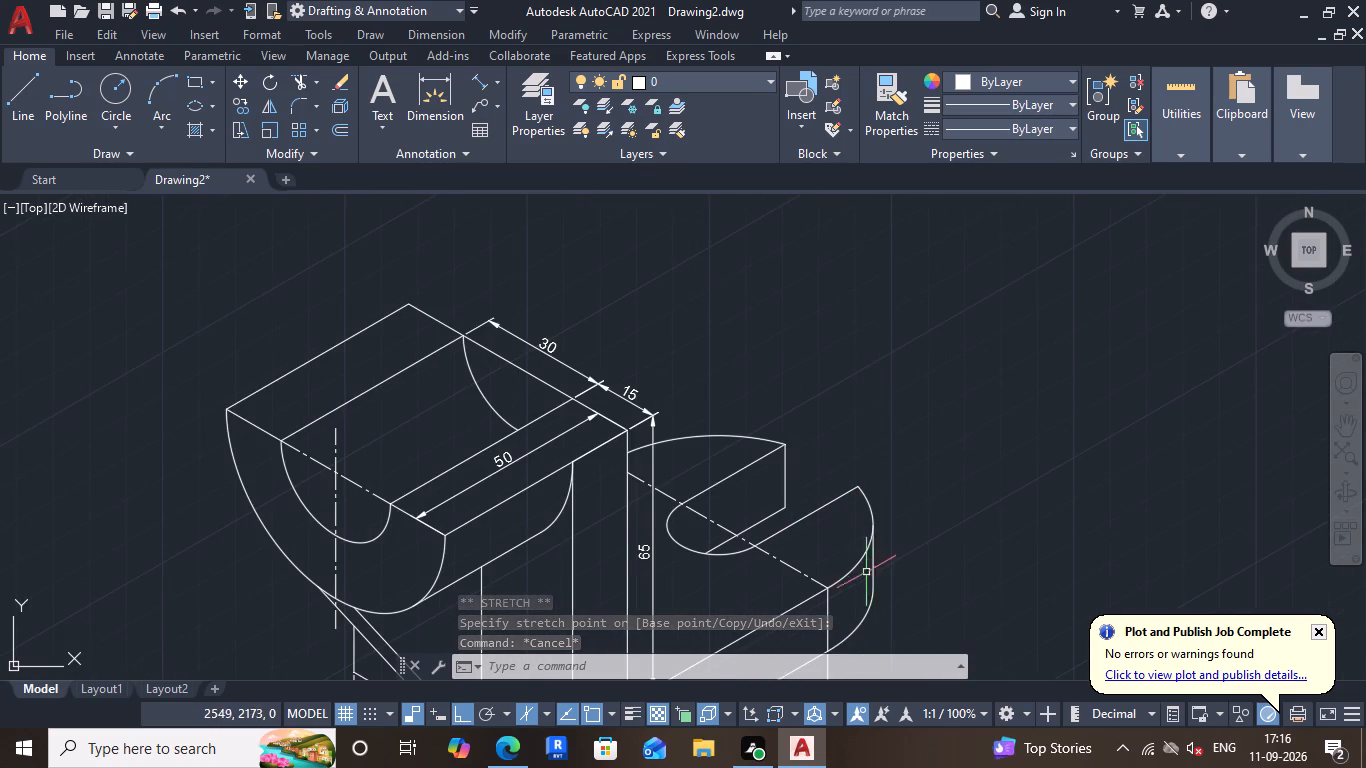
middle_click_drag(889, 504, 902, 483)
middle_click_drag(925, 568, 936, 519)
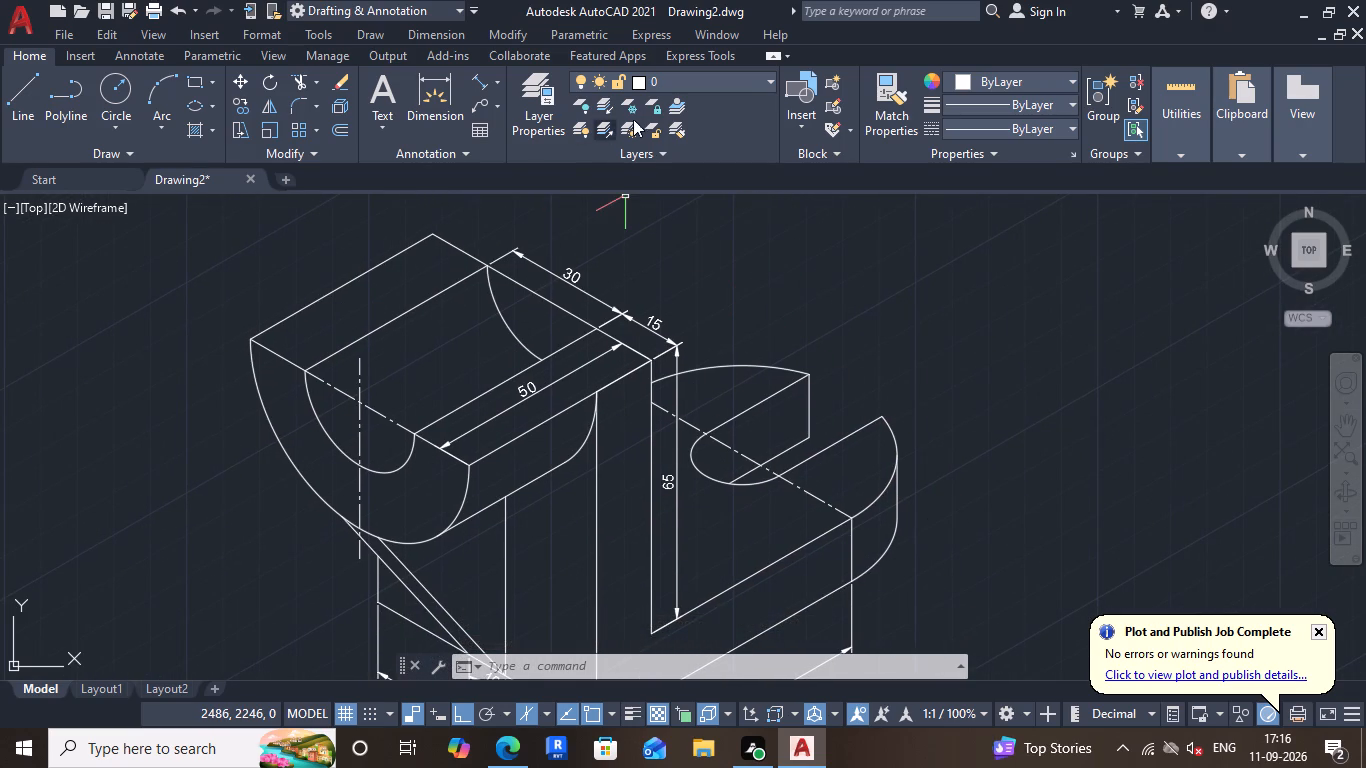
left_click(486, 98)
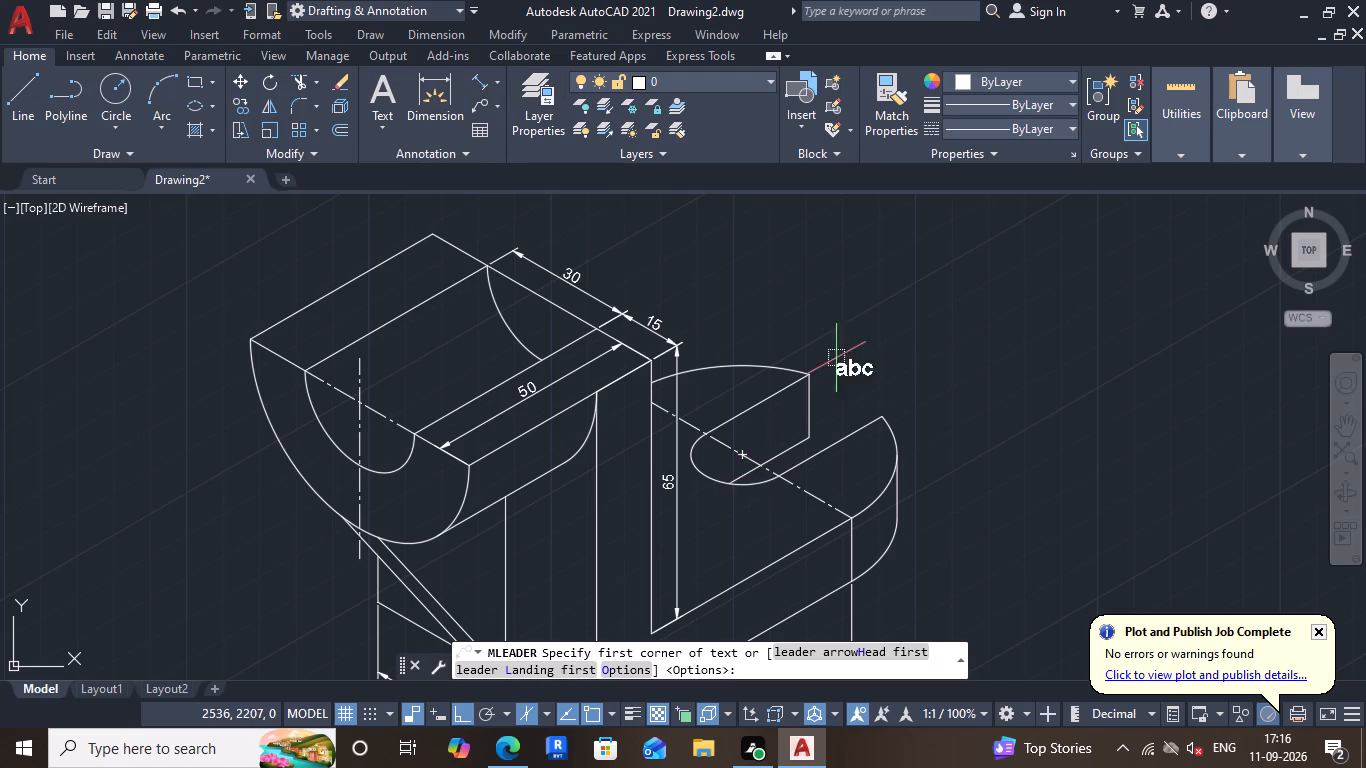
left_click(874, 267)
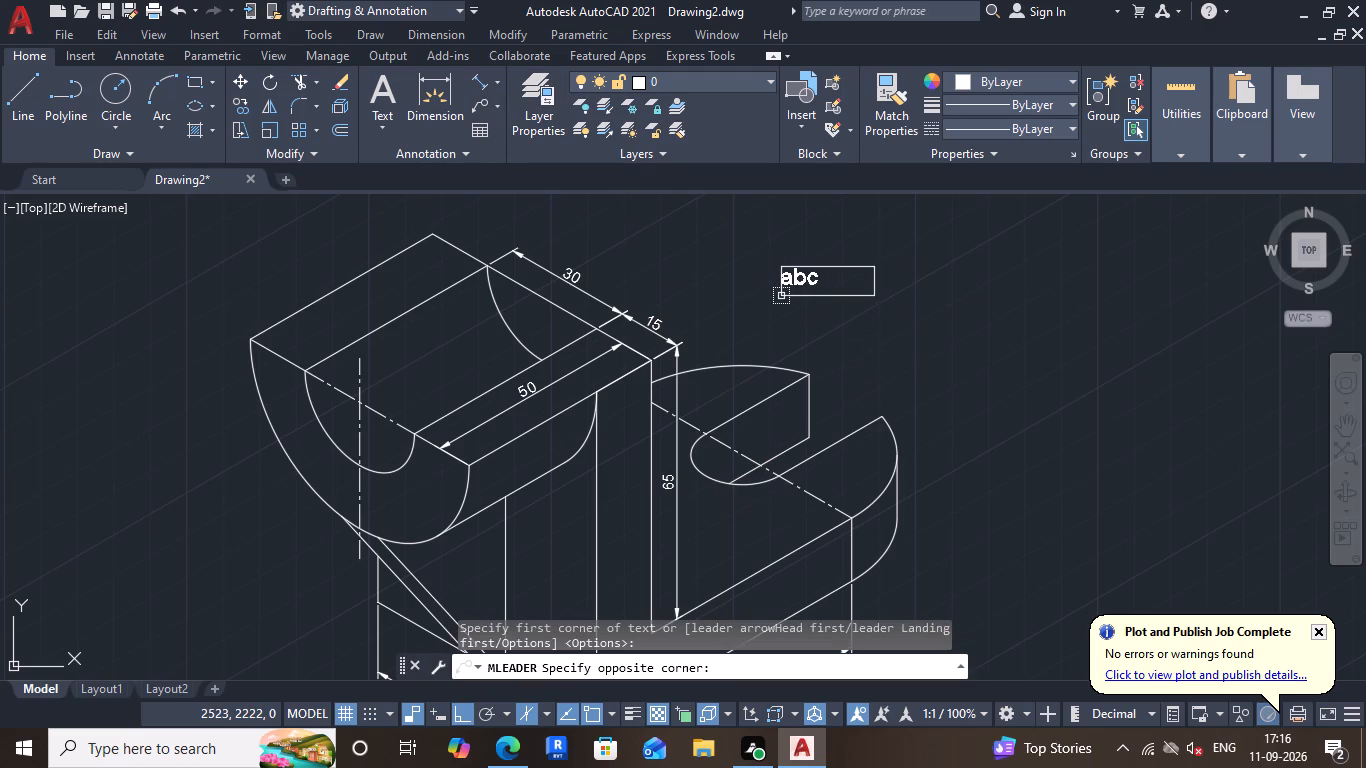
left_click(781, 295)
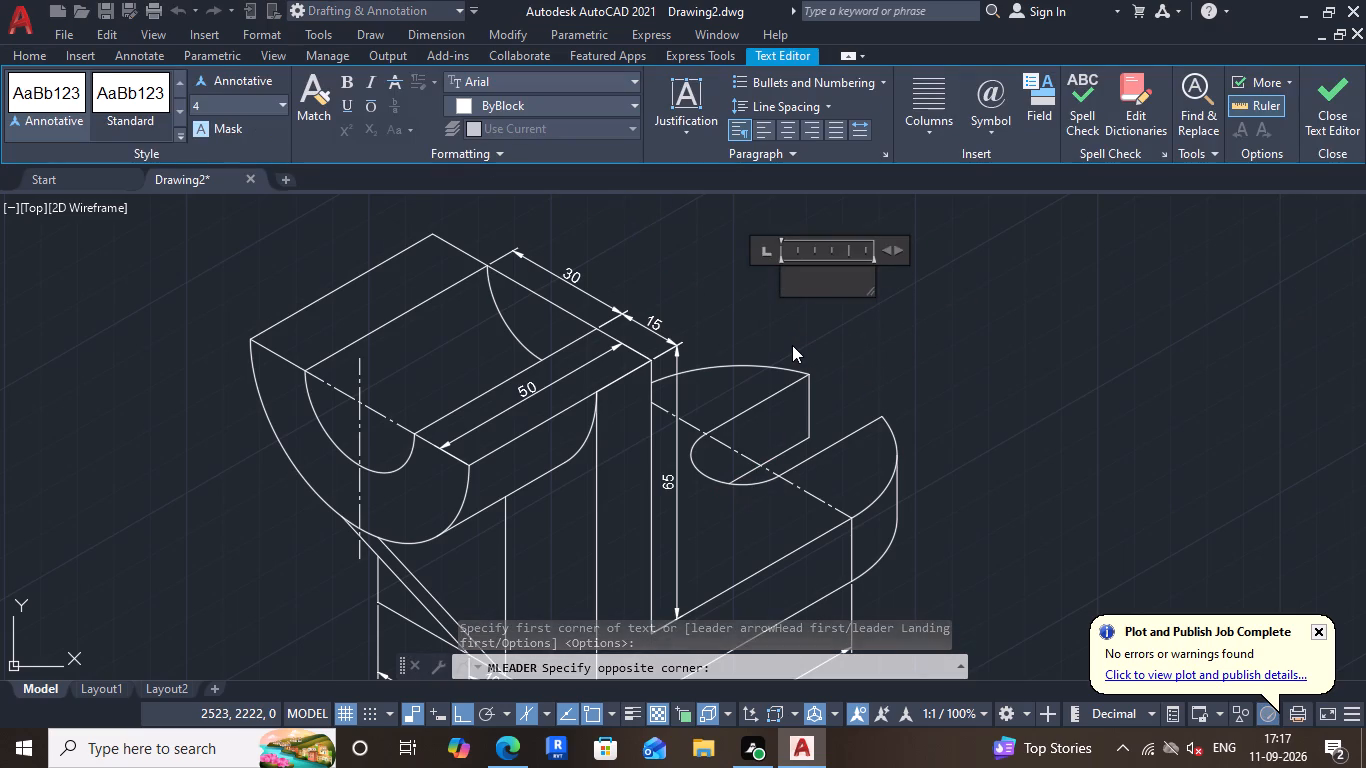
key("r")
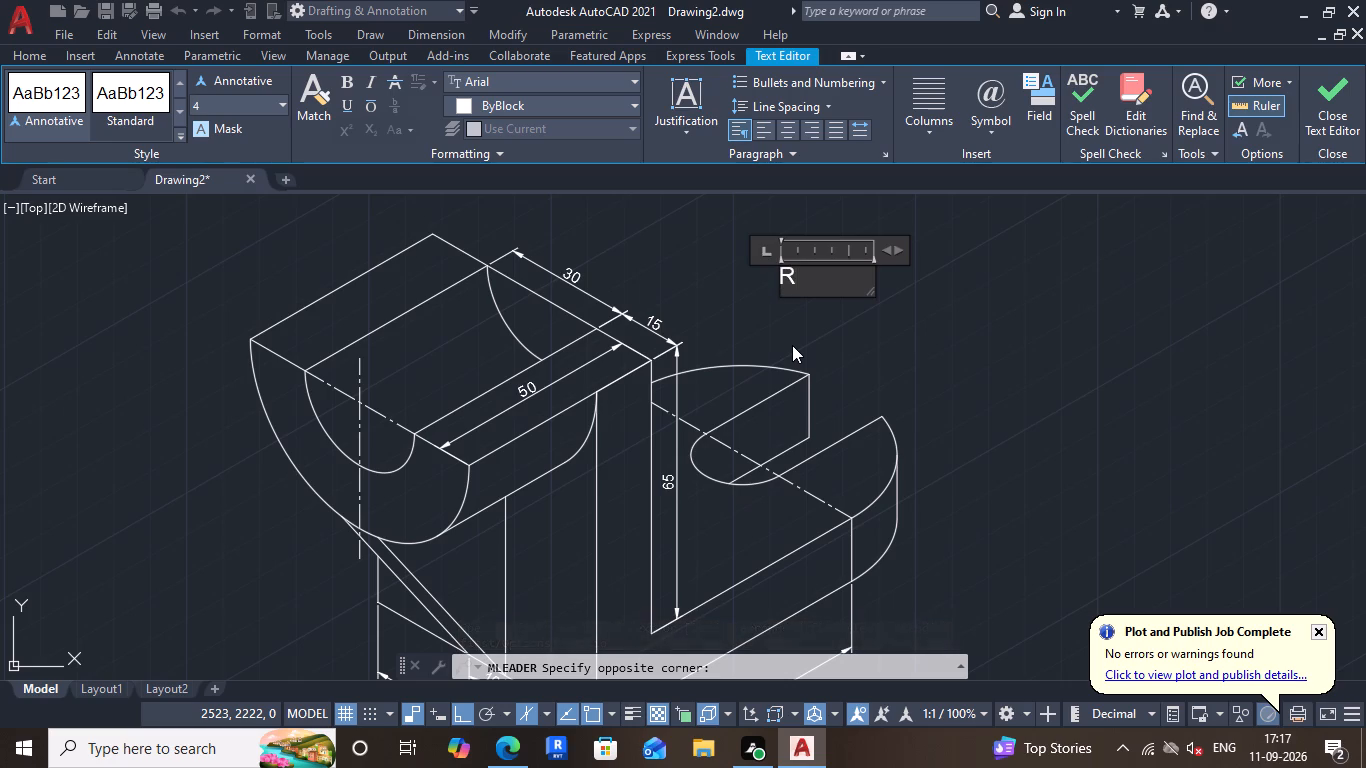
key("space")
type("30")
left_click(792, 345)
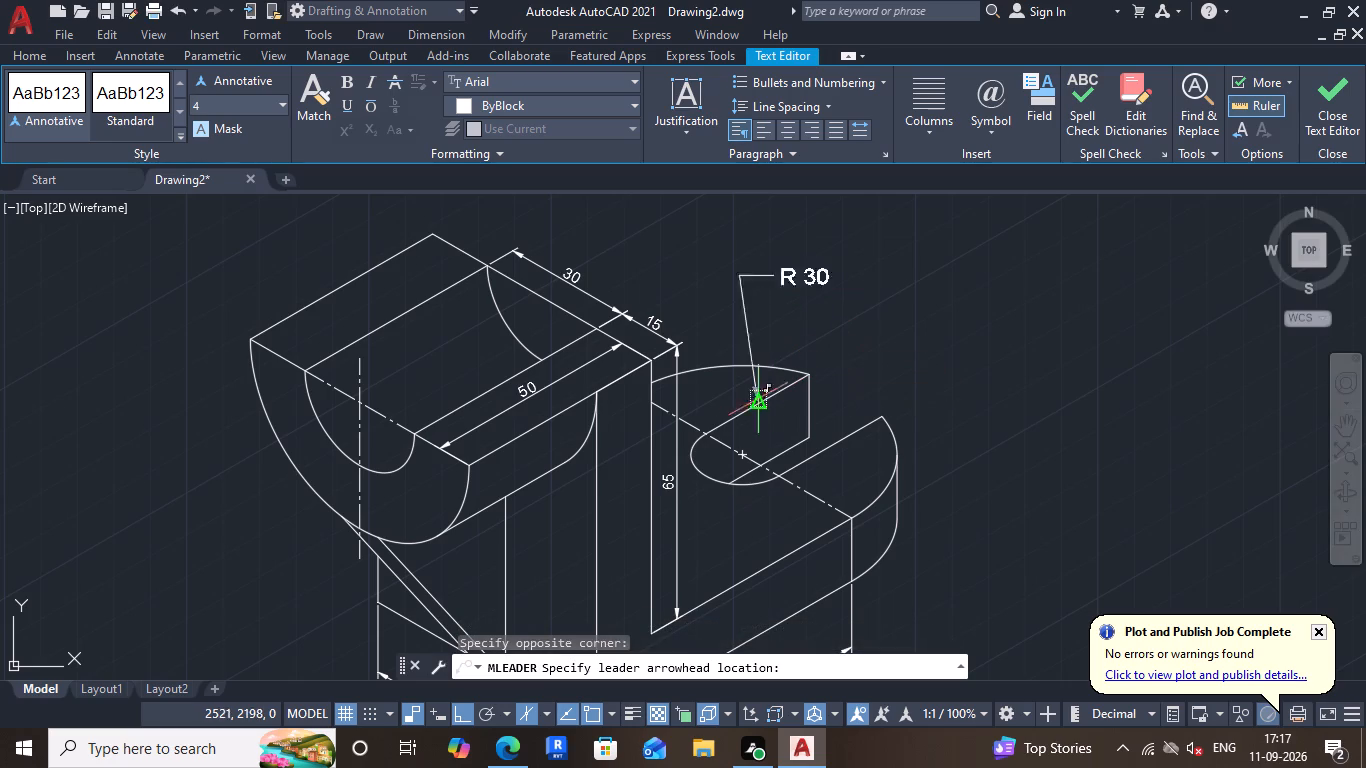
scroll(699, 467, "up", 1)
scroll(699, 466, "down", 1)
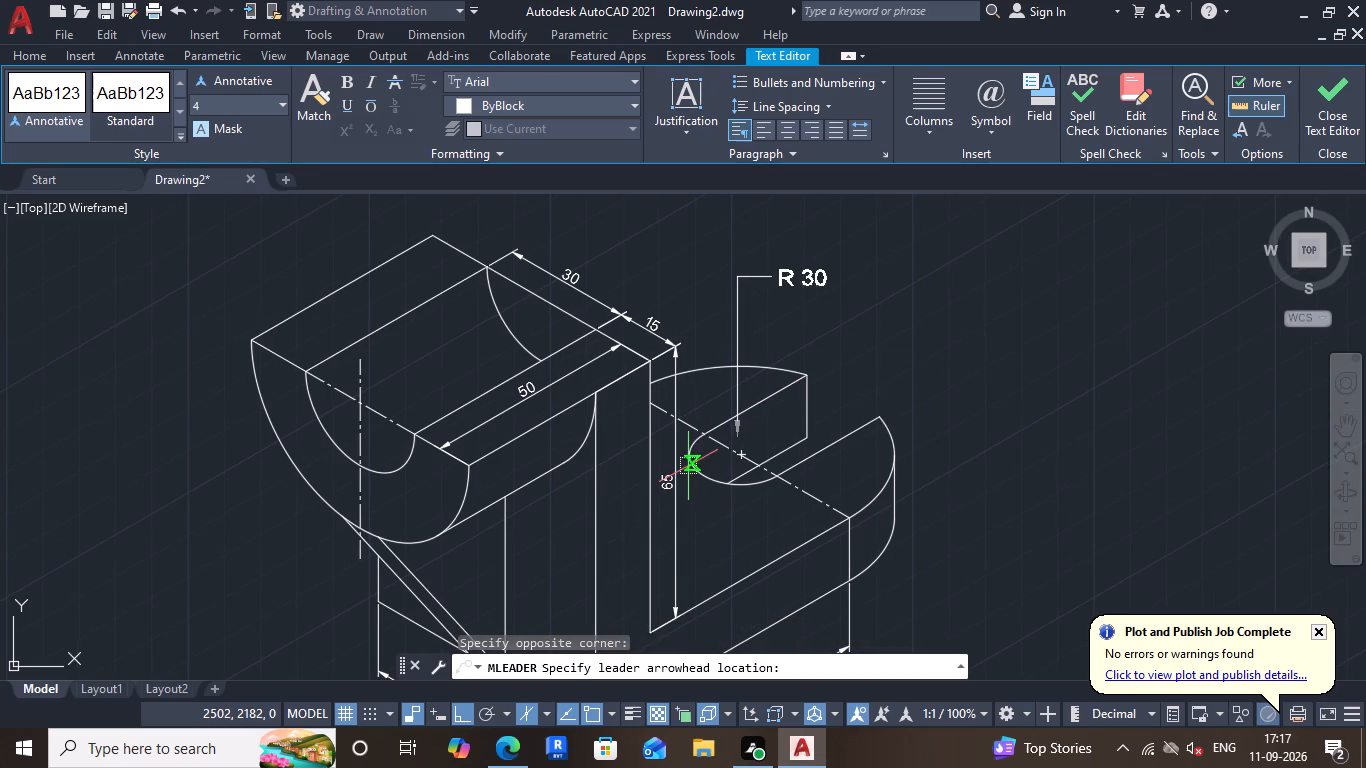
left_click(688, 466)
key("Escape")
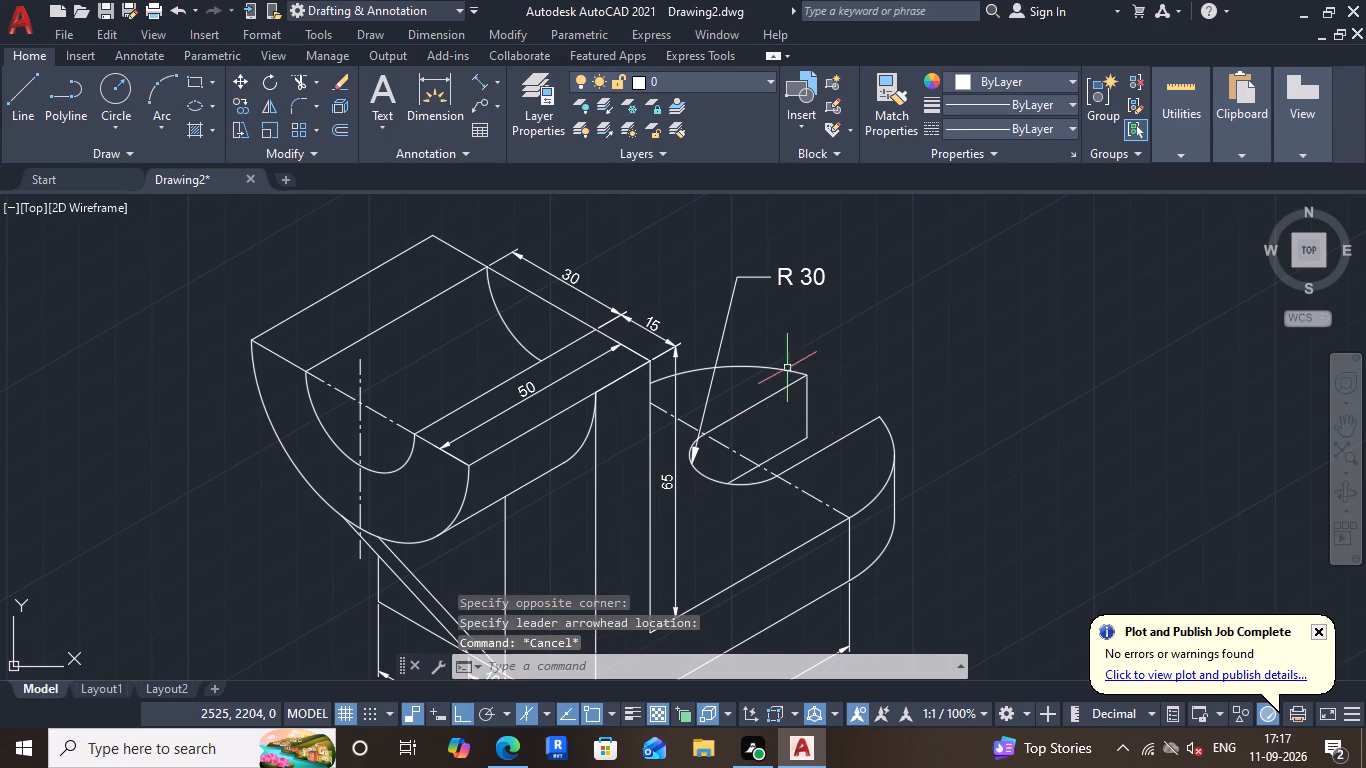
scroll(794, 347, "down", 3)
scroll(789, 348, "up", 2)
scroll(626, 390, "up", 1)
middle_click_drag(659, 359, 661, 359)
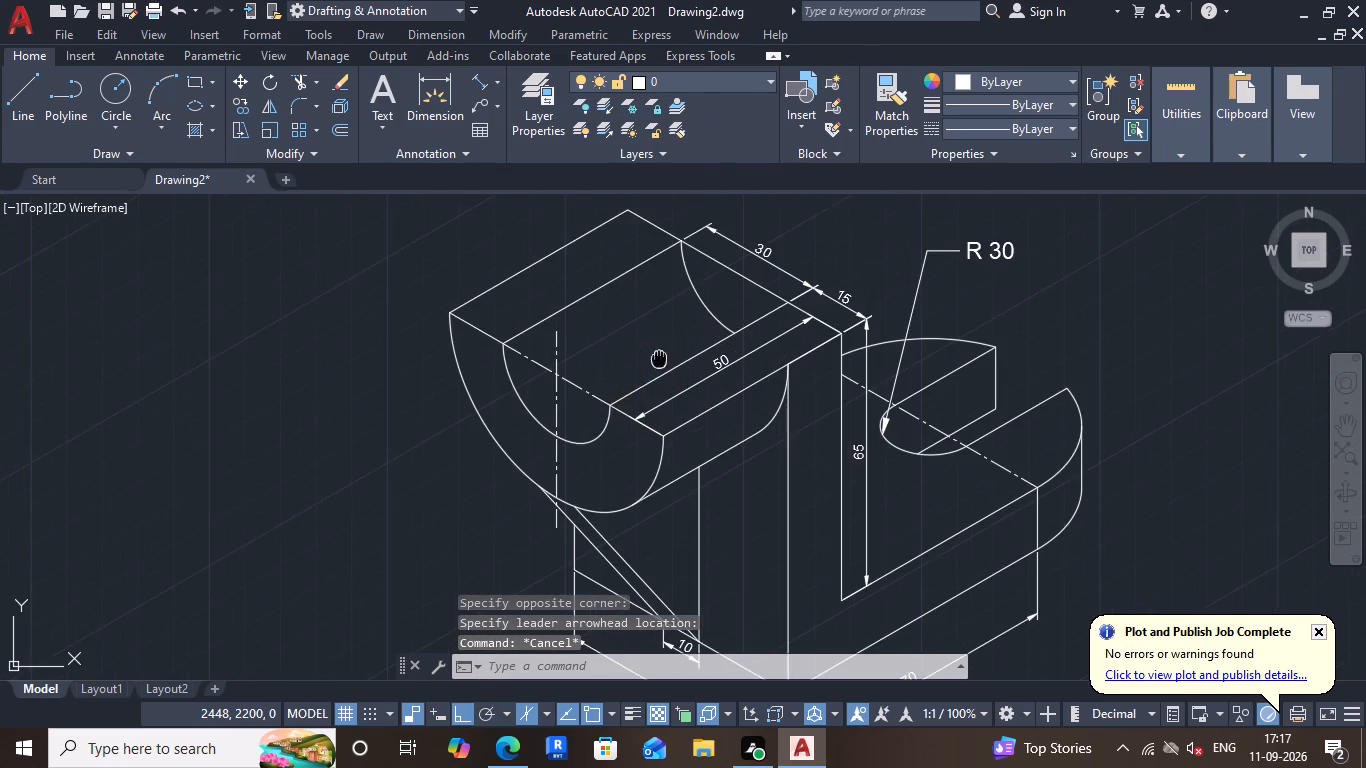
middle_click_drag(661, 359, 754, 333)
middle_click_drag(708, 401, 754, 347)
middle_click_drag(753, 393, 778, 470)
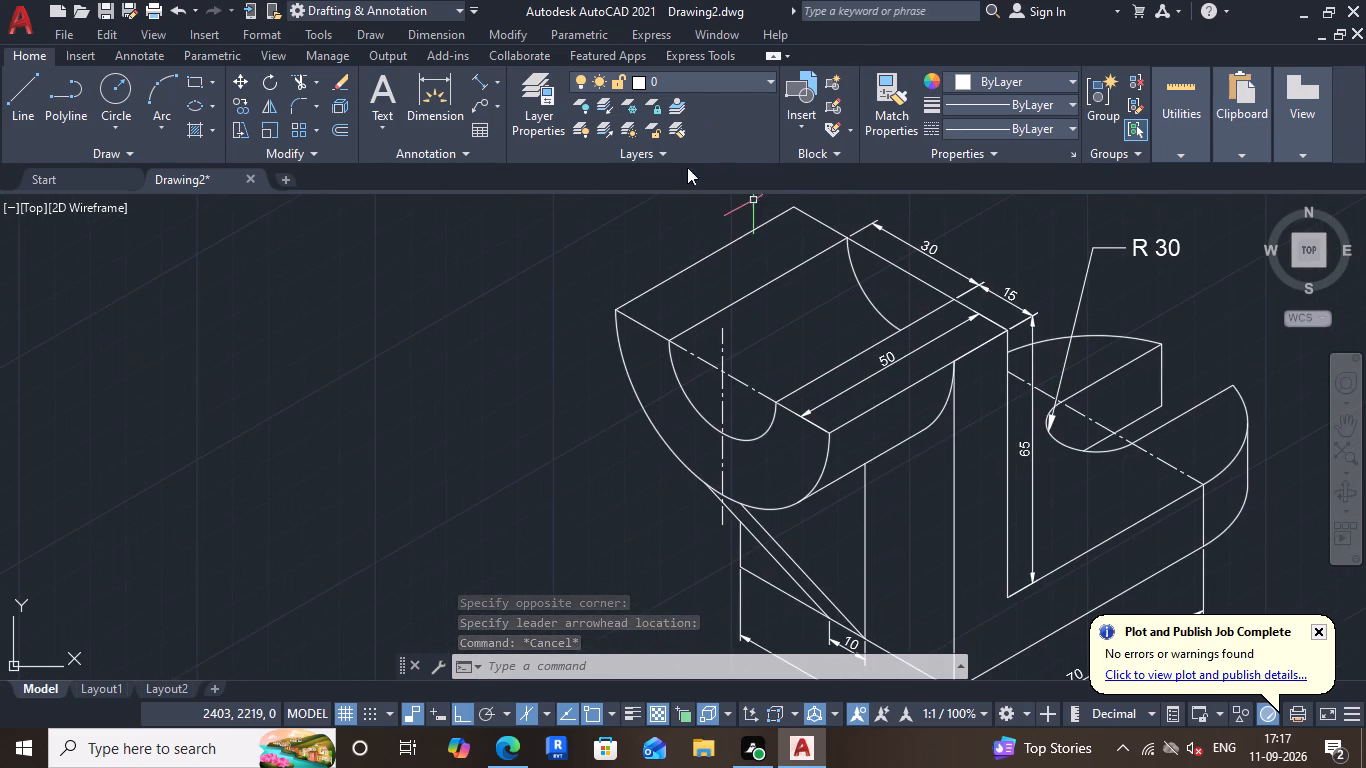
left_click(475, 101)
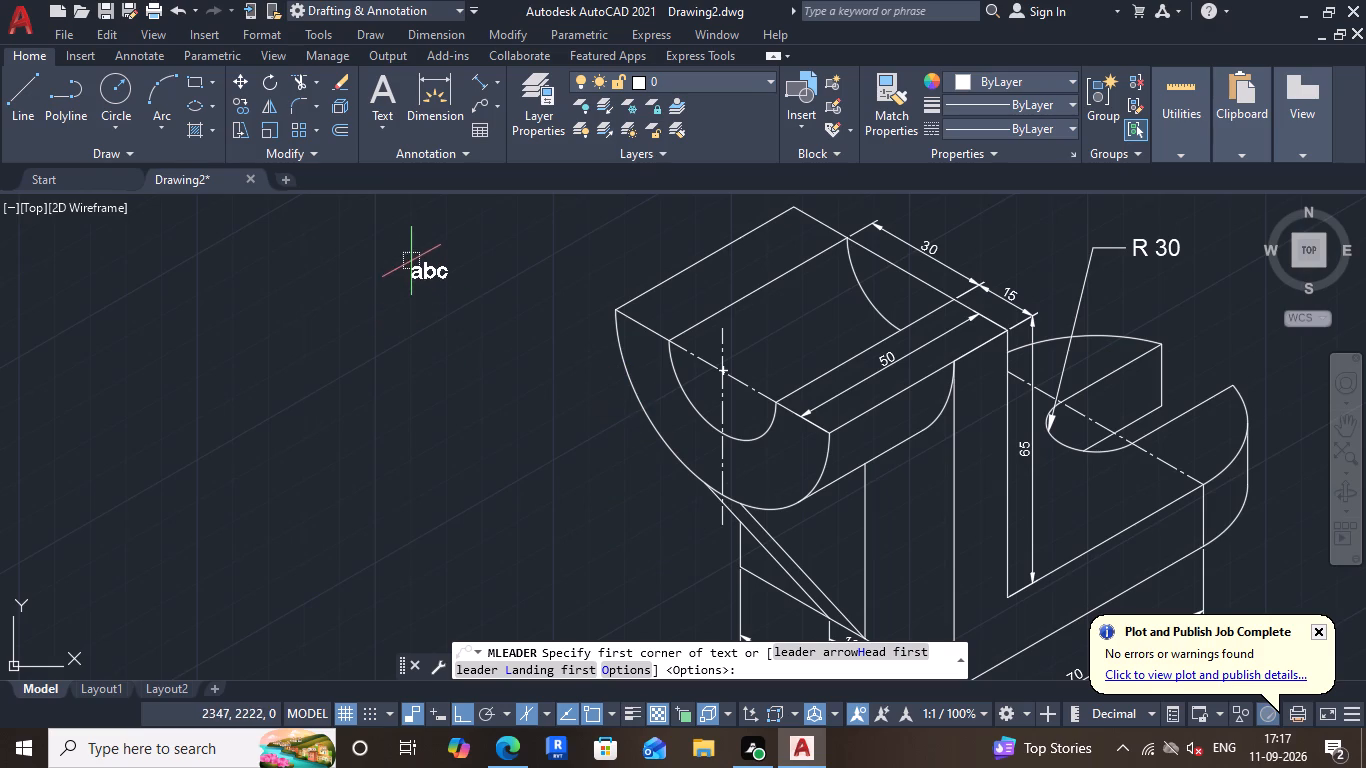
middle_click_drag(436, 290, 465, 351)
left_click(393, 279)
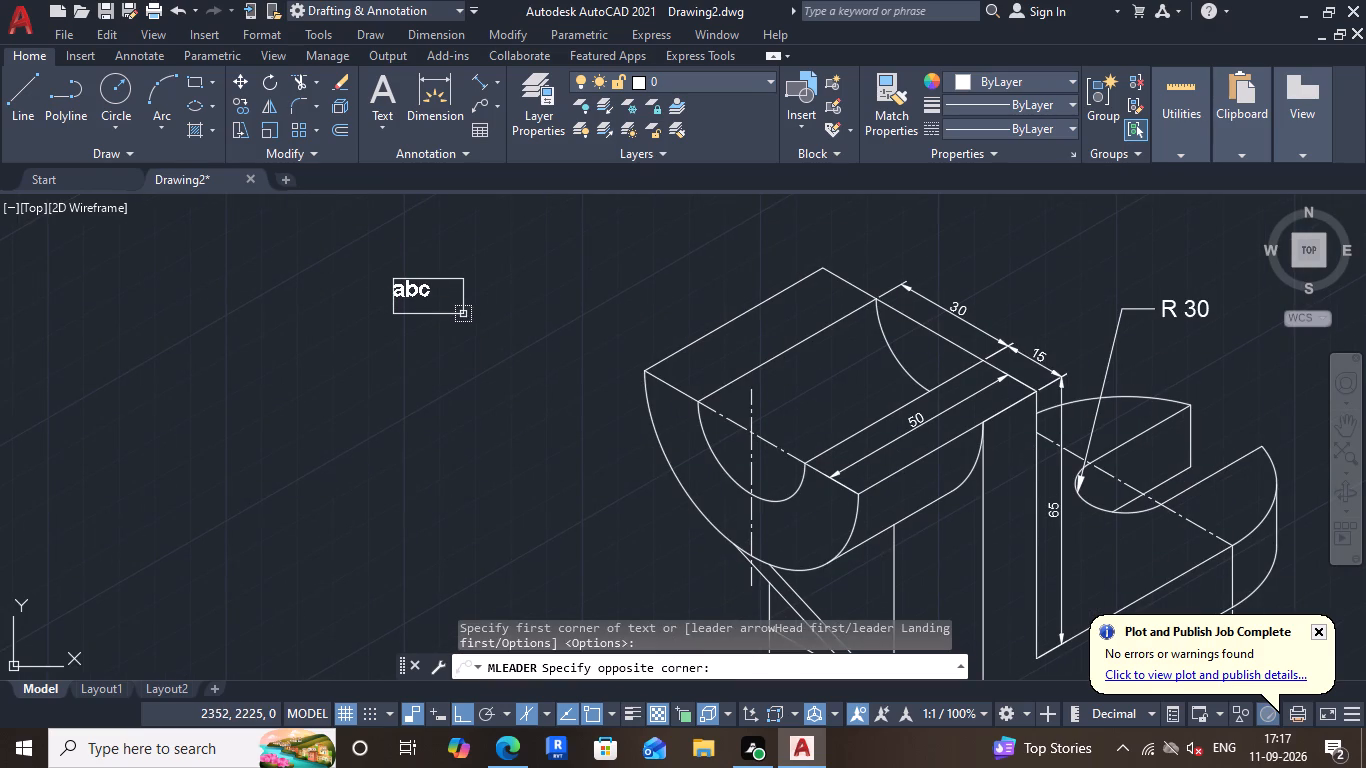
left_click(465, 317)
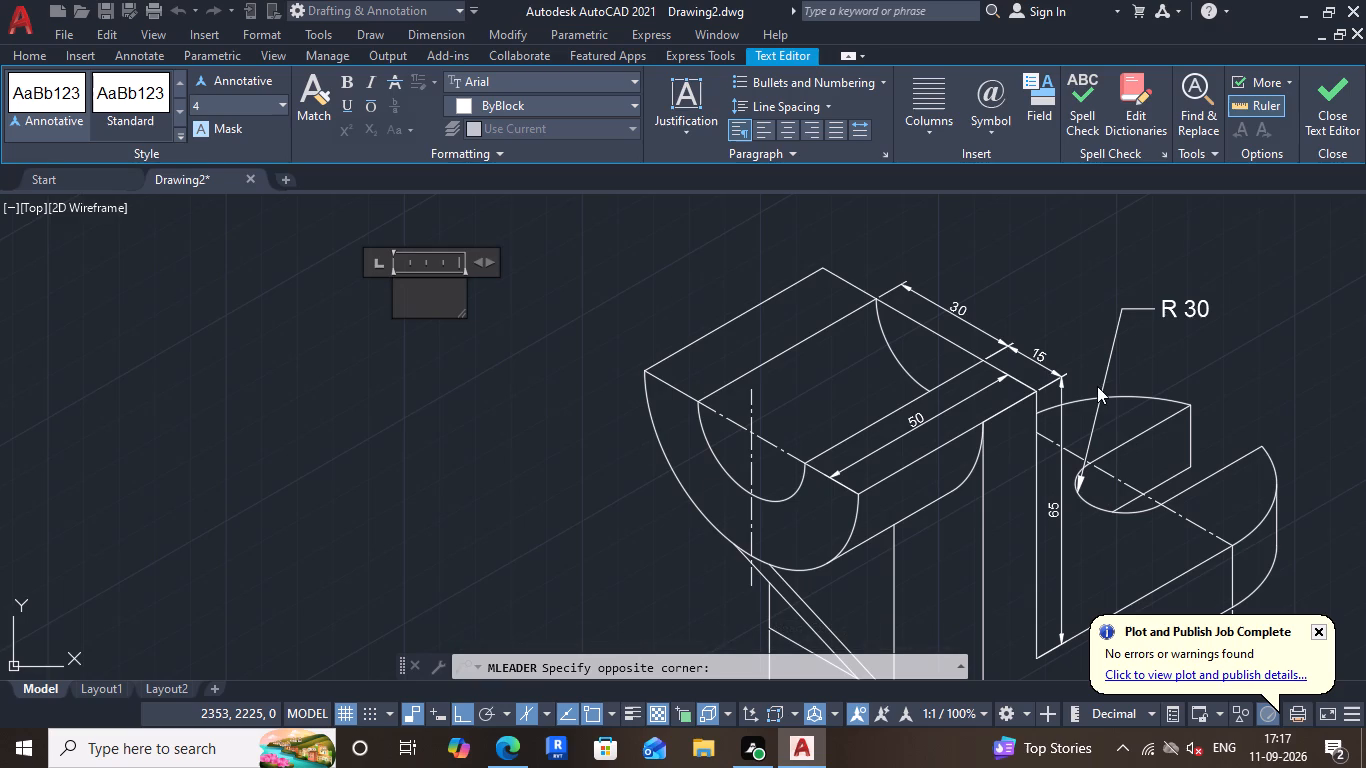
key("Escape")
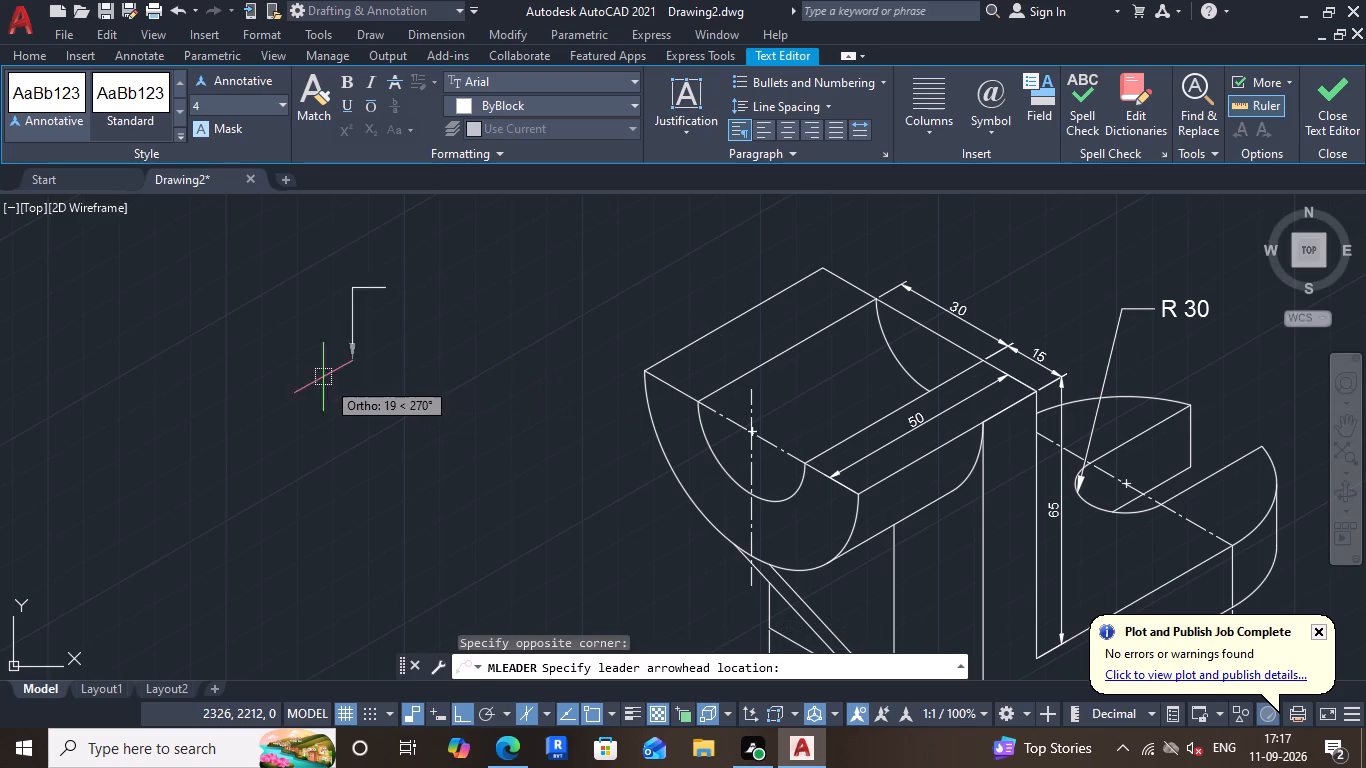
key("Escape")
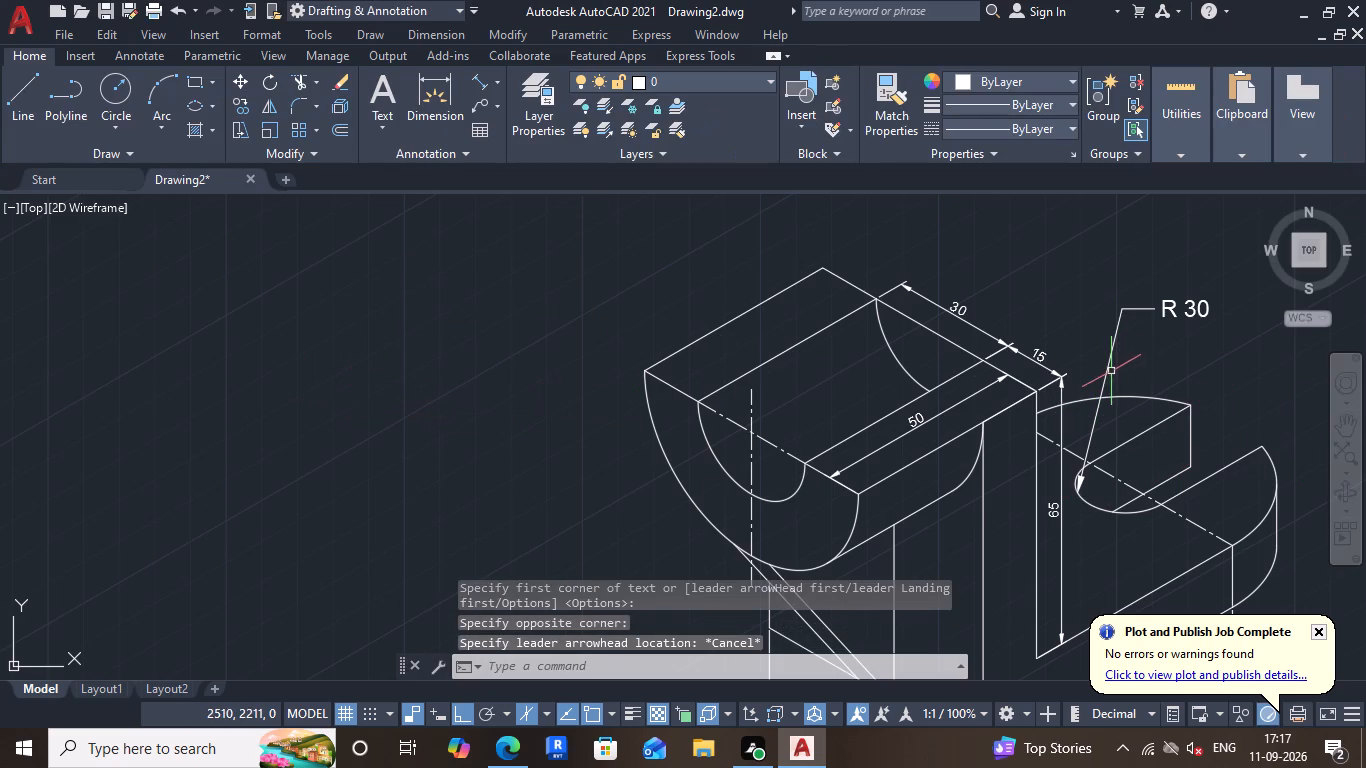
Move the R 30 leader's arrowhead from the slot's rounded end onto the base's outer top arc.
left_click(1108, 373)
left_click(1079, 493)
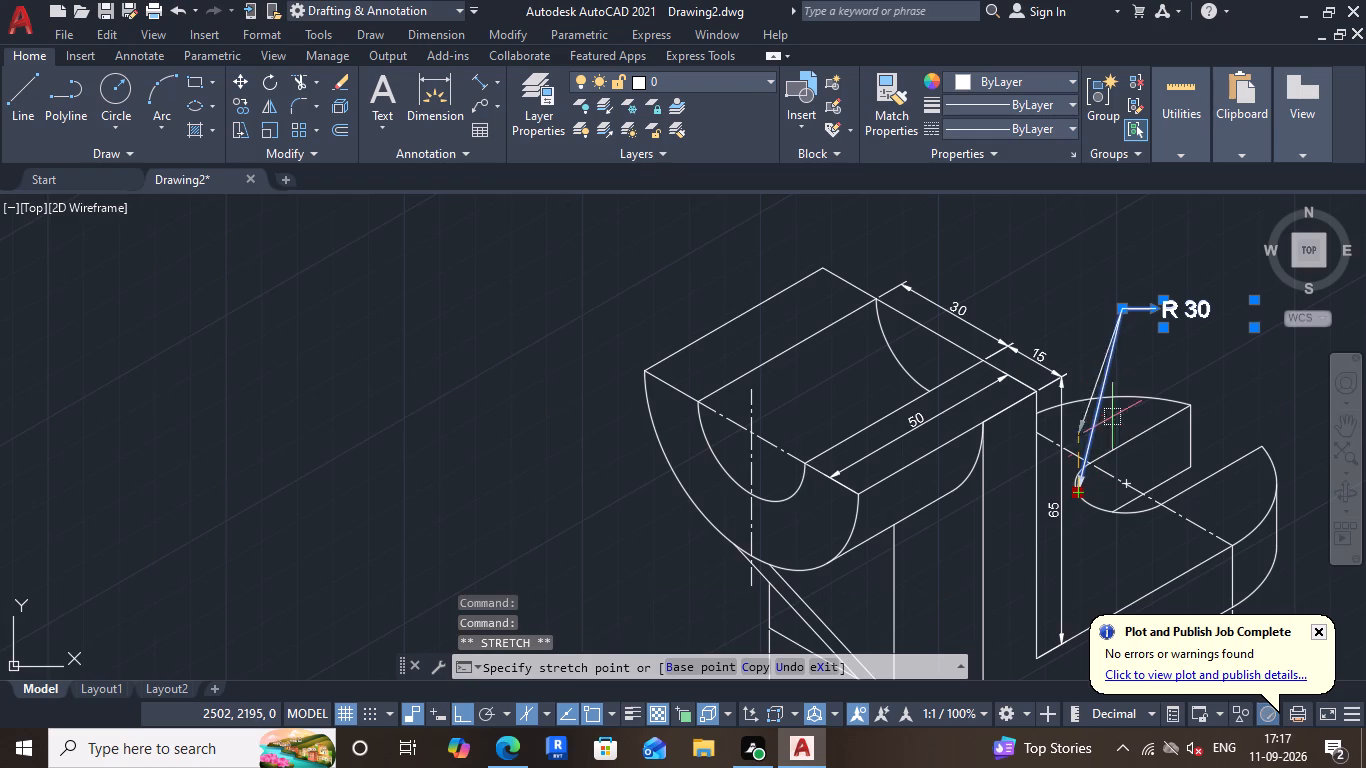
scroll(1145, 390, "up", 3)
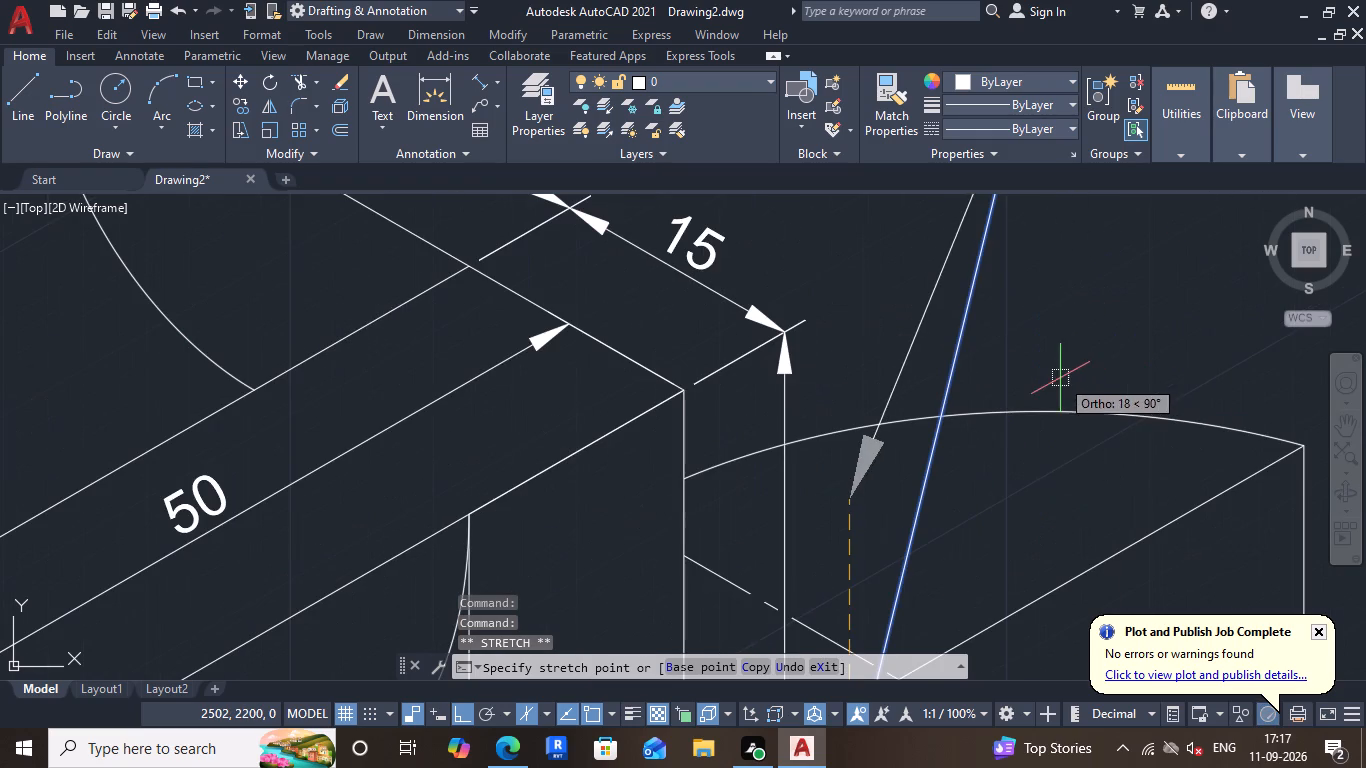
left_click(852, 424)
scroll(915, 385, "down", 4)
scroll(947, 367, "up", 1)
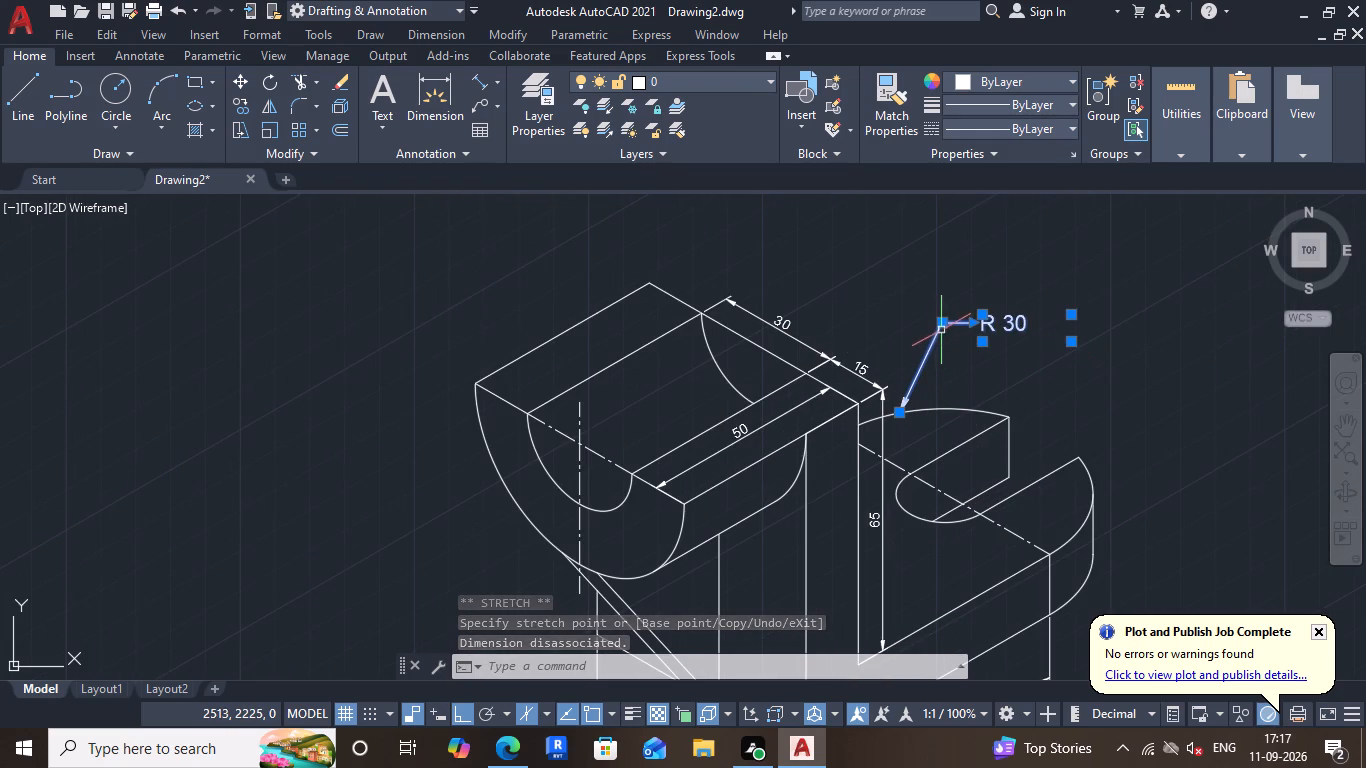
Reposition the R 30 leader, moving its text farther out from the base and its arrowhead along the outer top arc toward the slot opening.
left_click(941, 325)
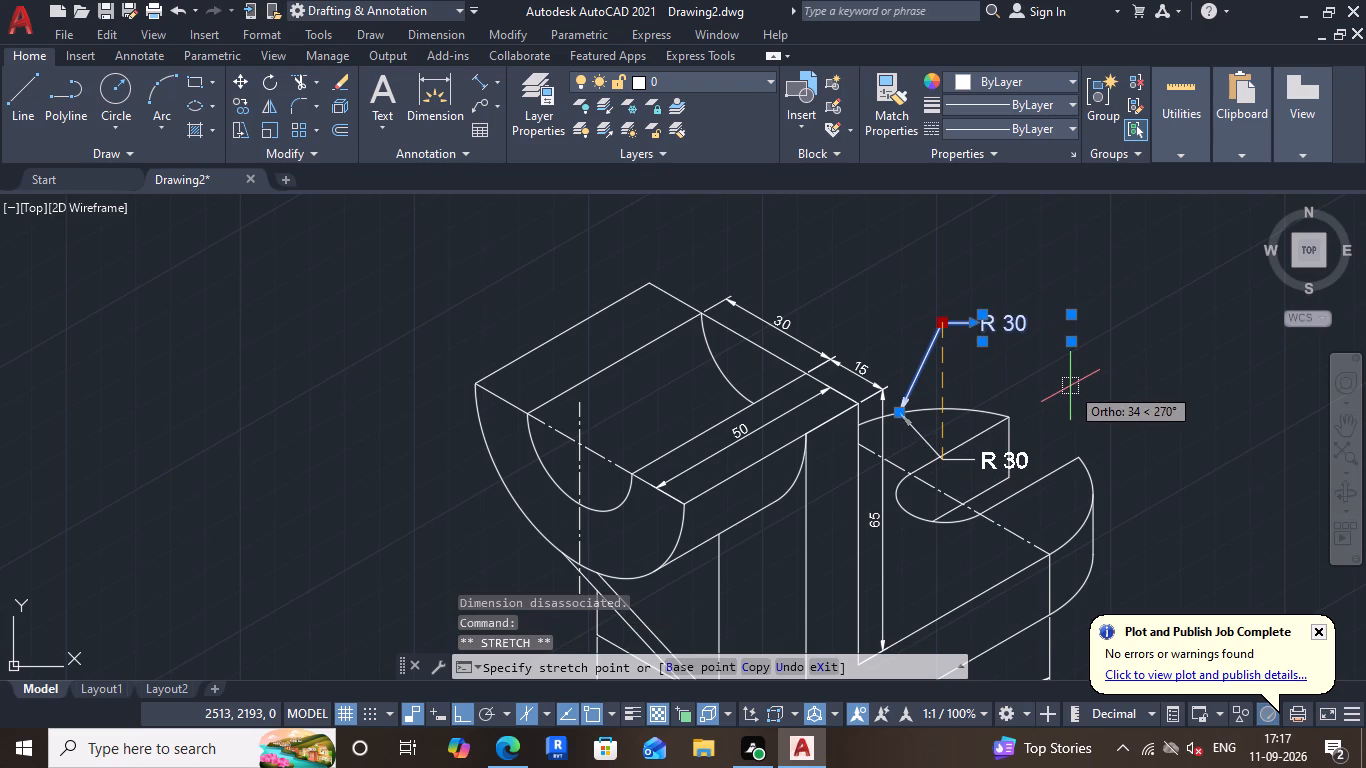
key("F8")
left_click(1057, 357)
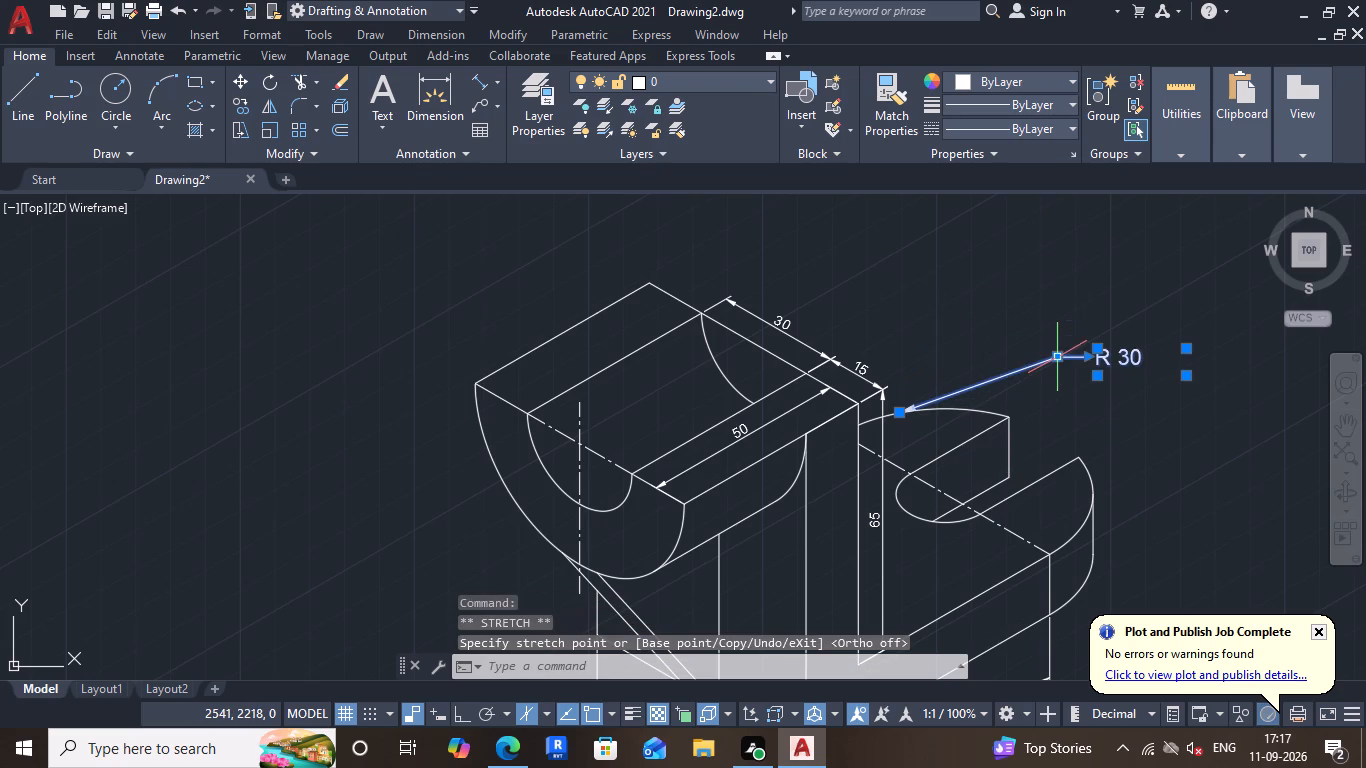
scroll(893, 408, "up", 2)
left_click(899, 422)
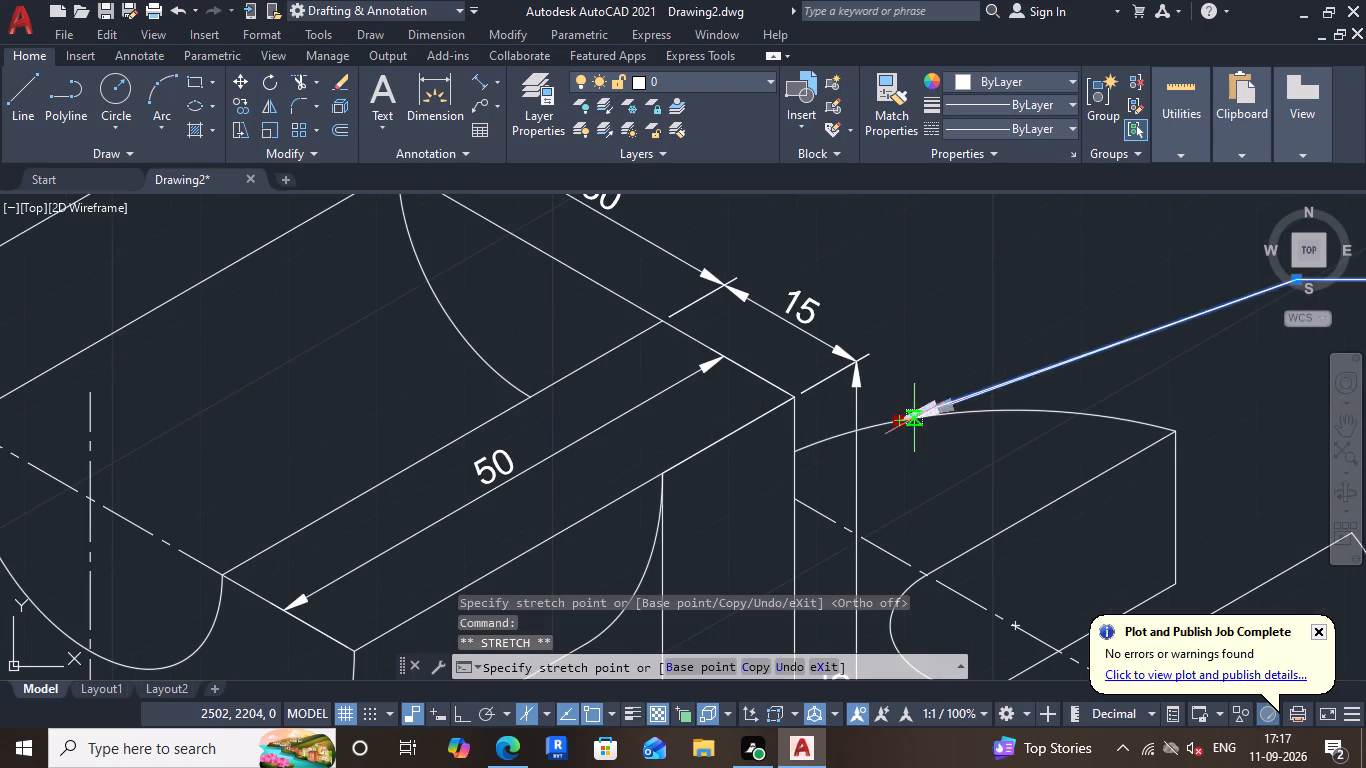
left_click(1119, 415)
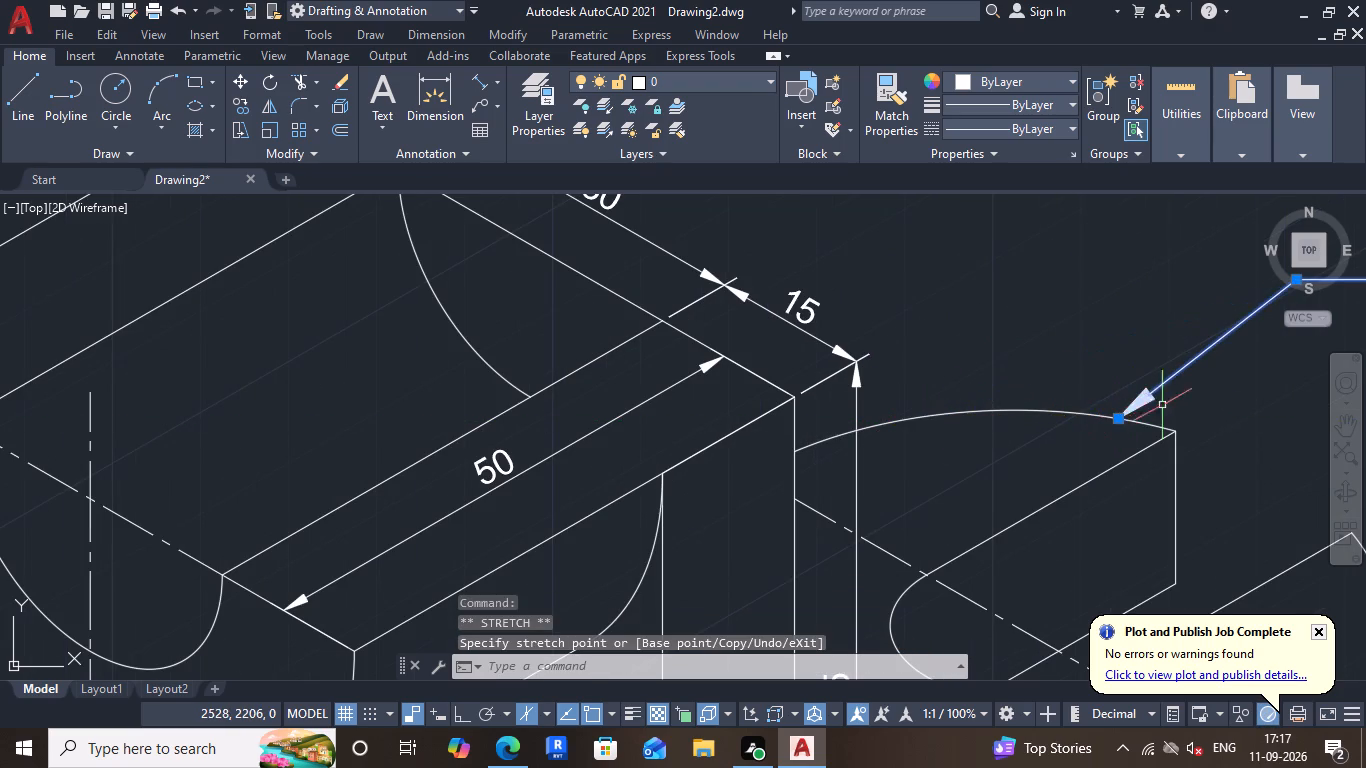
scroll(1162, 405, "down", 2)
key("Escape")
scroll(1249, 404, "up", 1)
scroll(1239, 399, "down", 1)
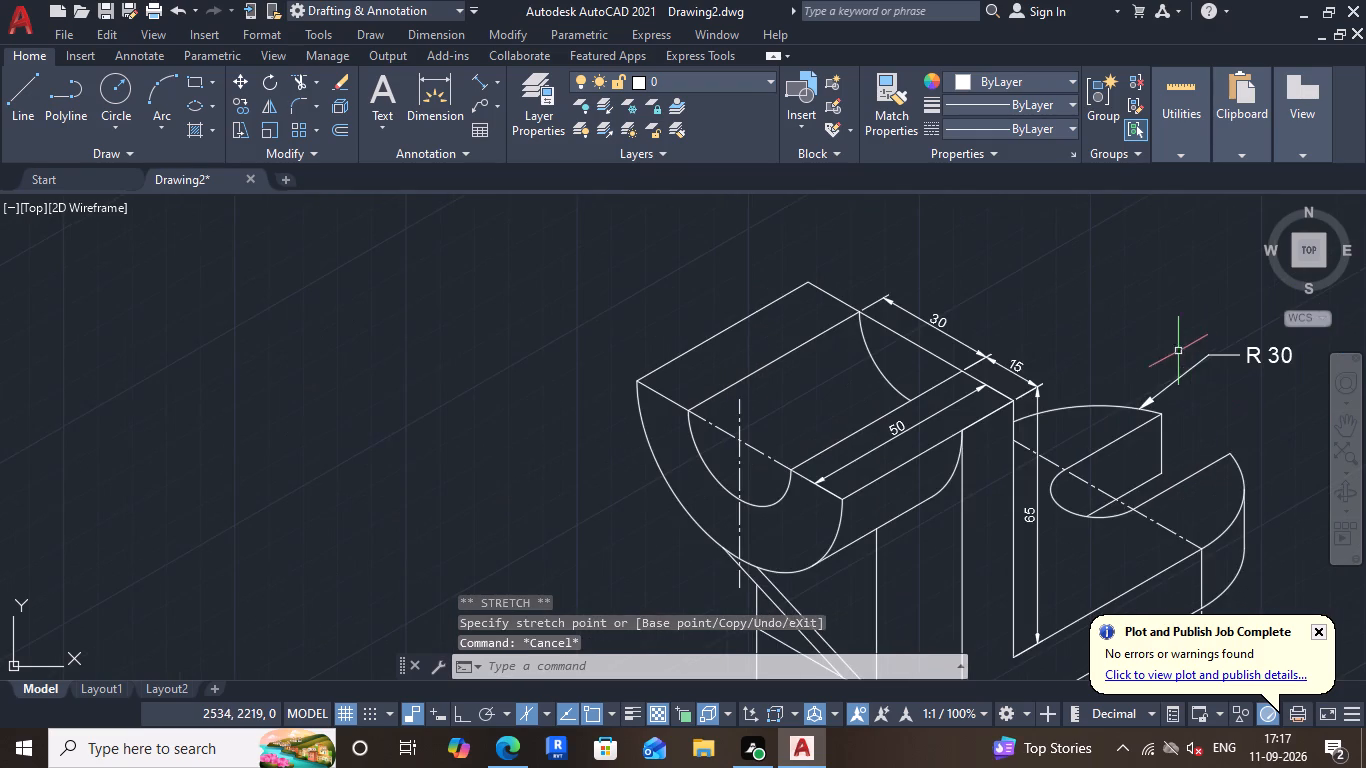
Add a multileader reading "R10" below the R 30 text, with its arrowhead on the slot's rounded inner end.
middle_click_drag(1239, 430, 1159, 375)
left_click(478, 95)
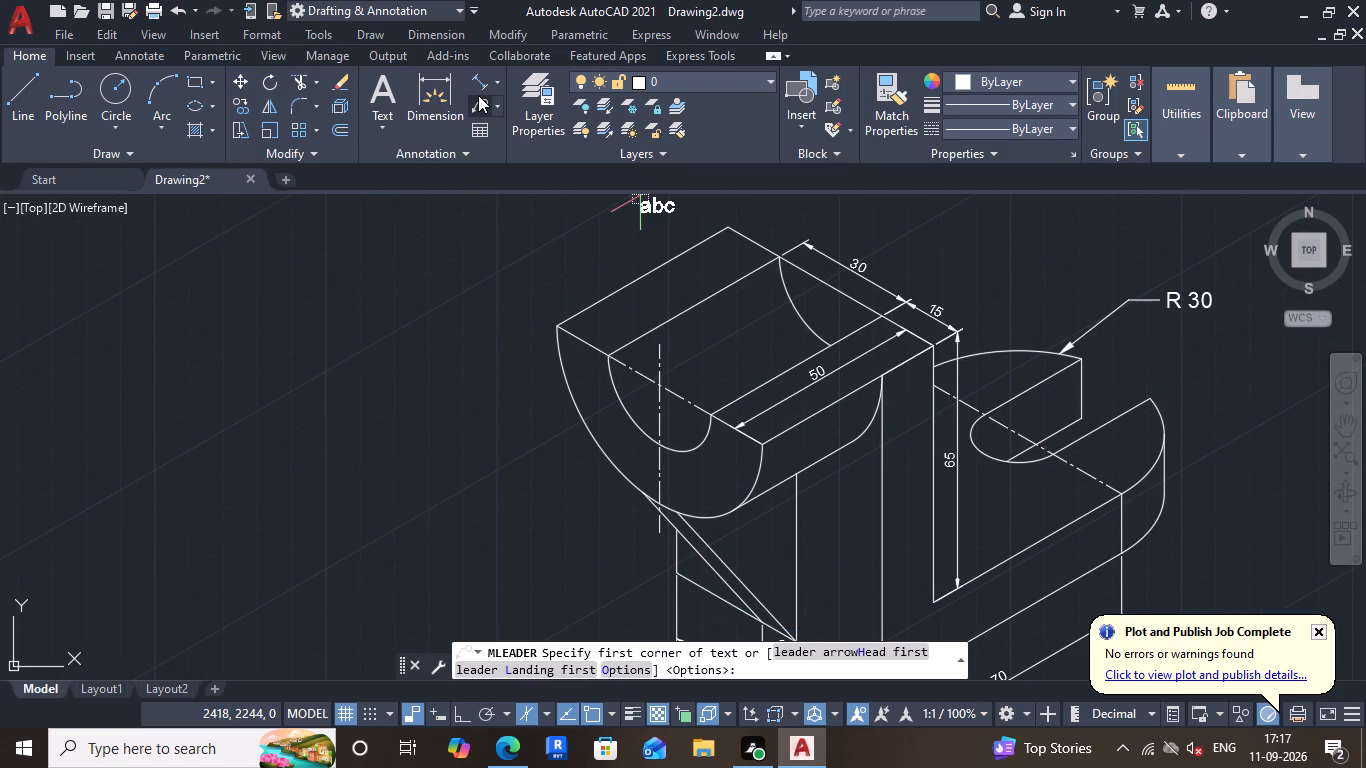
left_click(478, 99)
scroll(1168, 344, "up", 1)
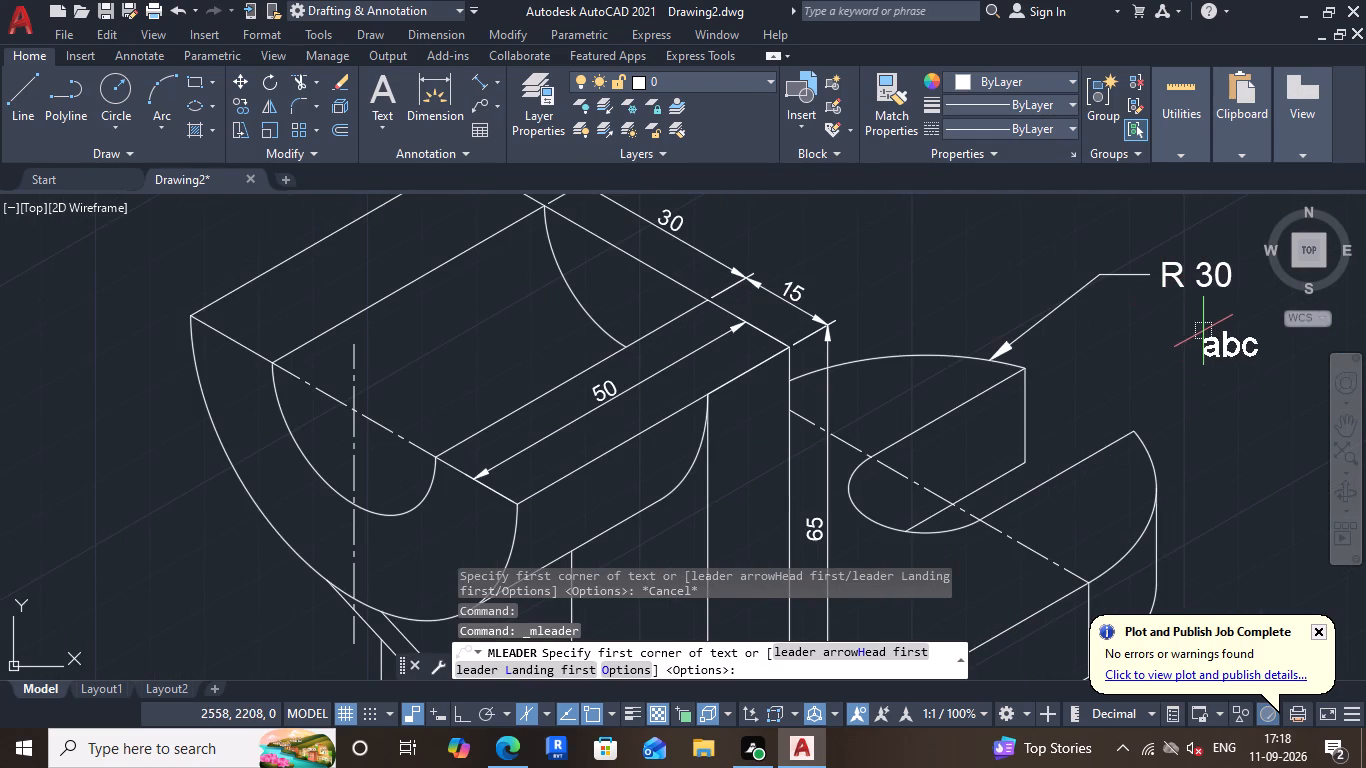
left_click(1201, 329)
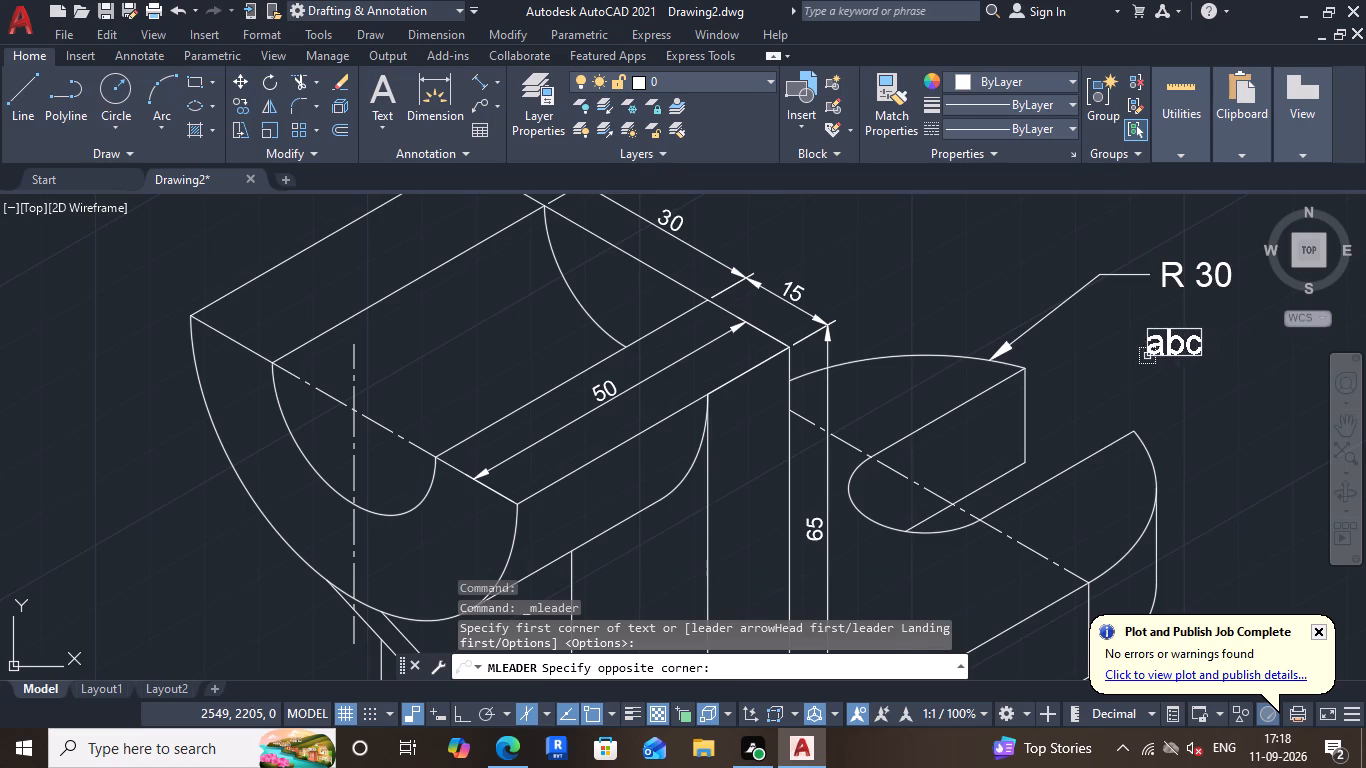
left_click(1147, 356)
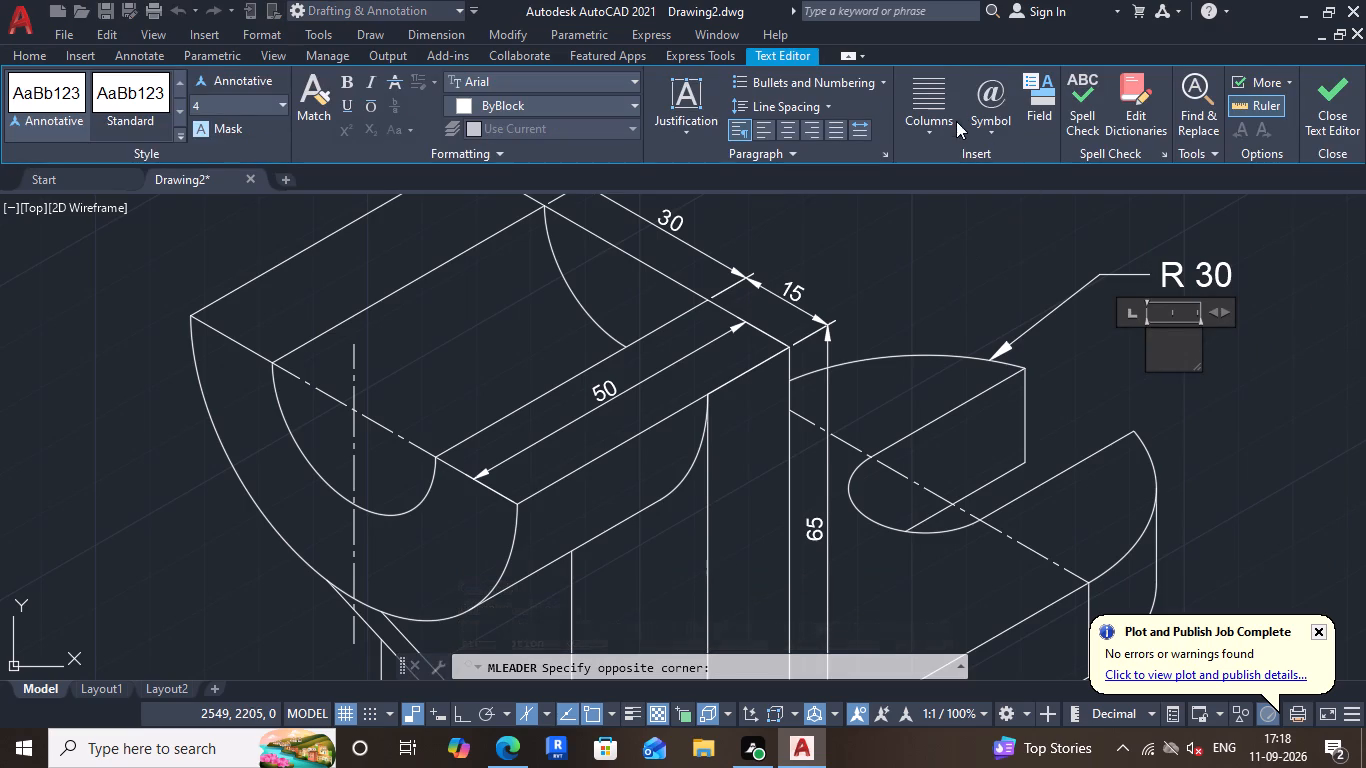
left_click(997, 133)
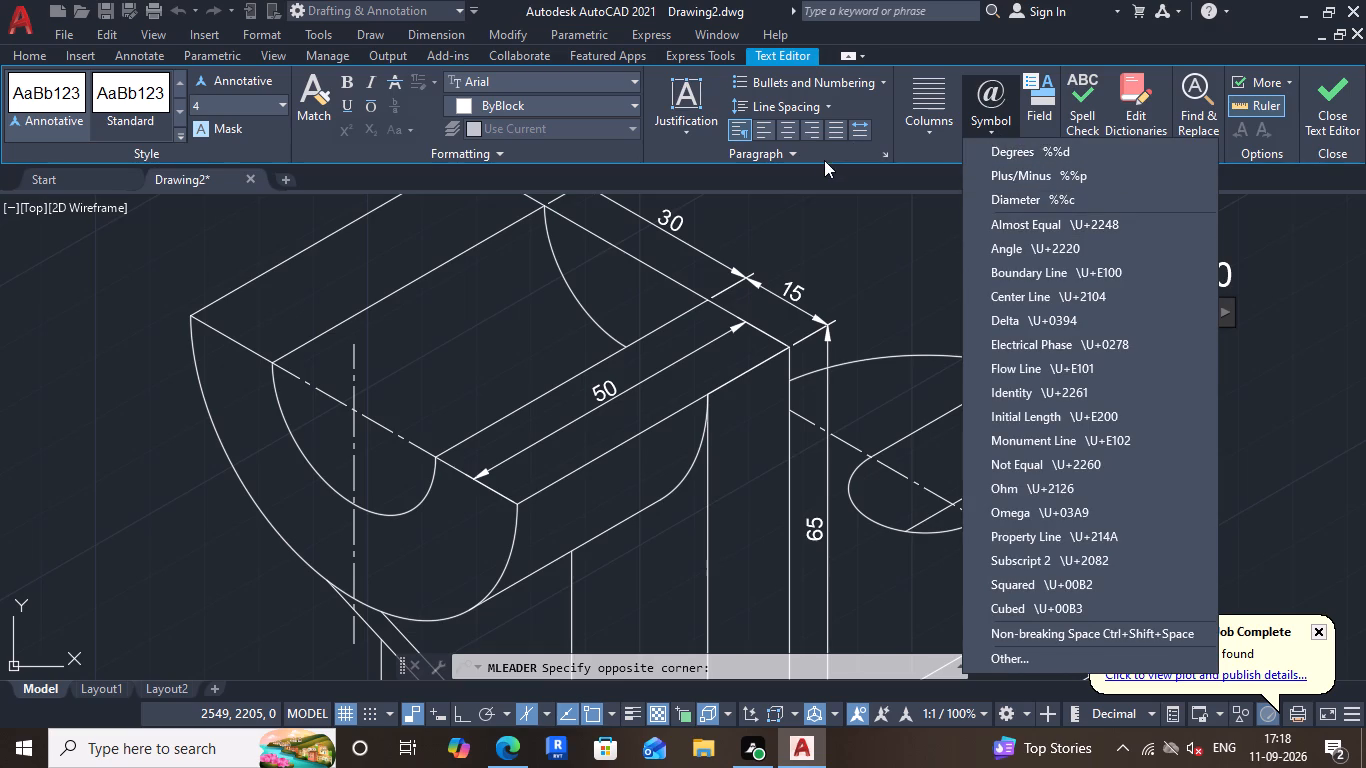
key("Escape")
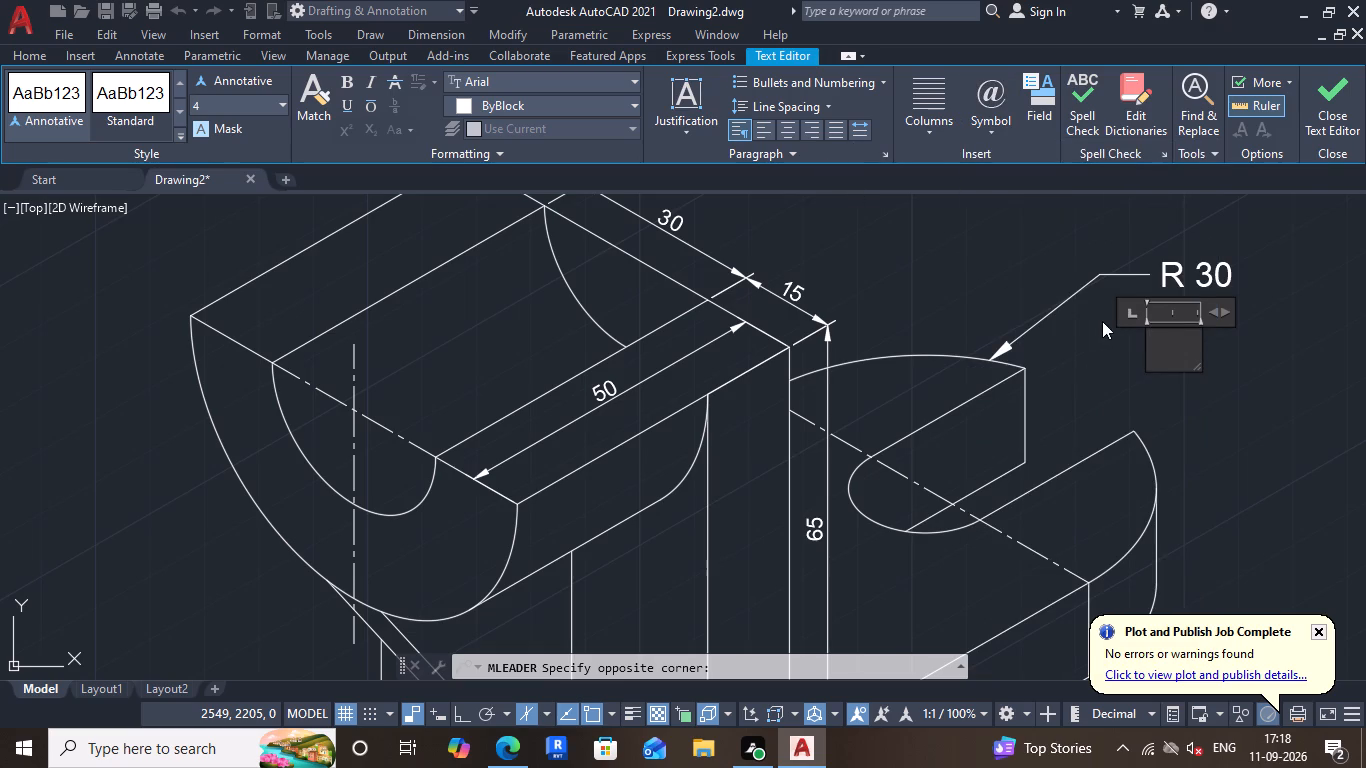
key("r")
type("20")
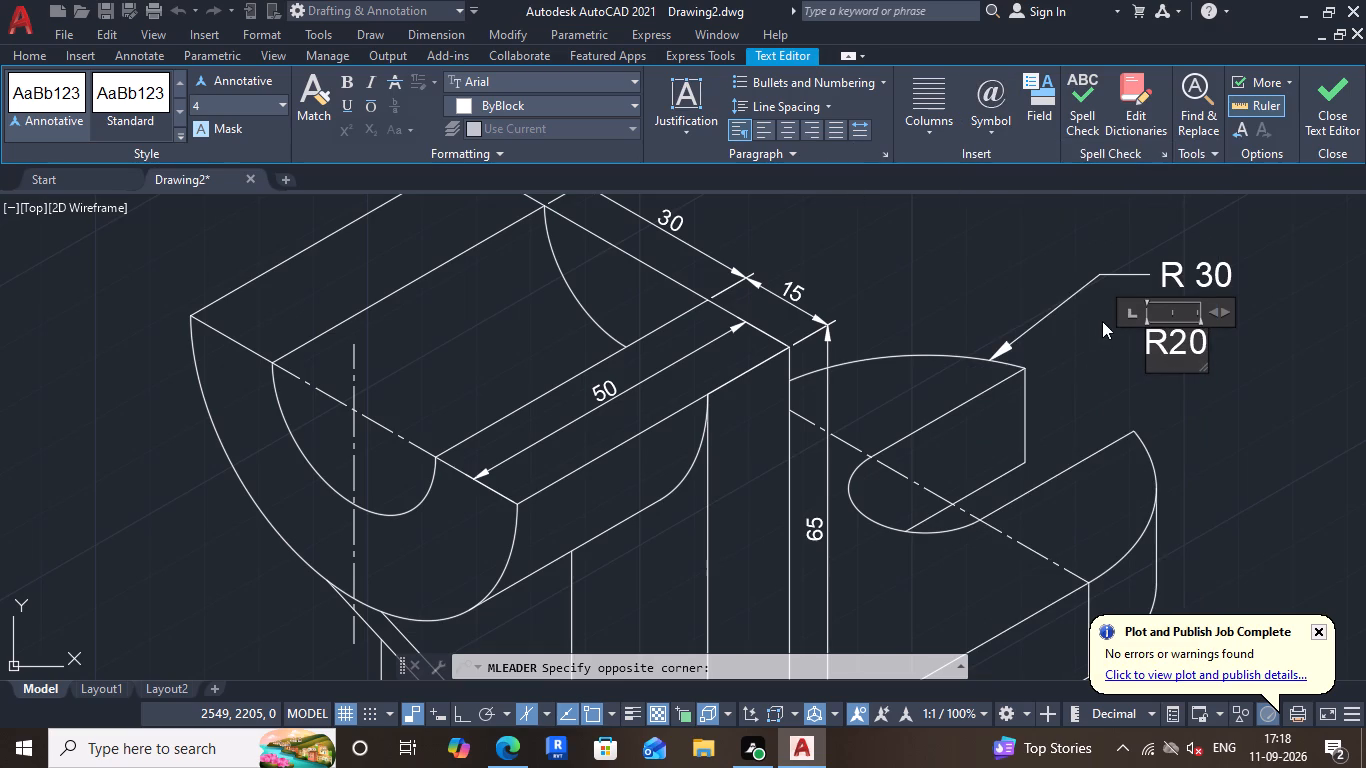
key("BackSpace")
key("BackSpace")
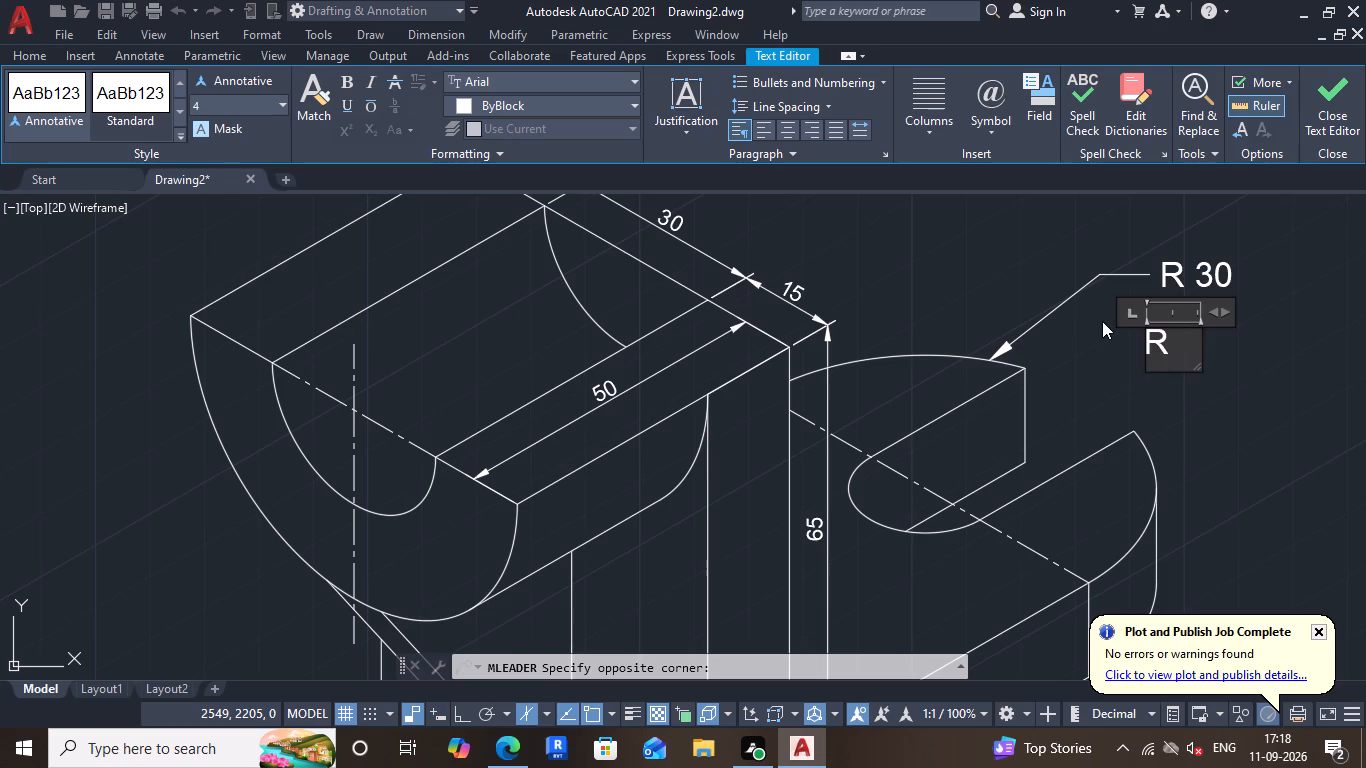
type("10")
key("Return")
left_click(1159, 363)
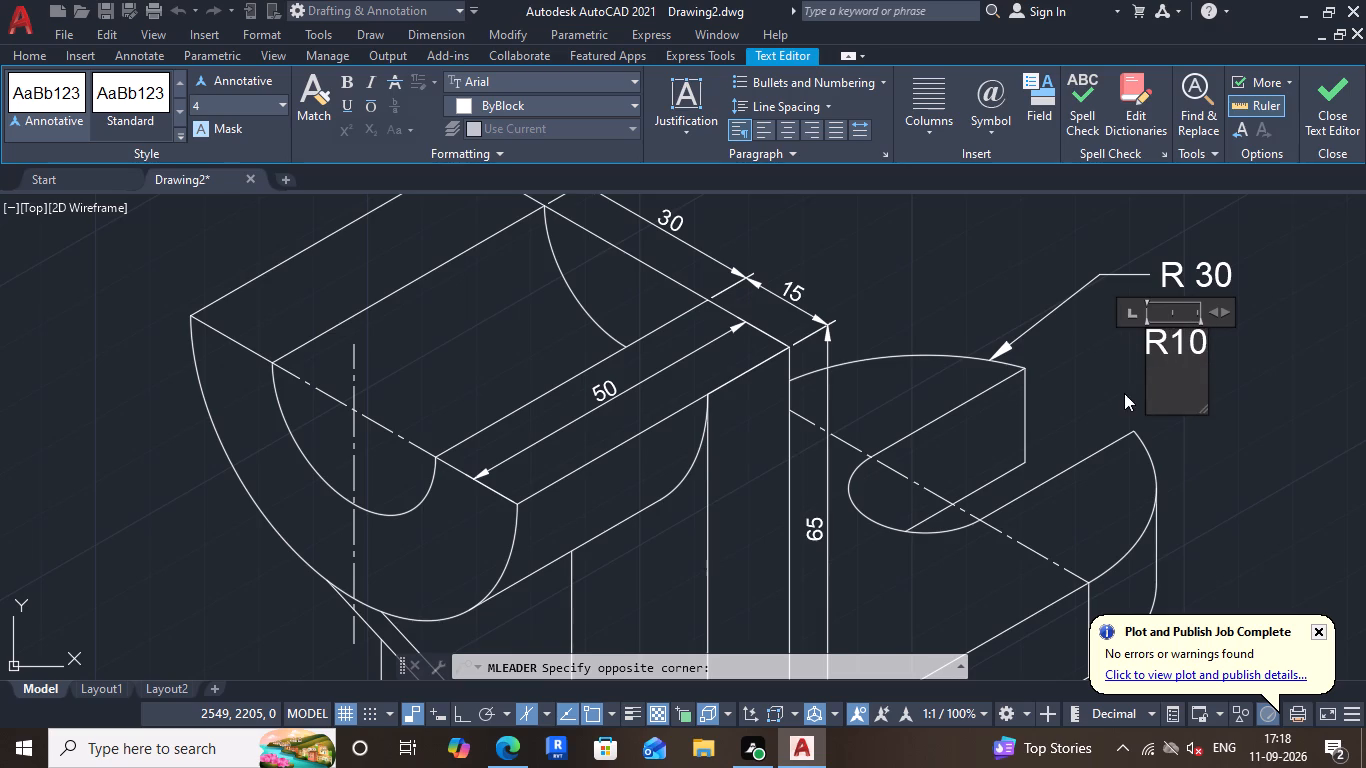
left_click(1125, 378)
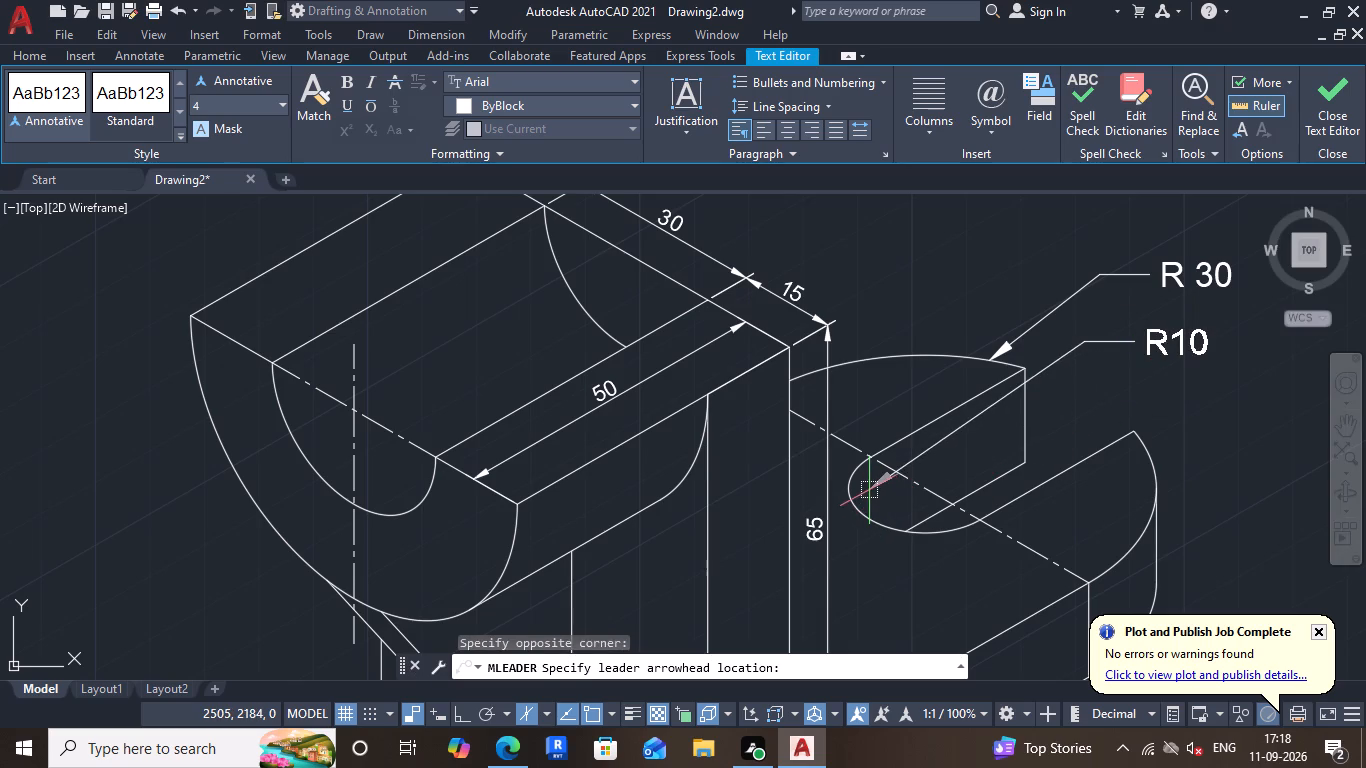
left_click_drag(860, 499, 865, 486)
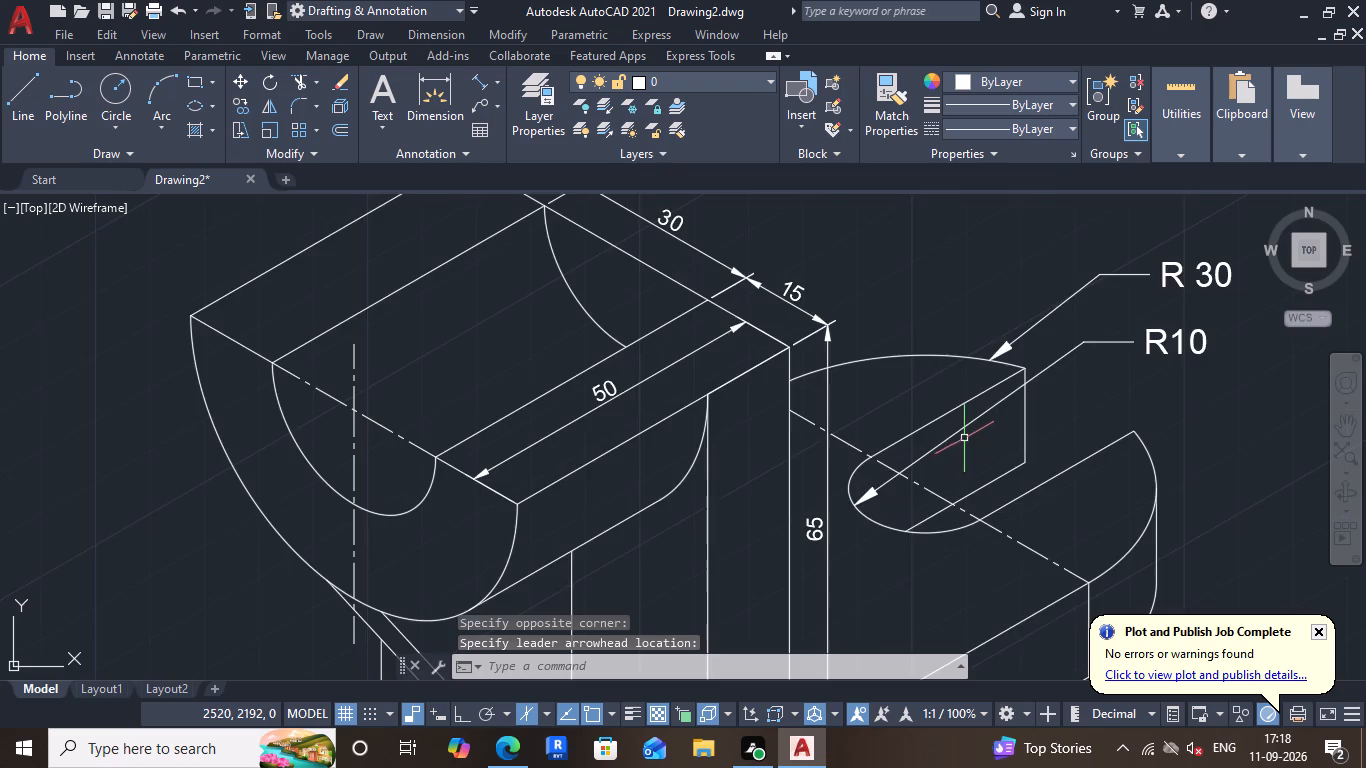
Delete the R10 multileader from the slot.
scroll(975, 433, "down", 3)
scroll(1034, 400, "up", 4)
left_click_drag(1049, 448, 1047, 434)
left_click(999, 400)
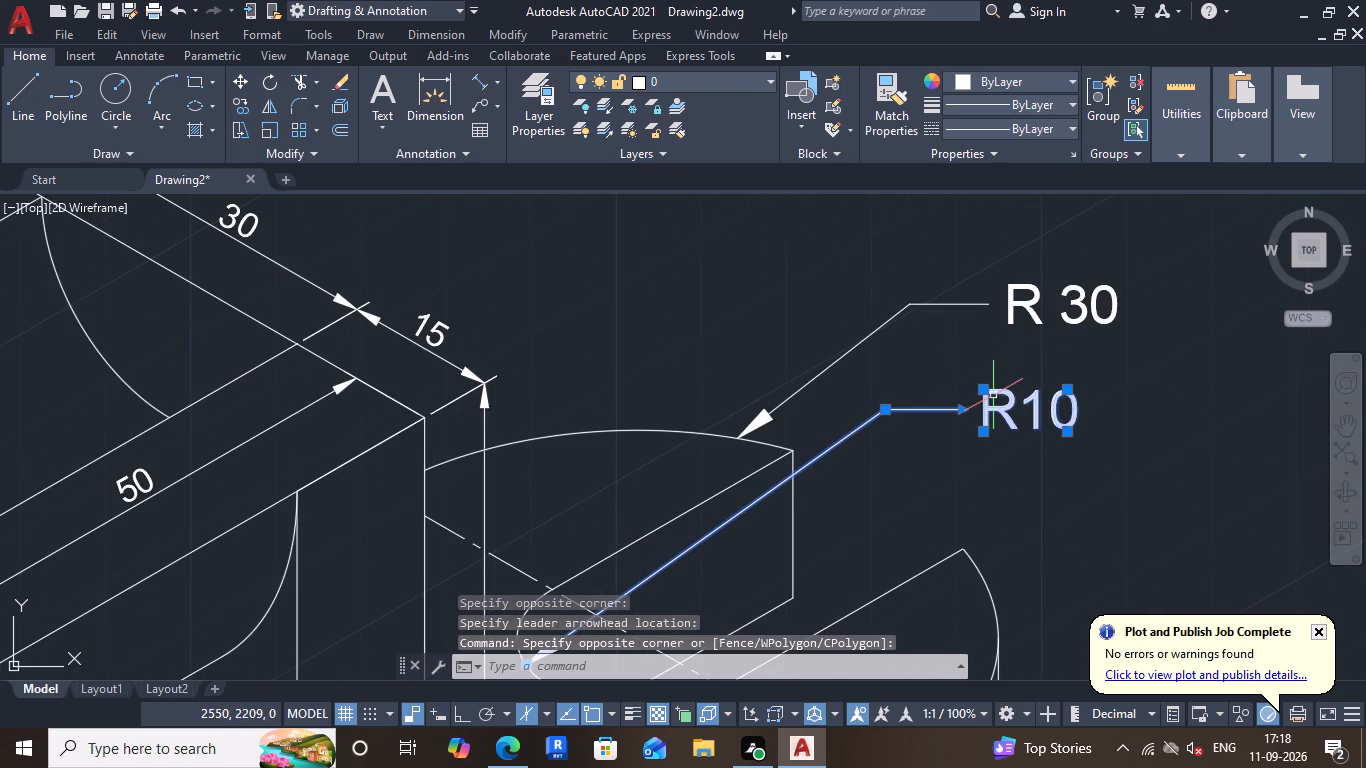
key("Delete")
Add an aligned dimension across the slot's open end between its two top corners, placing its line outside the base.
scroll(784, 354, "down", 2)
left_click(481, 76)
scroll(815, 449, "up", 3)
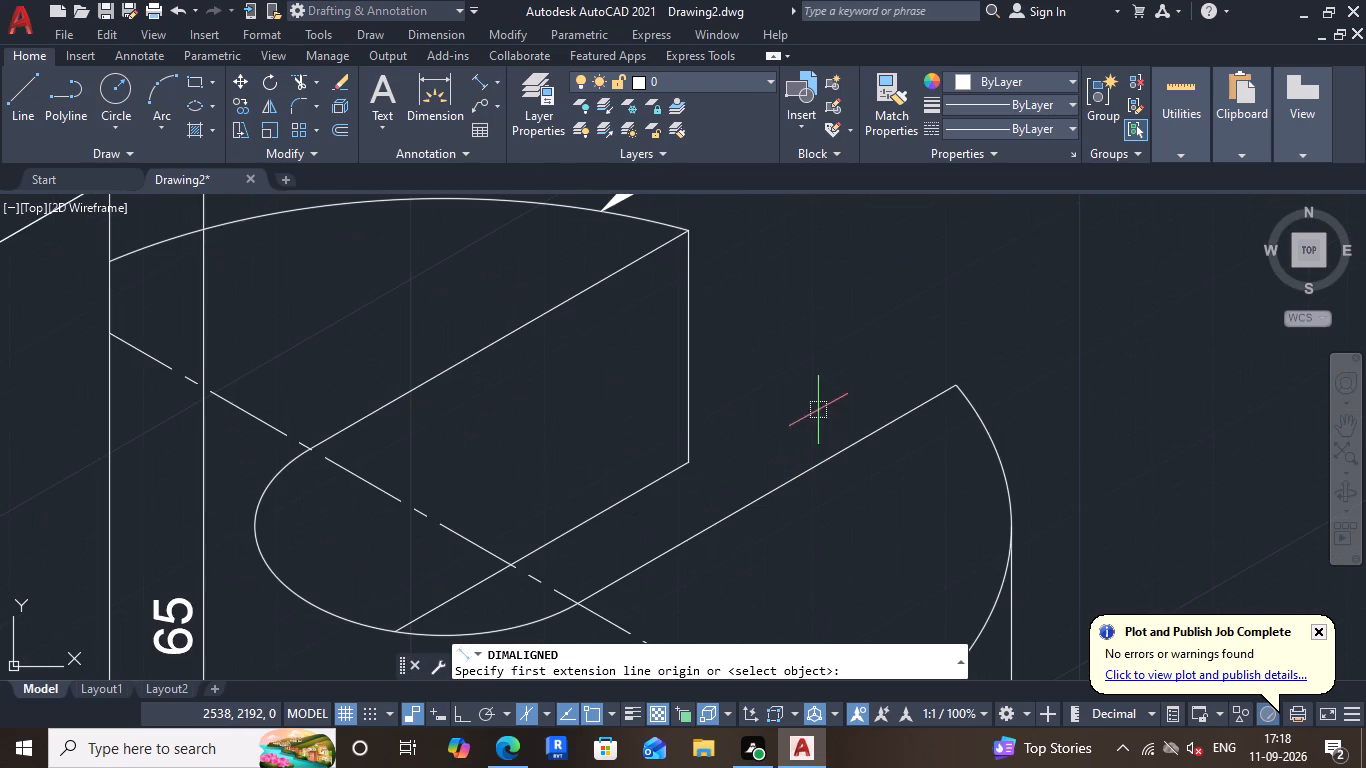
left_click(953, 386)
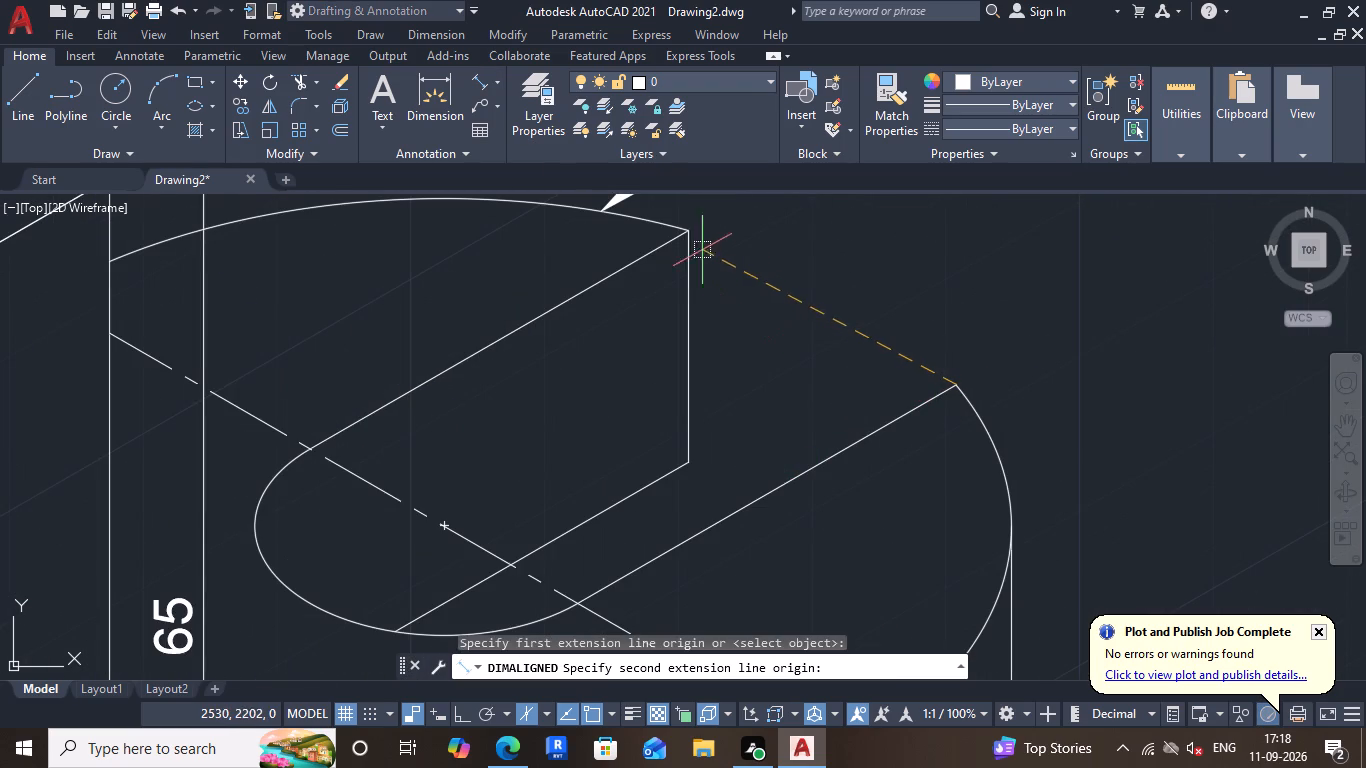
left_click(685, 230)
scroll(888, 250, "down", 2)
middle_click_drag(890, 251, 887, 273)
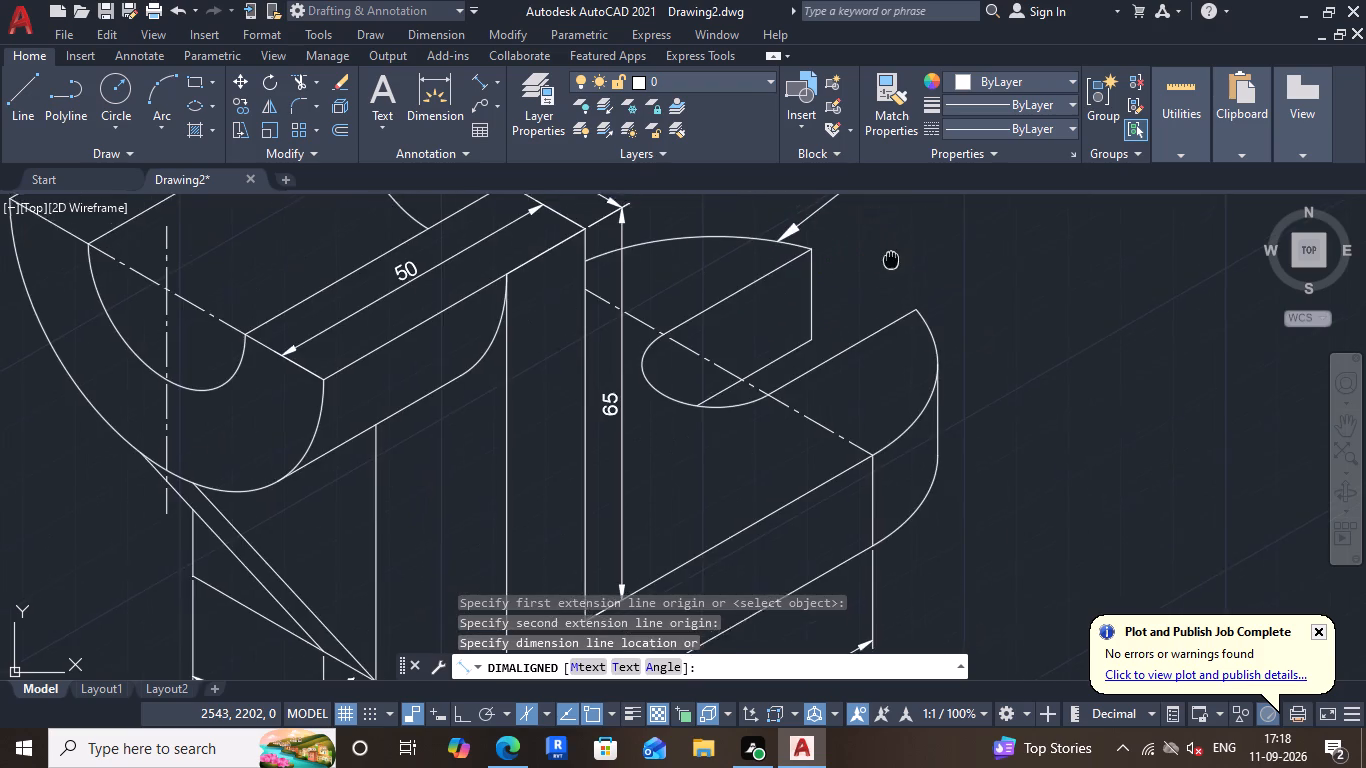
middle_click_drag(887, 273, 768, 463)
left_click(841, 469)
key("Escape")
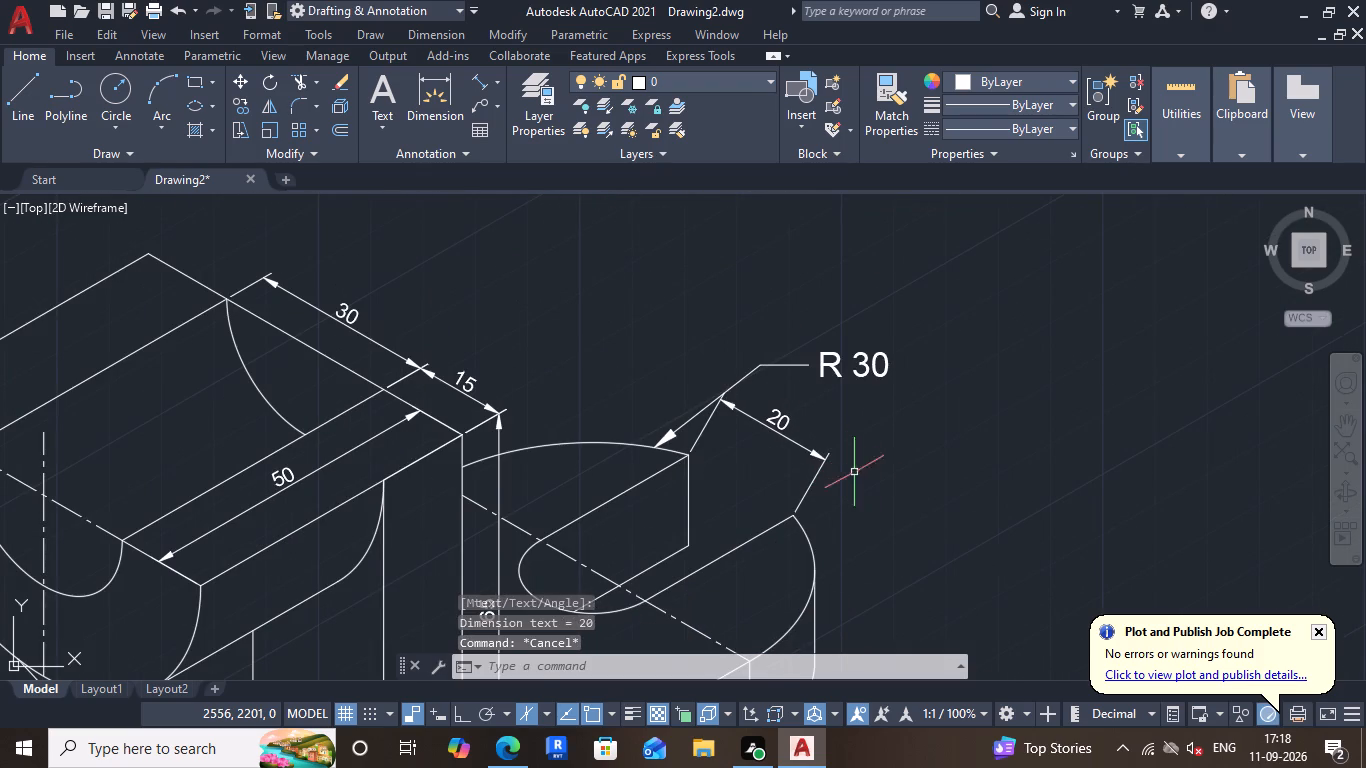
Oblique the slot-width dimension so its extension lines follow the slot's straight edges.
scroll(861, 502, "up", 1)
left_click_drag(857, 500, 848, 489)
left_click(718, 400)
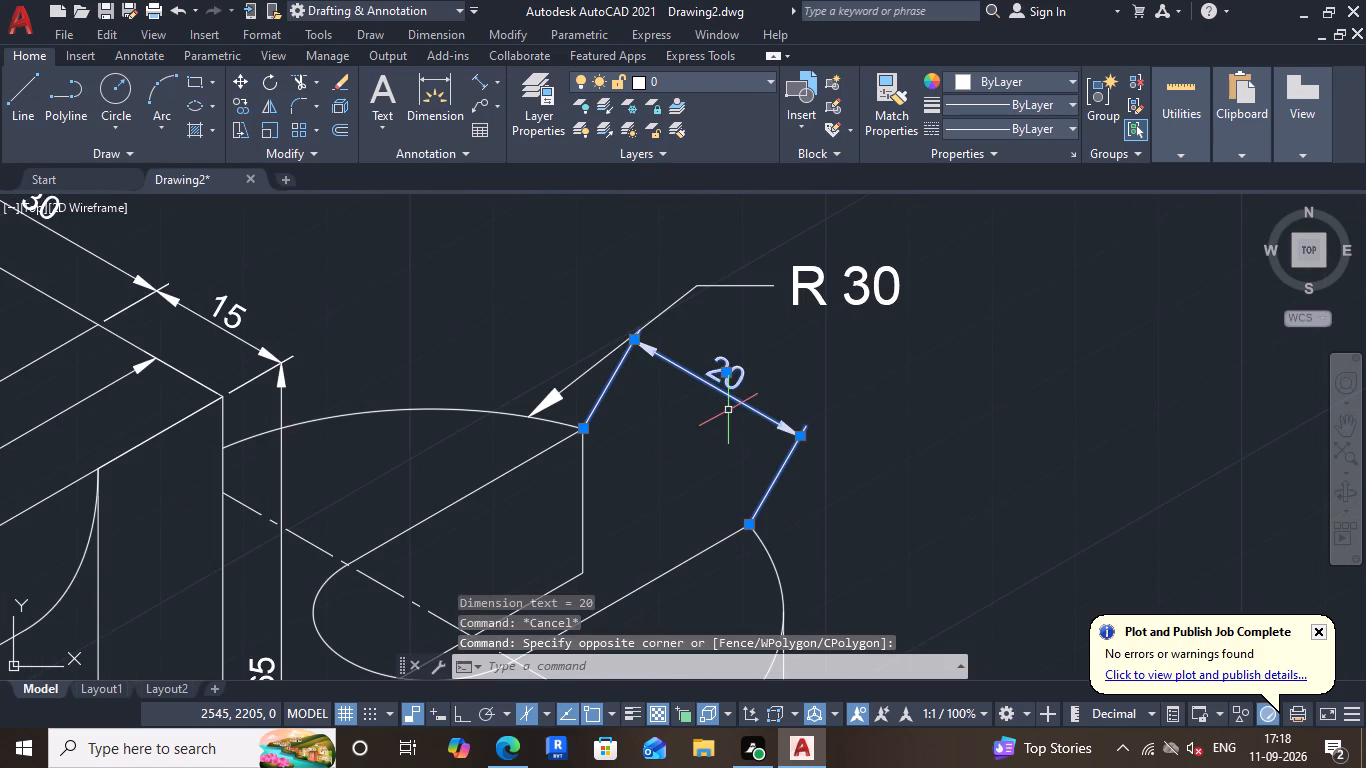
type("DIME")
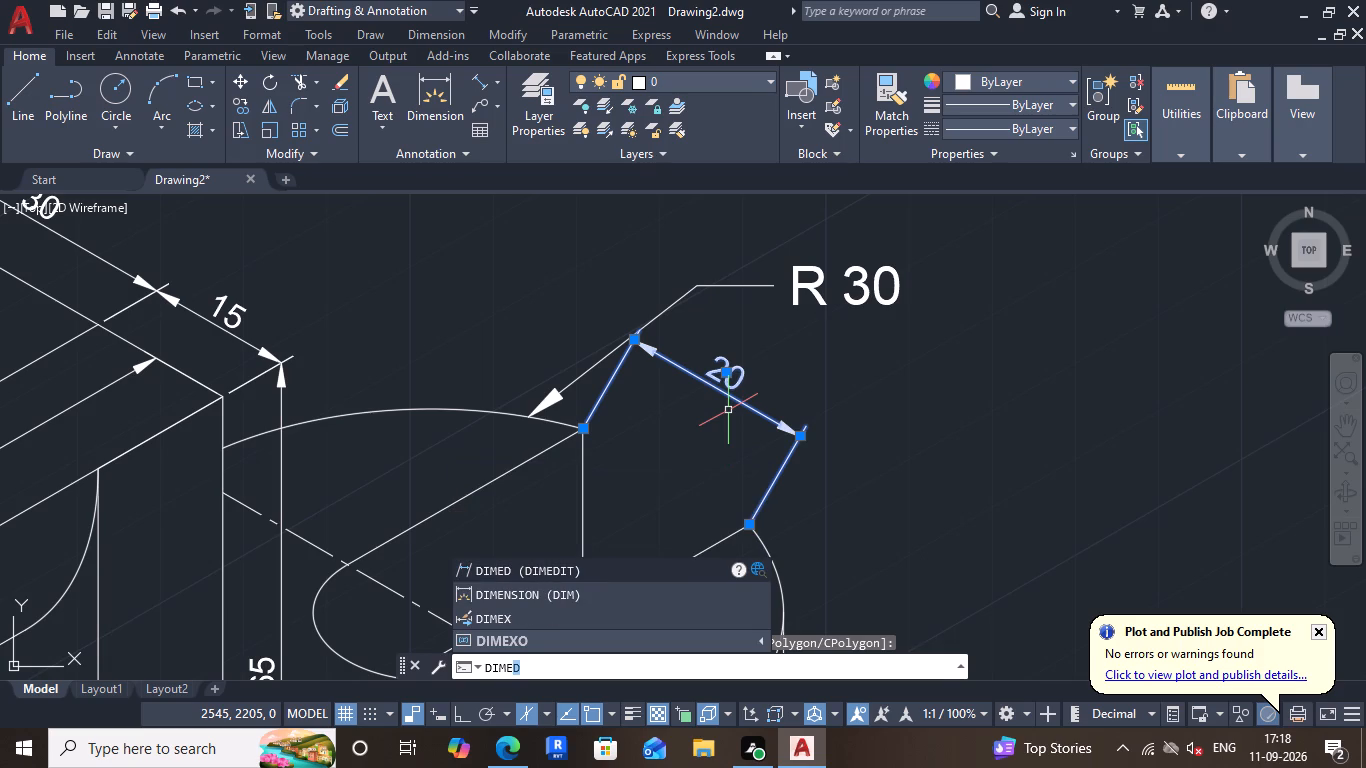
key("Return")
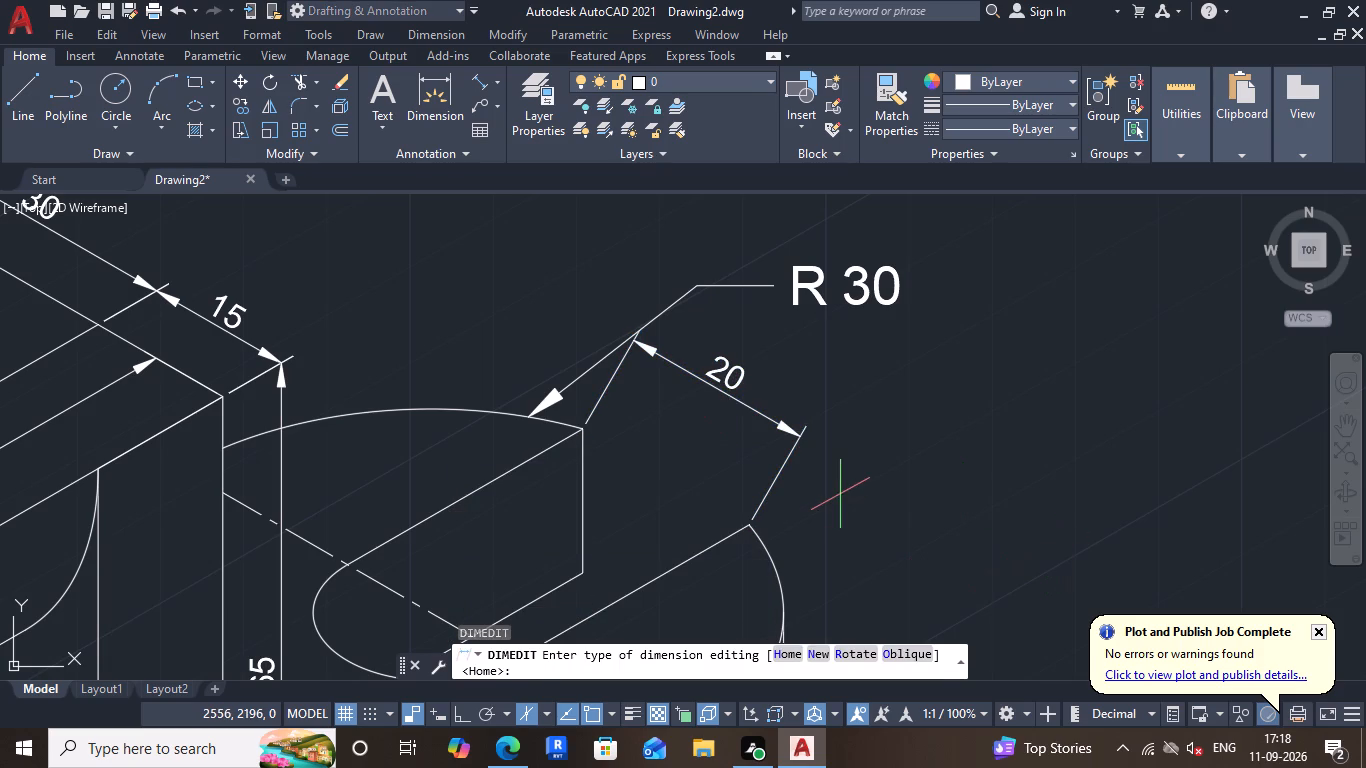
left_click(909, 653)
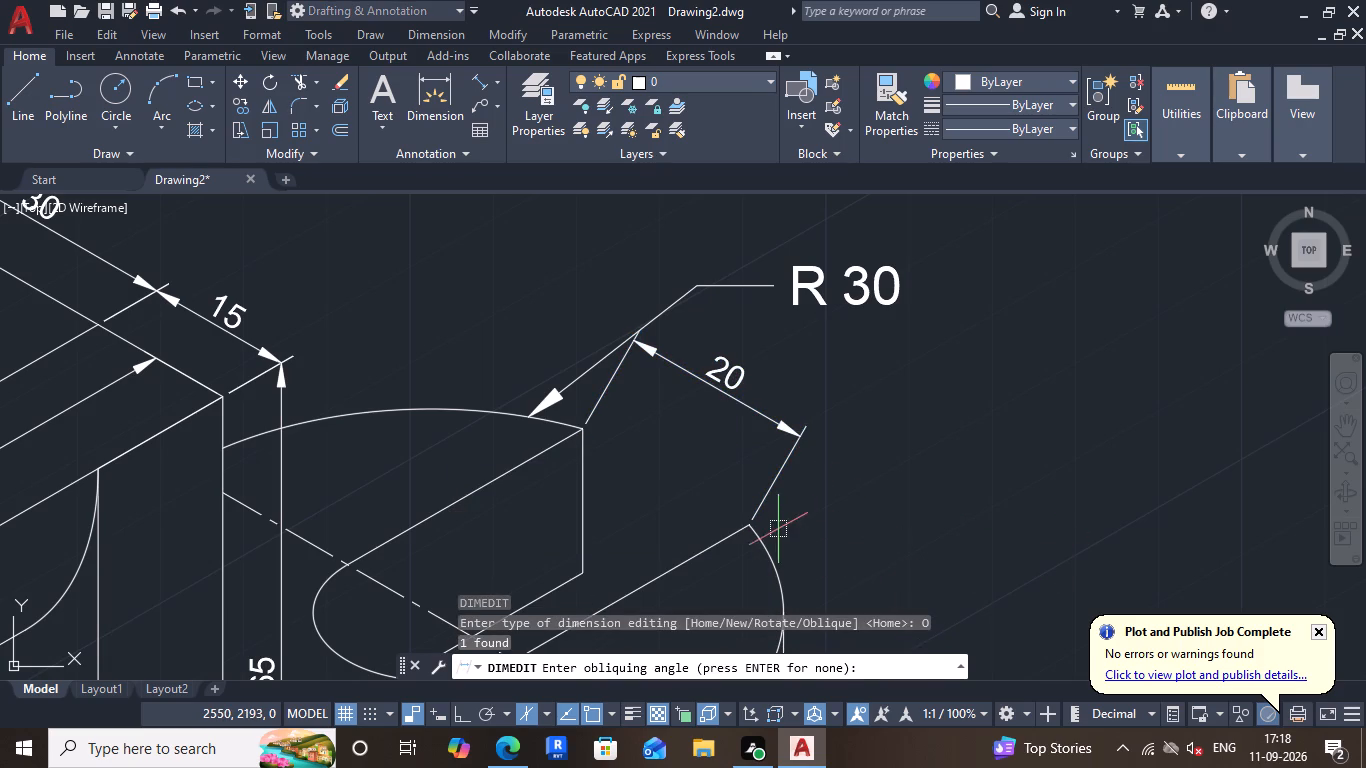
scroll(731, 482, "down", 1)
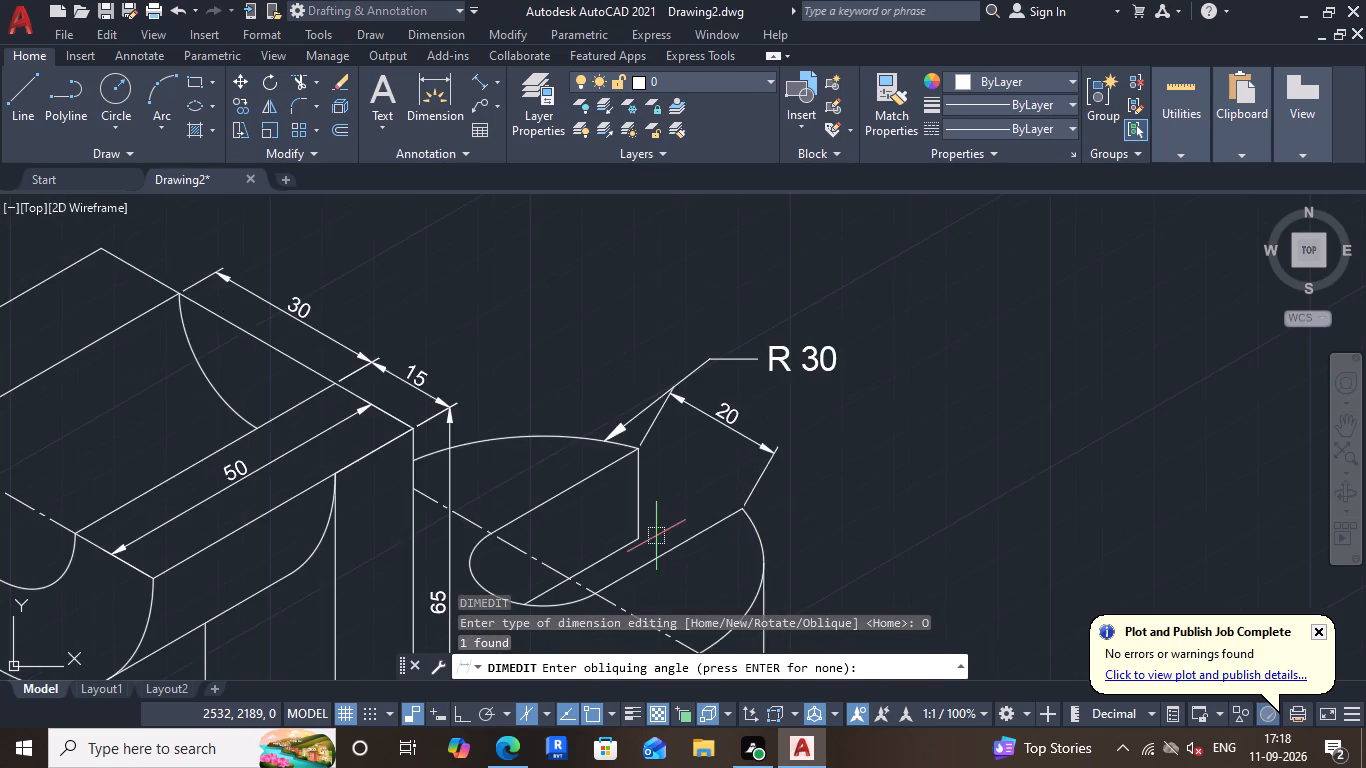
scroll(654, 539, "up", 2)
scroll(637, 485, "down", 2)
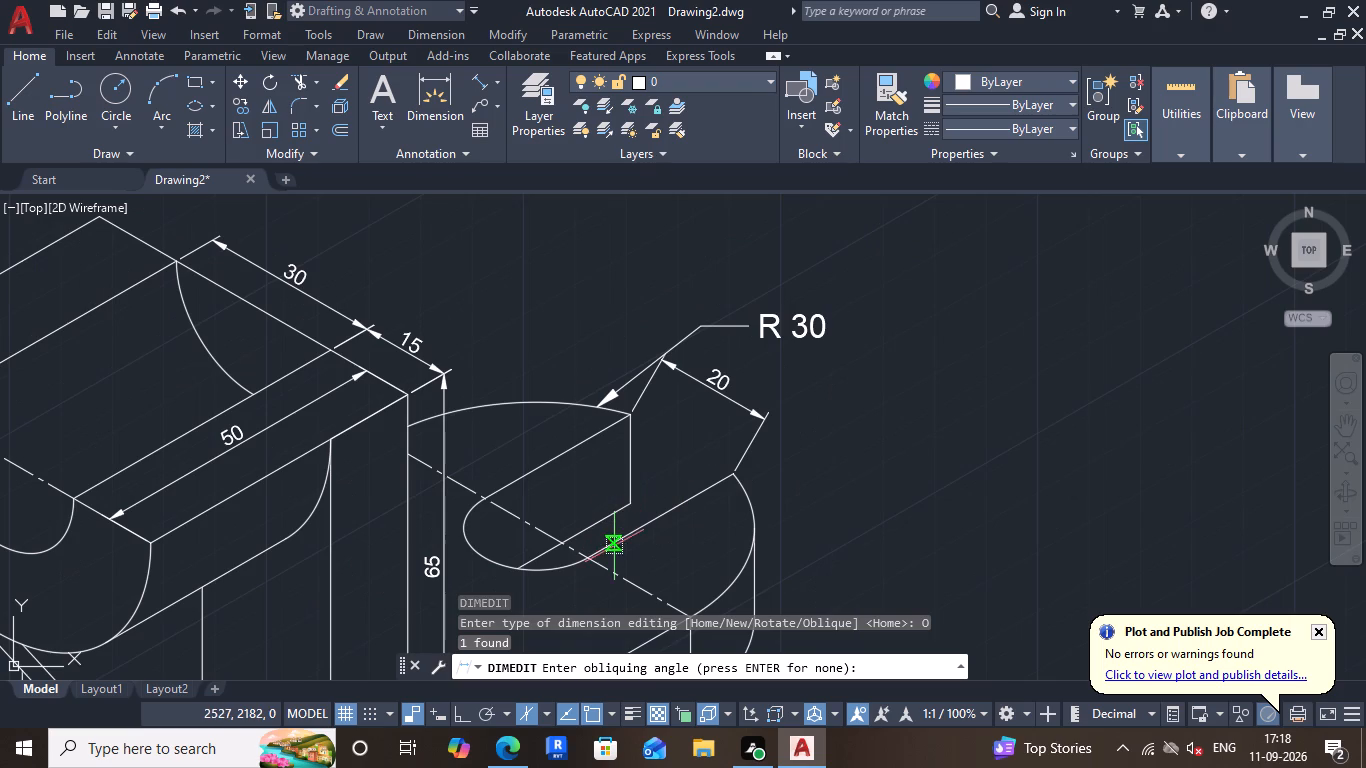
Oblique the slot-width dimension using two points along the slot's straight edge as the angle, and turn Ortho on.
scroll(607, 557, "up", 1)
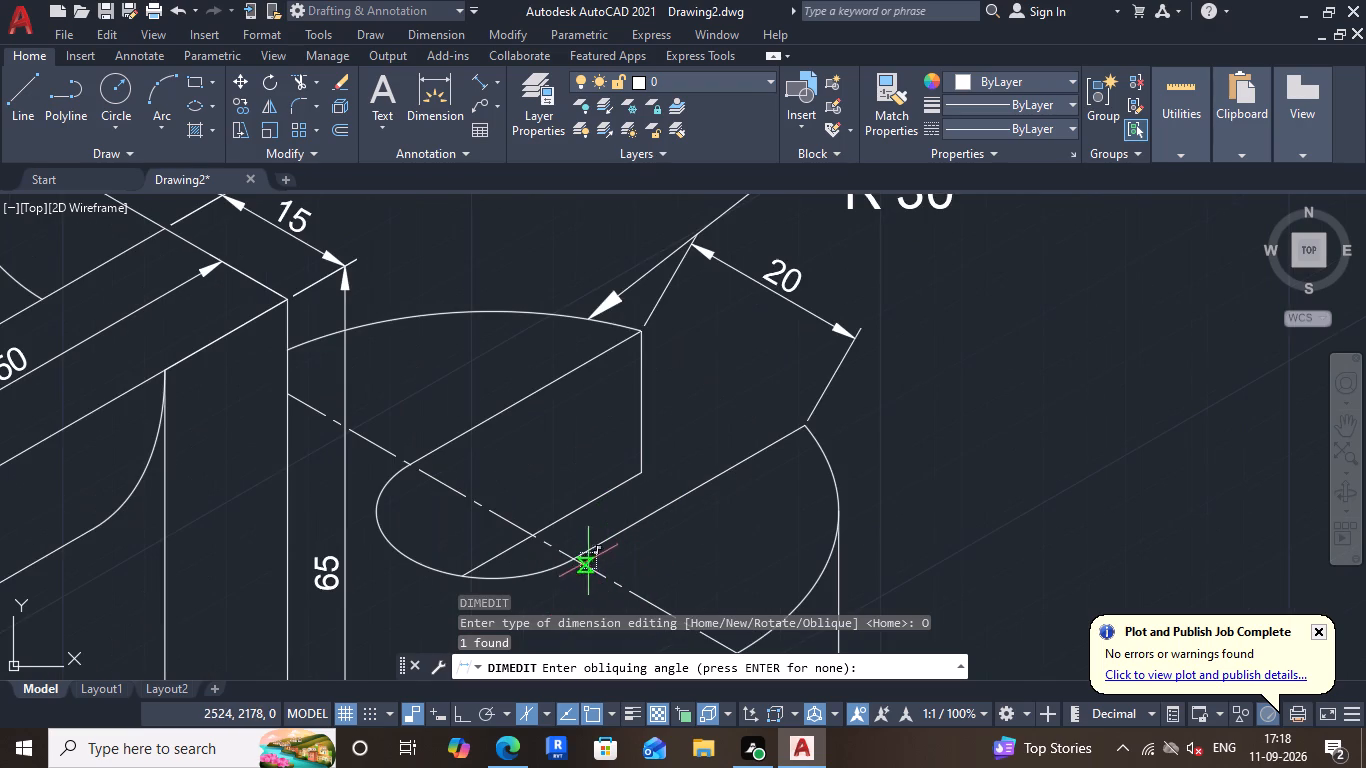
left_click(574, 559)
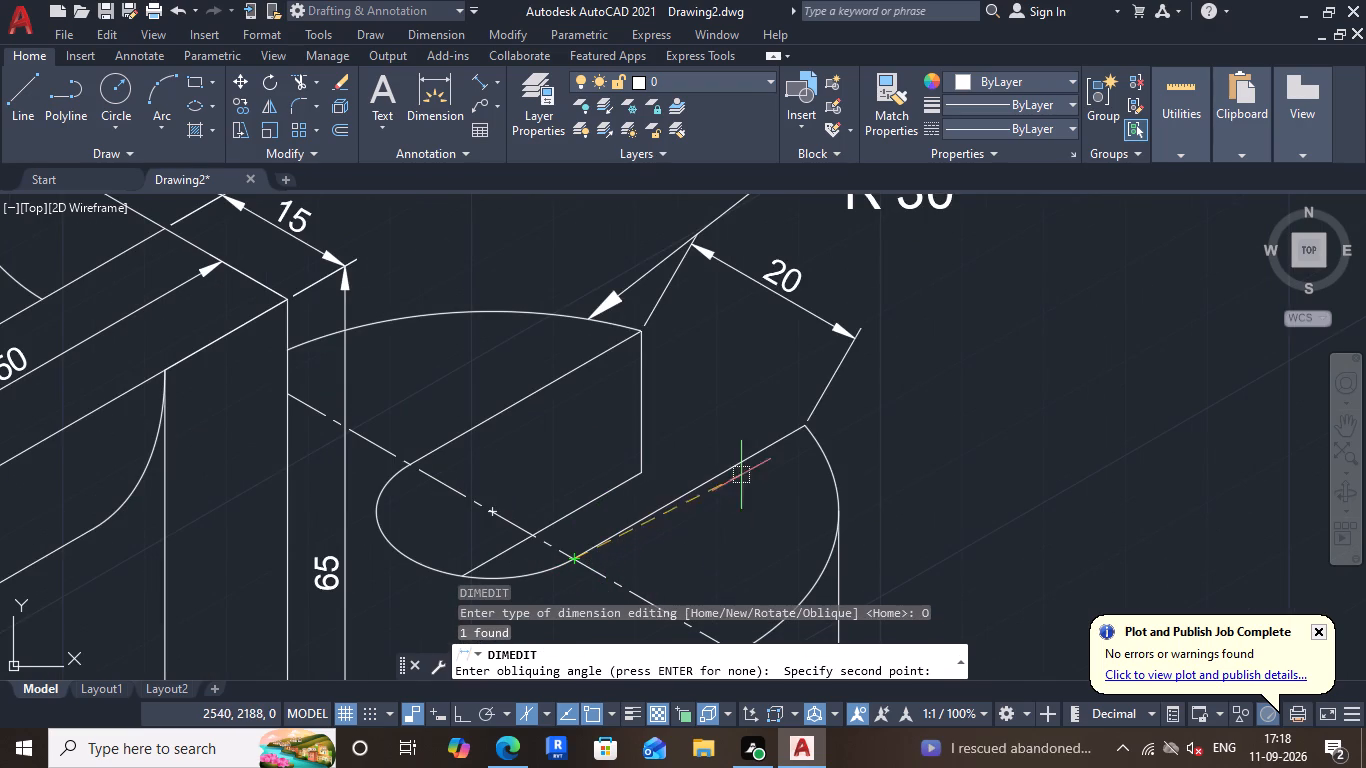
left_click(772, 446)
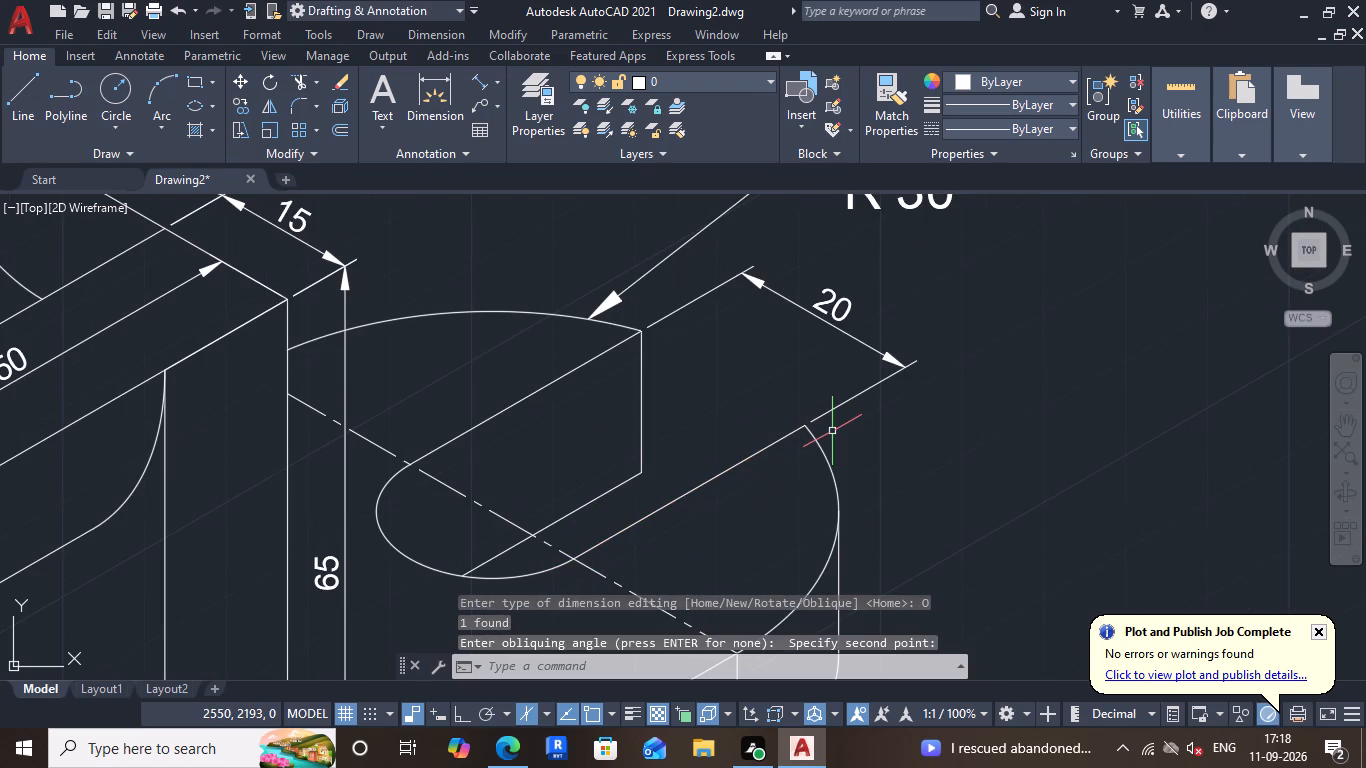
key("F8")
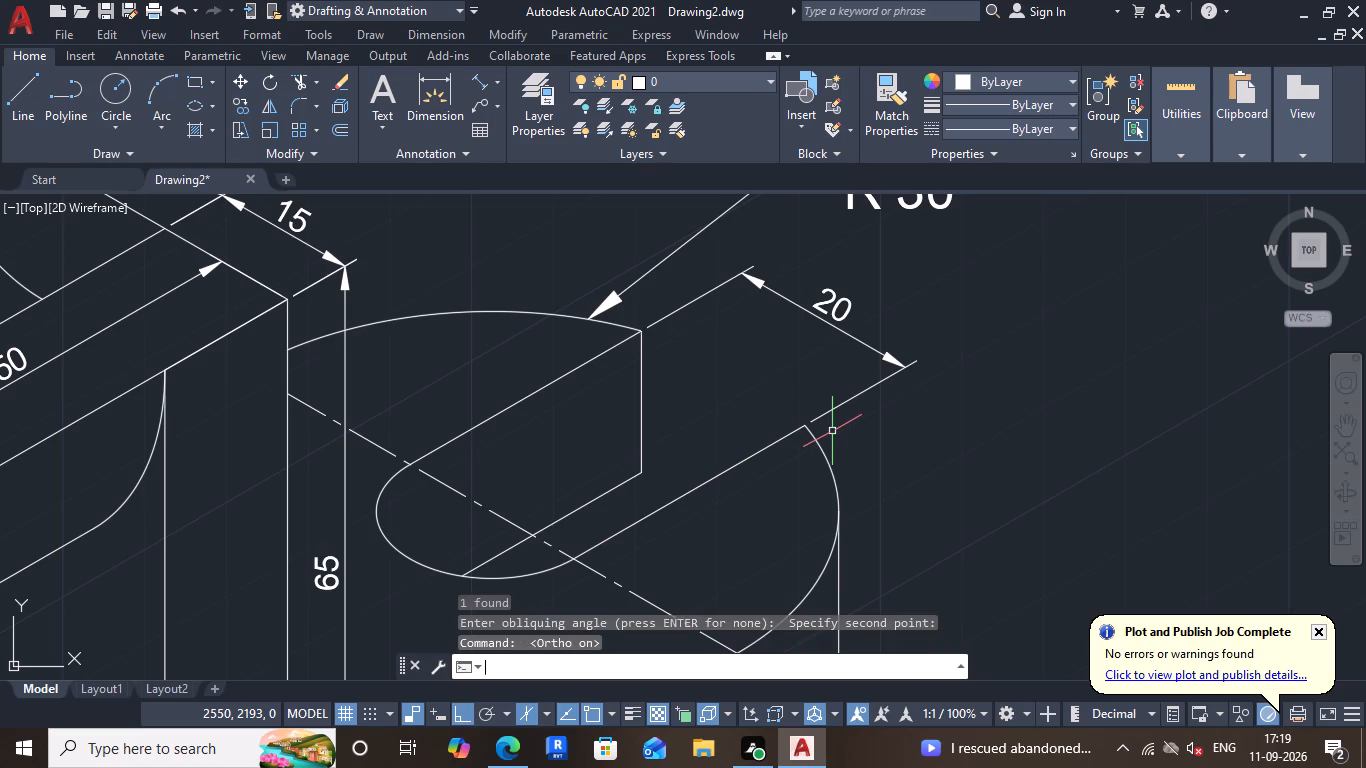
Examine the whole bracket and the slotted base to check which dimensions are still missing.
scroll(874, 441, "down", 2)
scroll(827, 409, "up", 1)
middle_click_drag(857, 409, 817, 307)
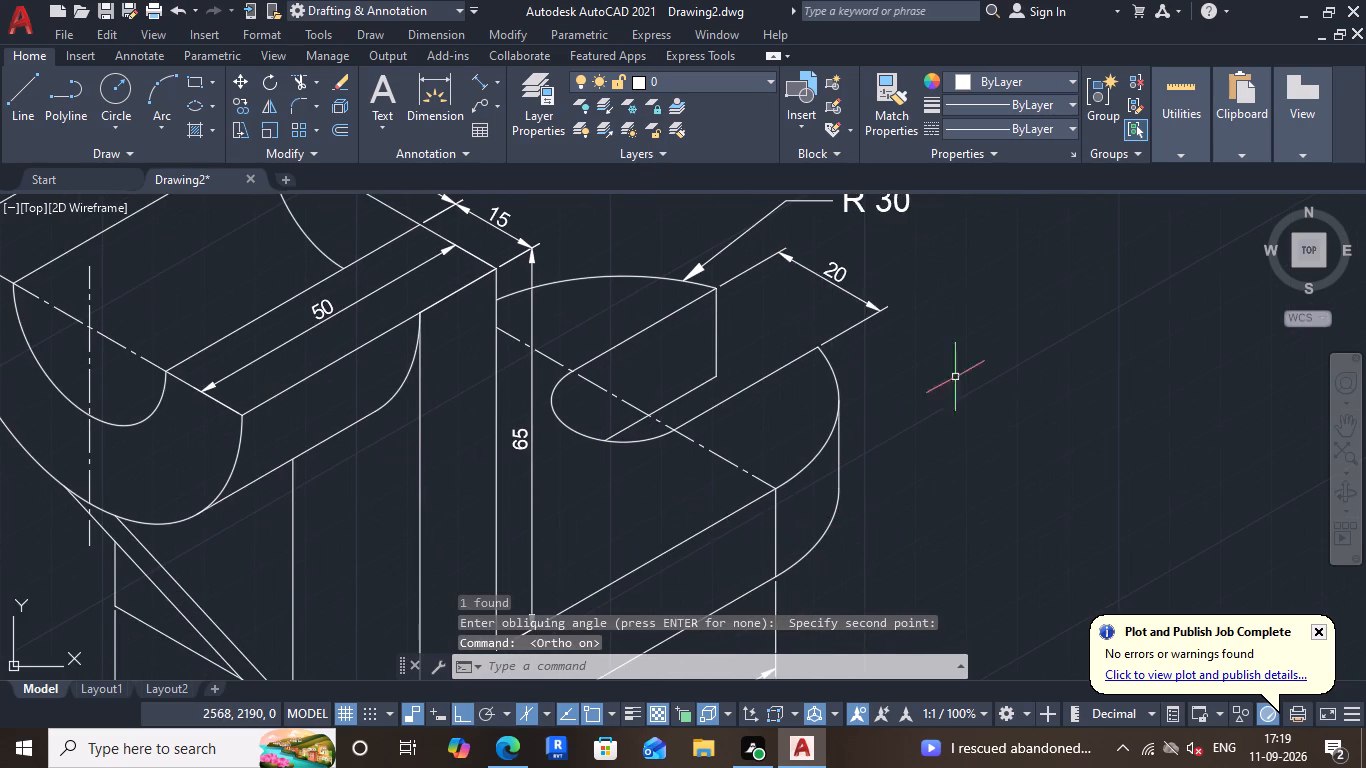
middle_click_drag(995, 518, 950, 436)
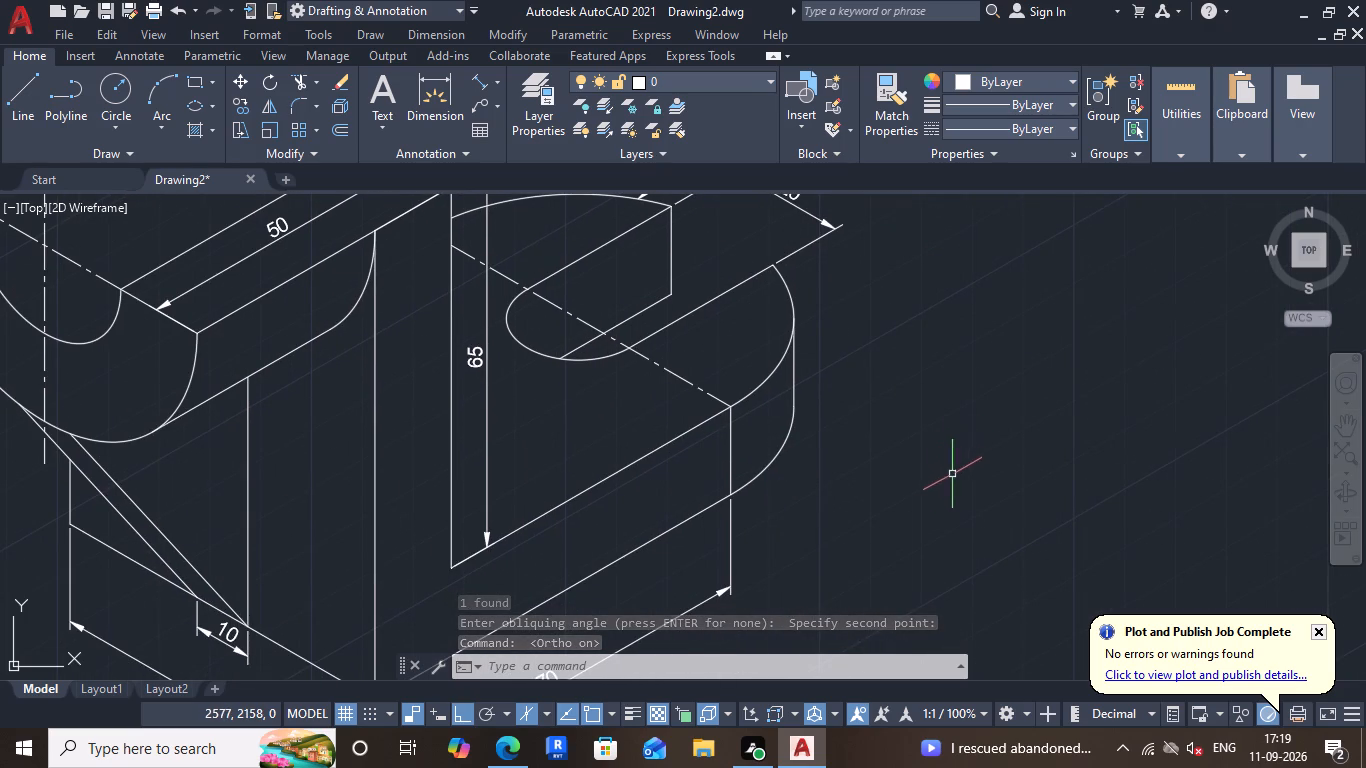
middle_click_drag(892, 471, 940, 564)
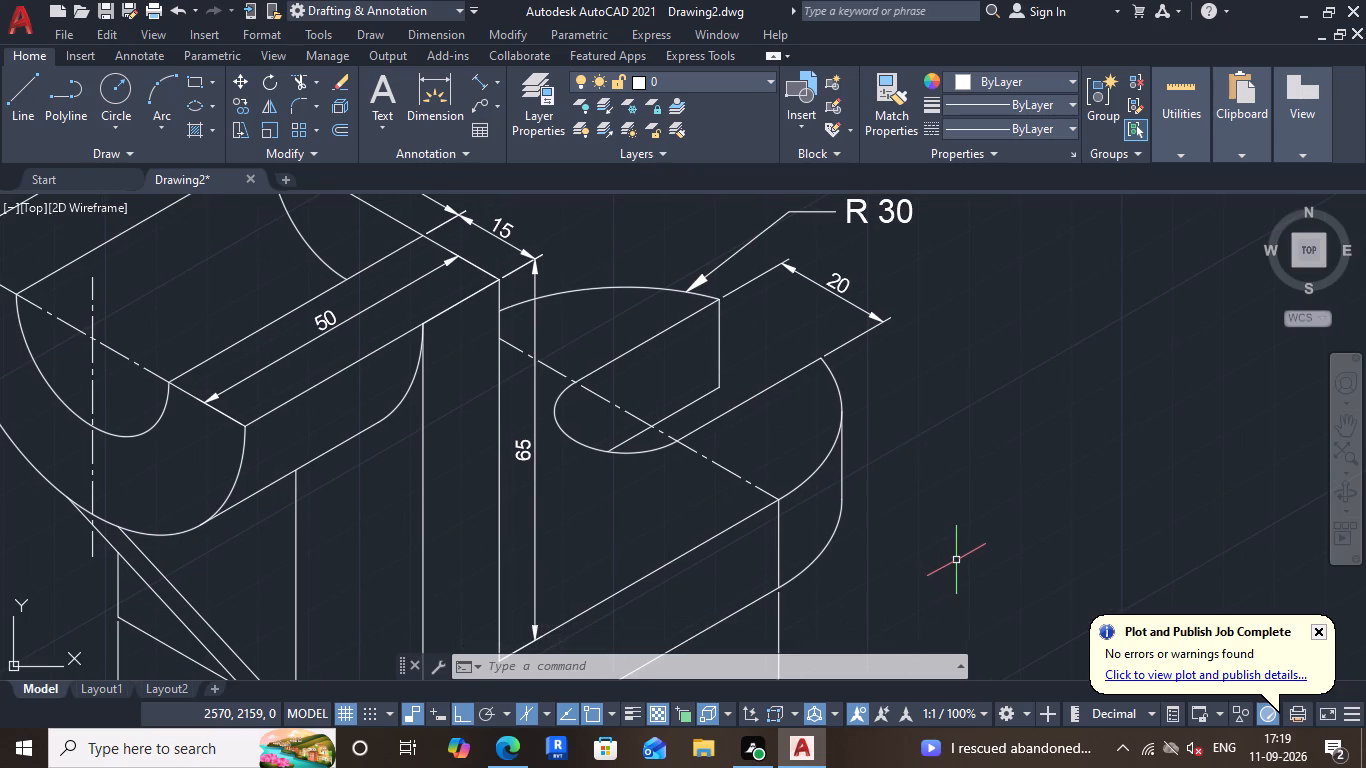
scroll(960, 558, "down", 2)
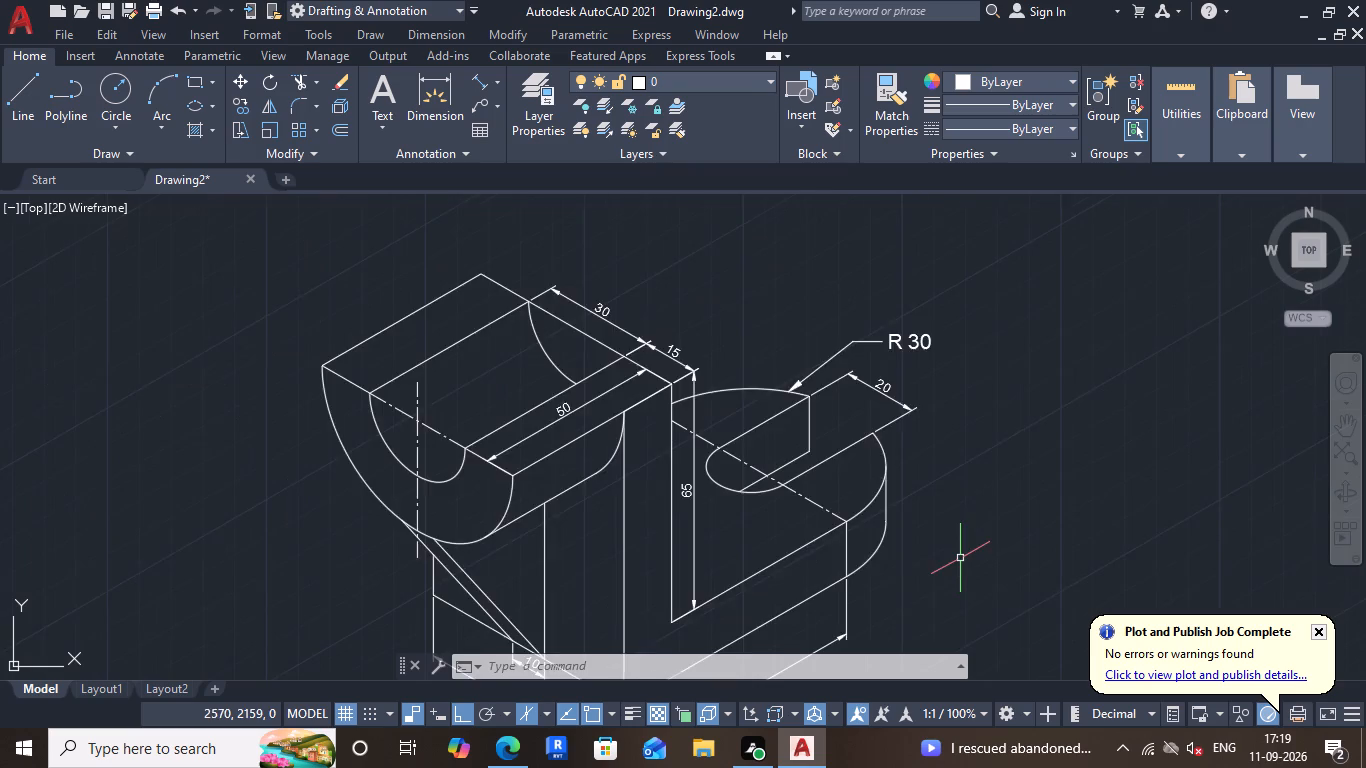
scroll(927, 497, "up", 1)
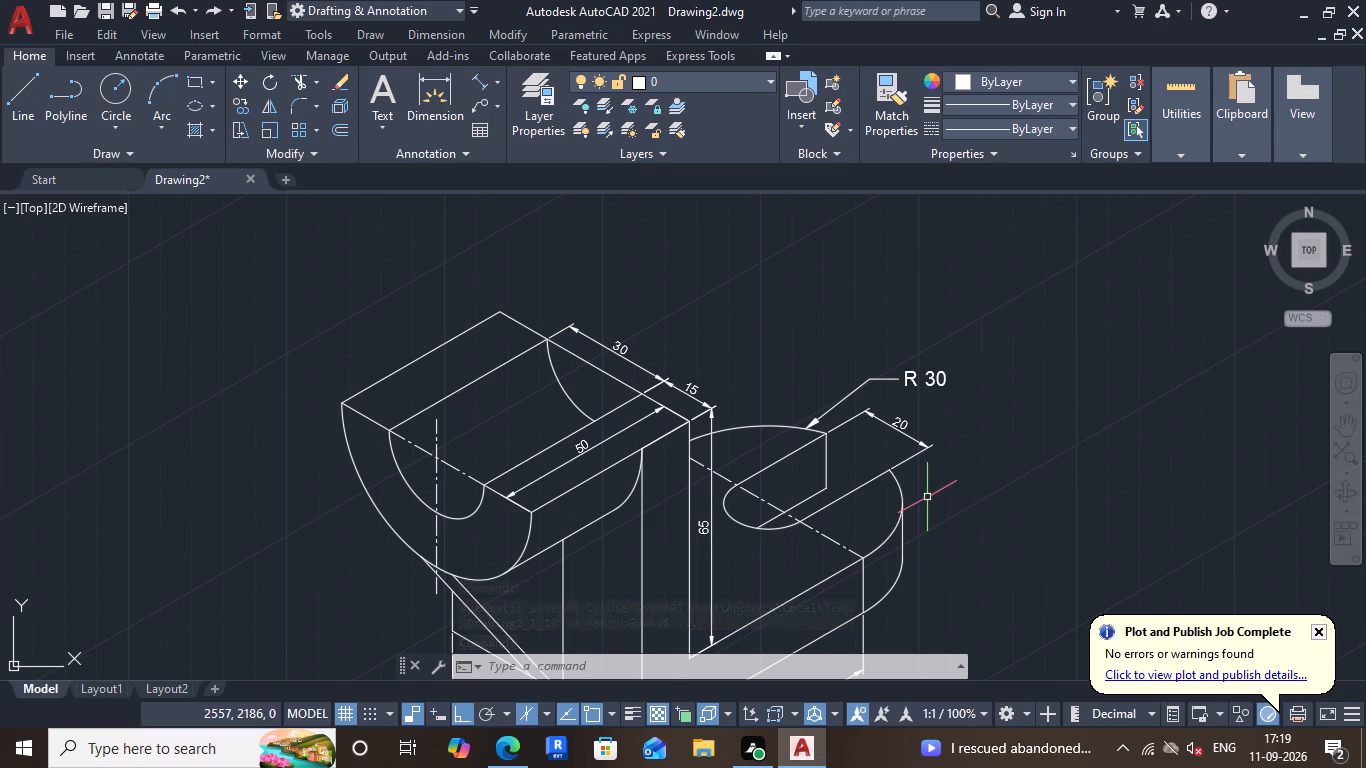
scroll(942, 425, "down", 2)
scroll(925, 437, "up", 2)
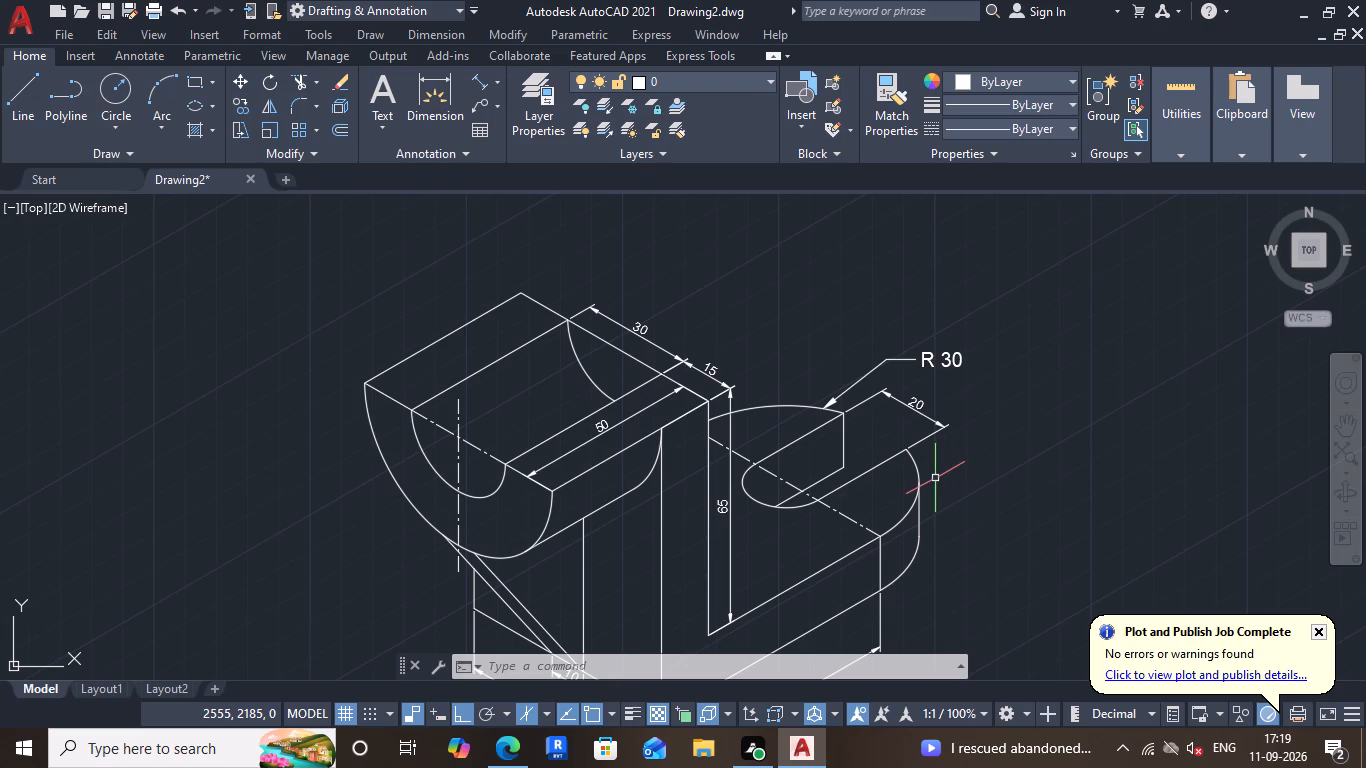
scroll(962, 475, "down", 2)
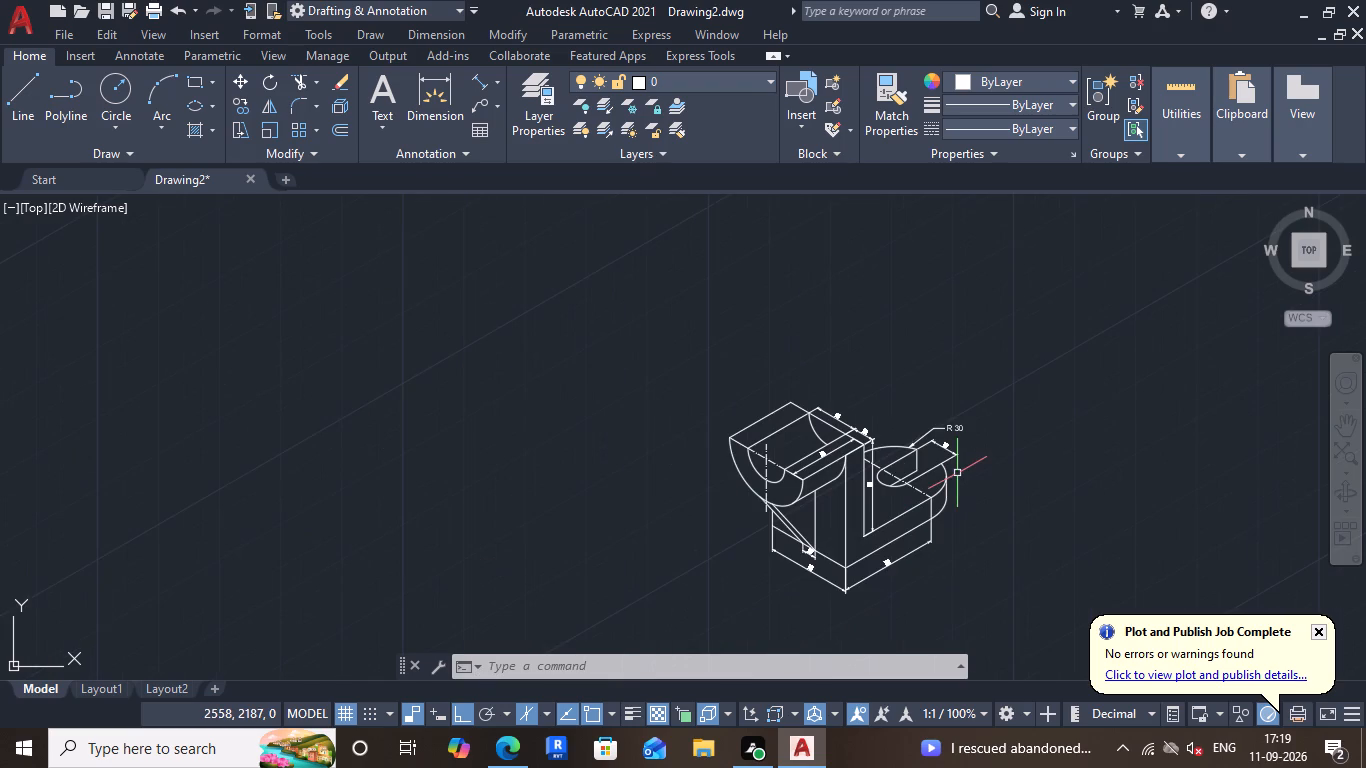
scroll(915, 531, "up", 1)
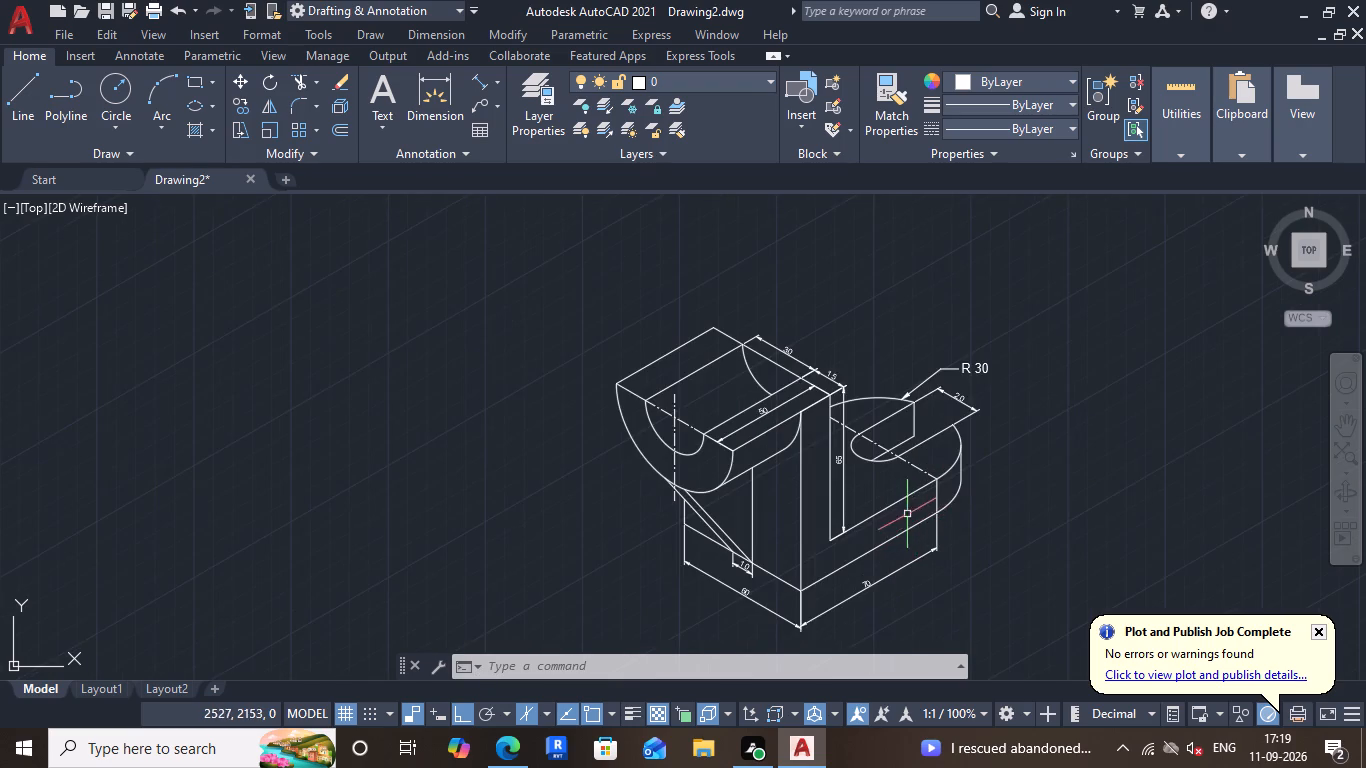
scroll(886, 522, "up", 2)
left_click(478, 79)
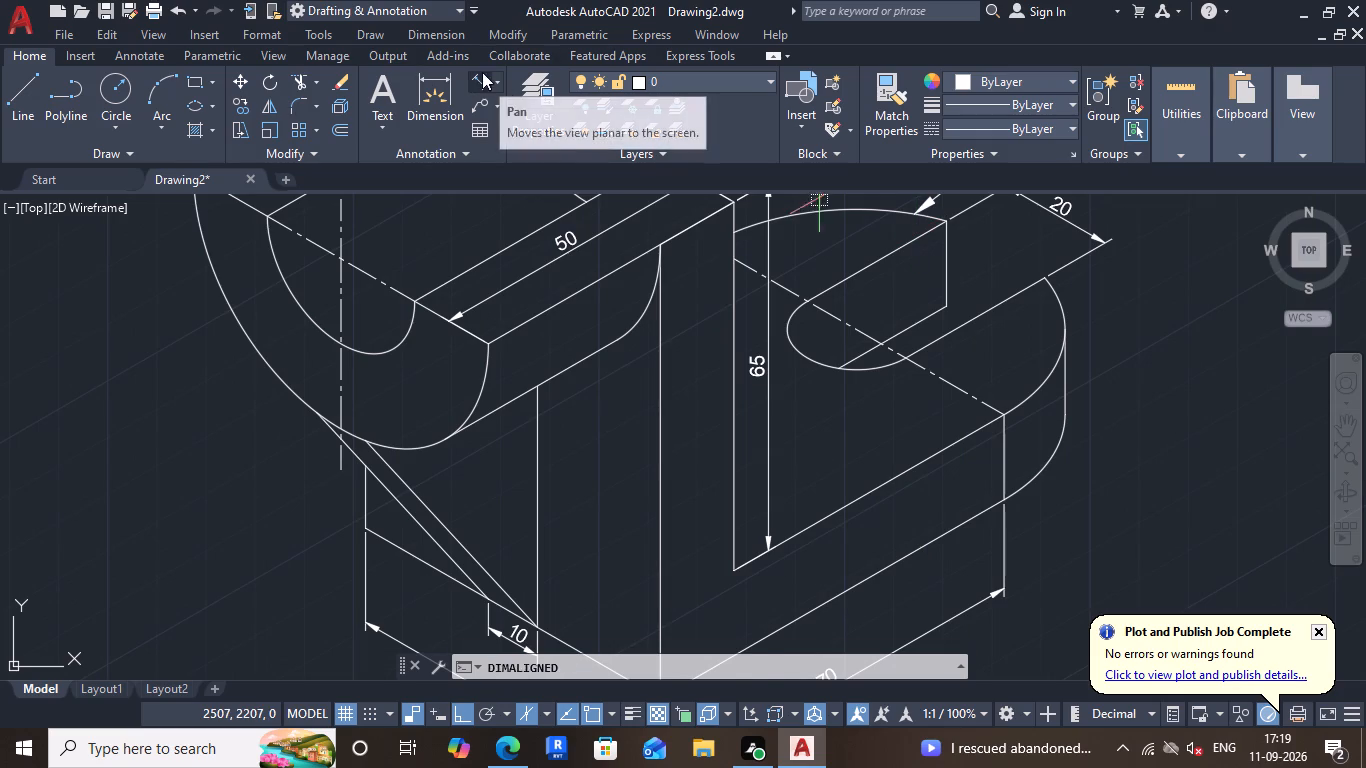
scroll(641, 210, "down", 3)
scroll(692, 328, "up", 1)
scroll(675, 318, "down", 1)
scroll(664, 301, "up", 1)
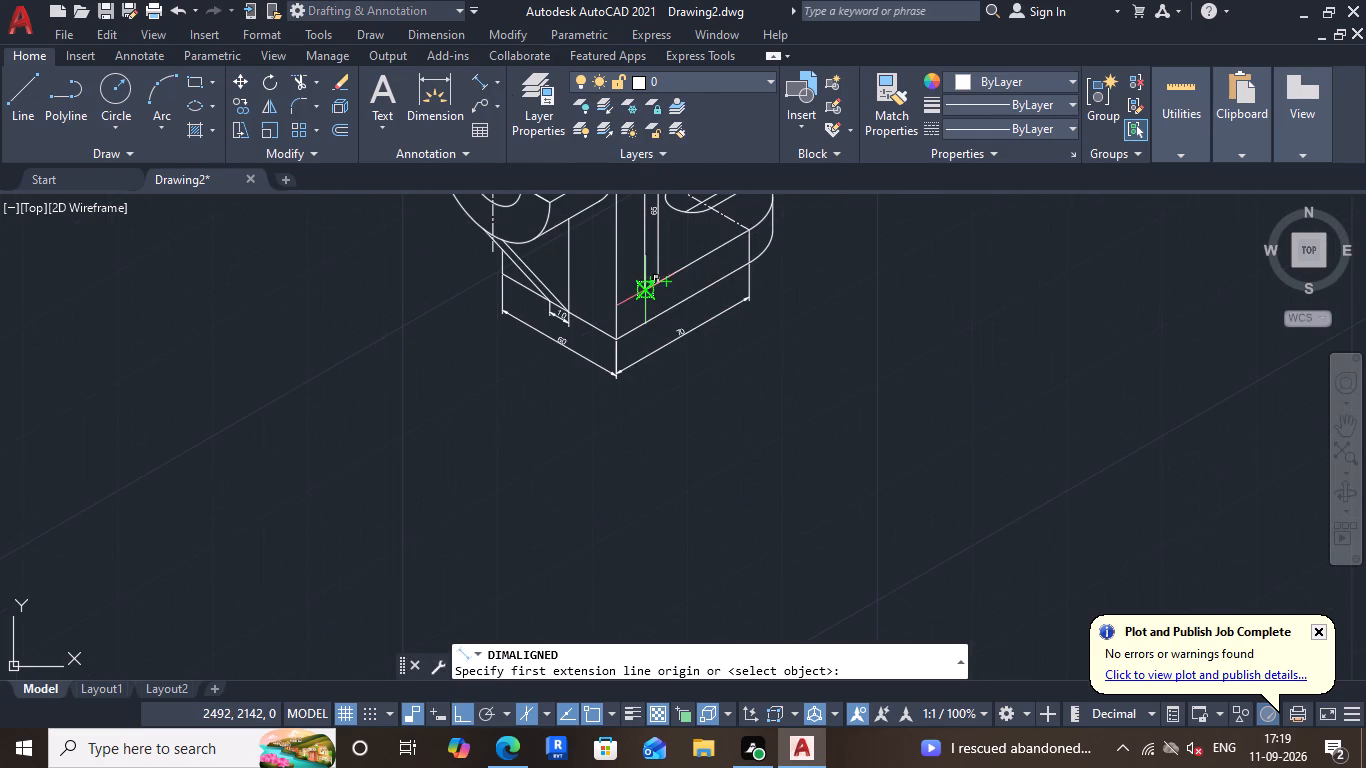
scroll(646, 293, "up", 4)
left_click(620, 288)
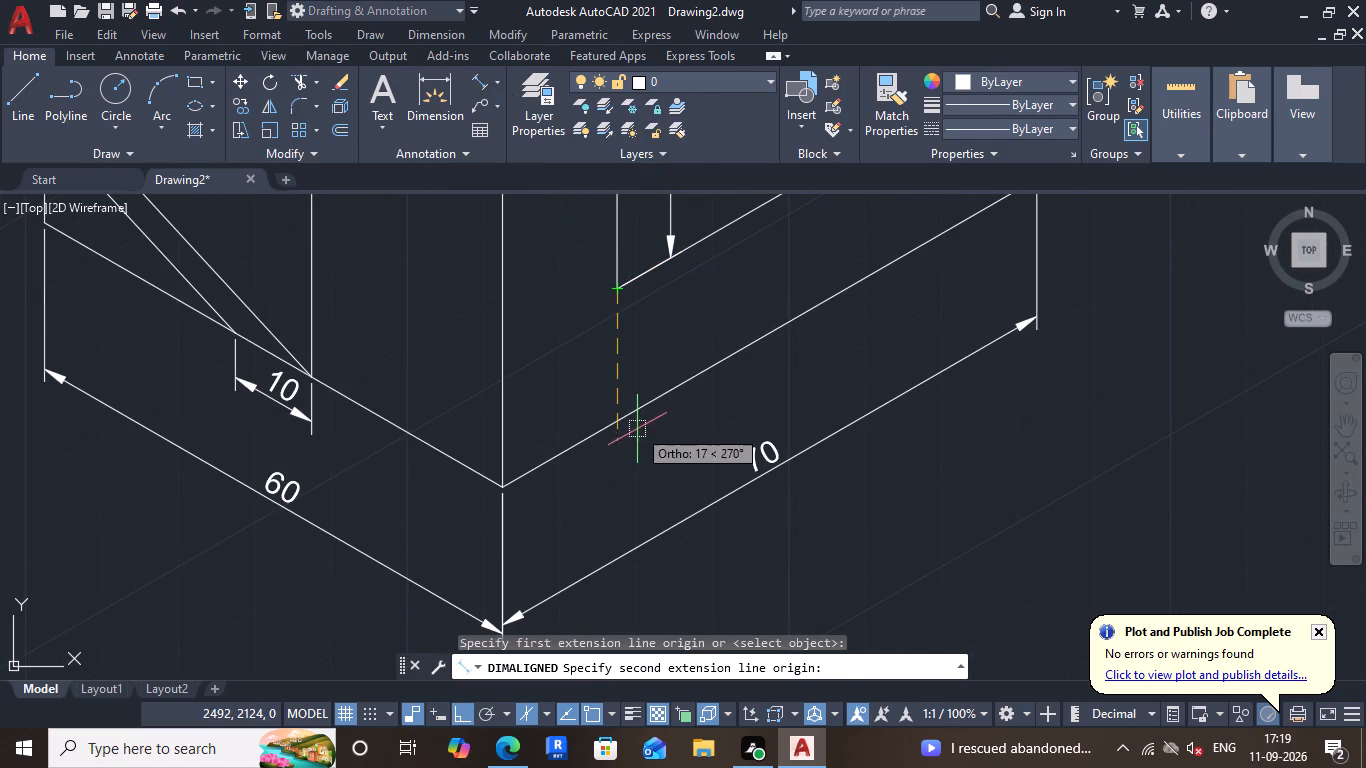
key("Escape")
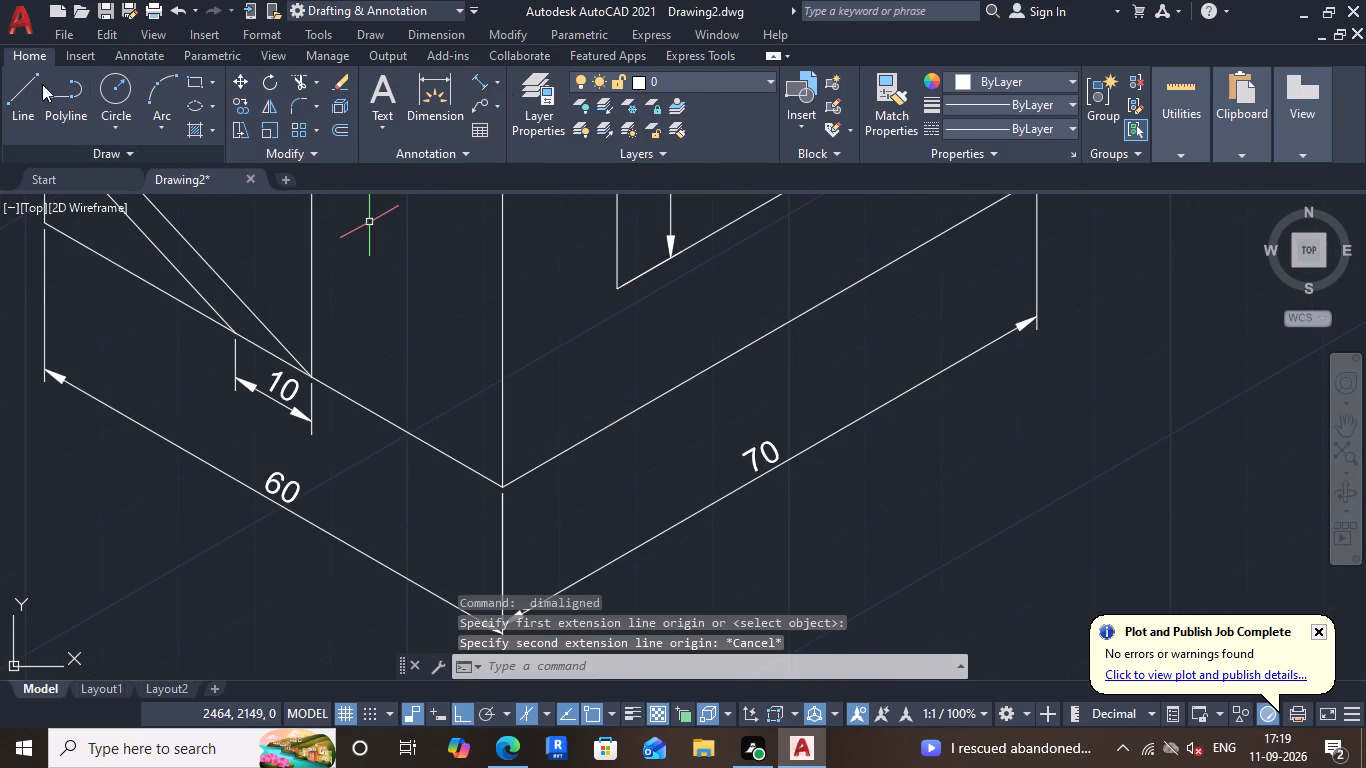
Draw a vertical helper line about 20 mm down from the upright's foot on the base and trim it at the base's lower edge.
left_click(28, 92)
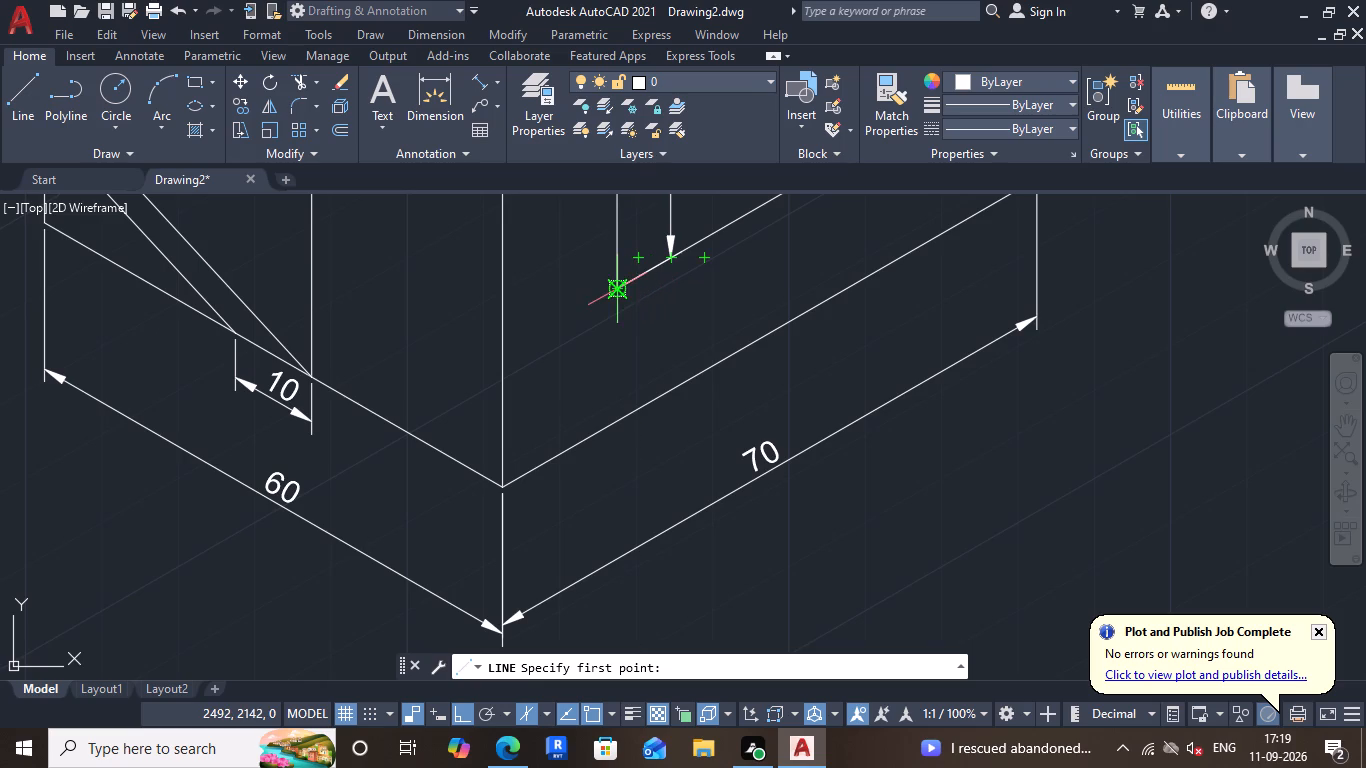
left_click(614, 286)
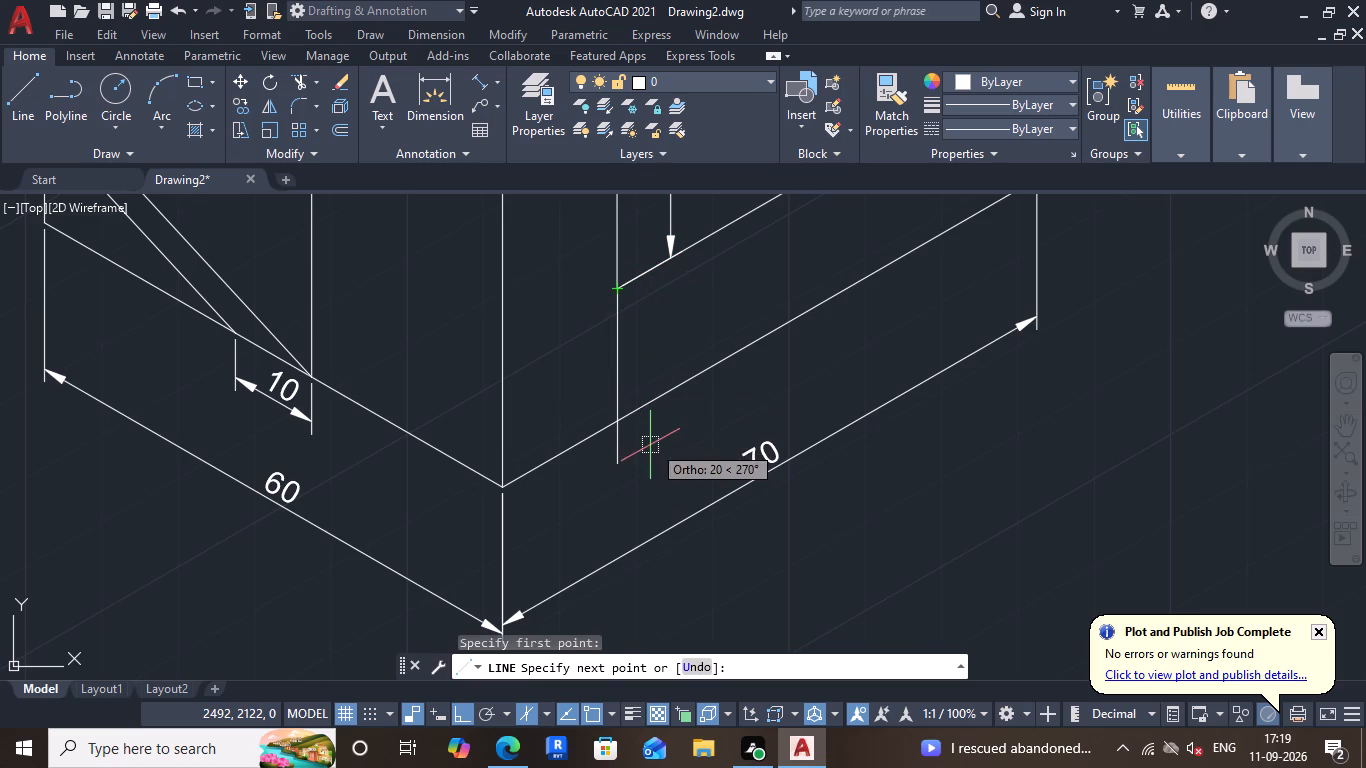
left_click(650, 446)
key("Escape")
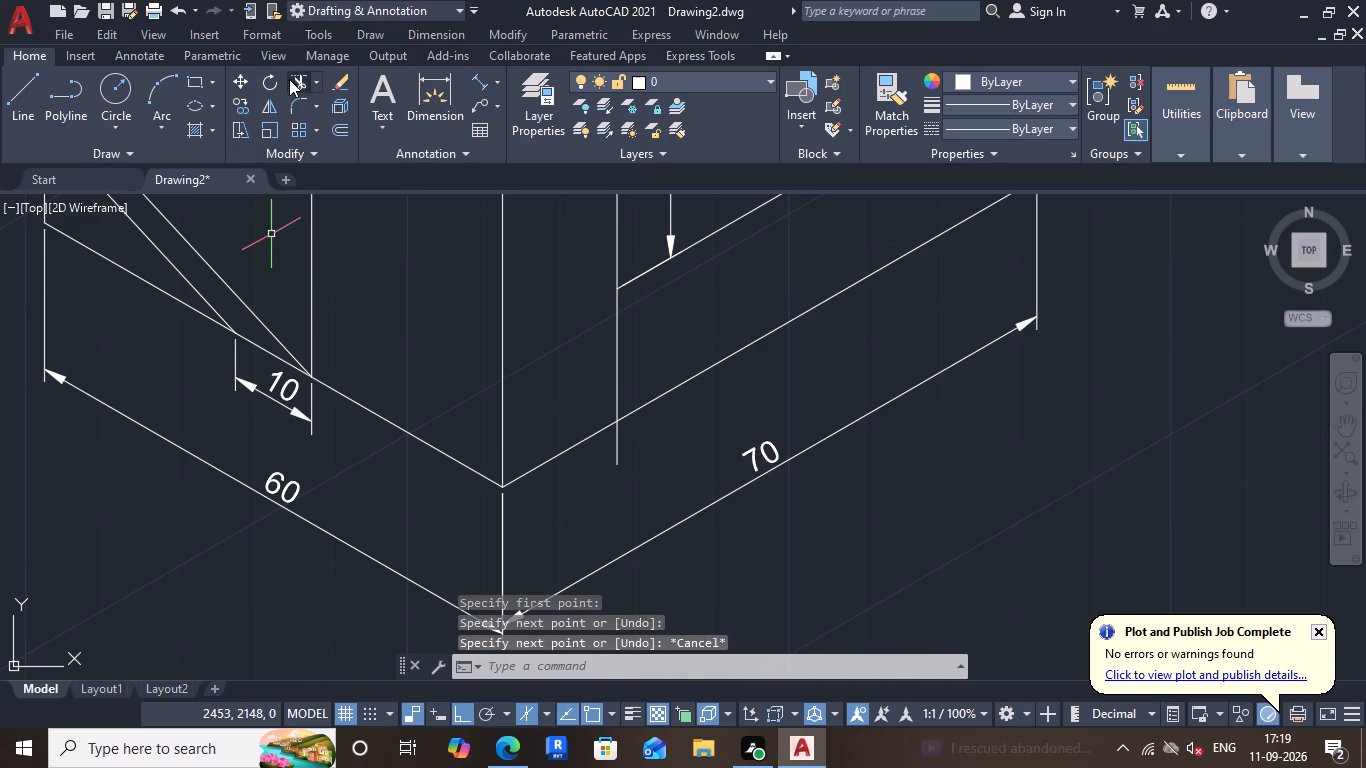
left_click(298, 81)
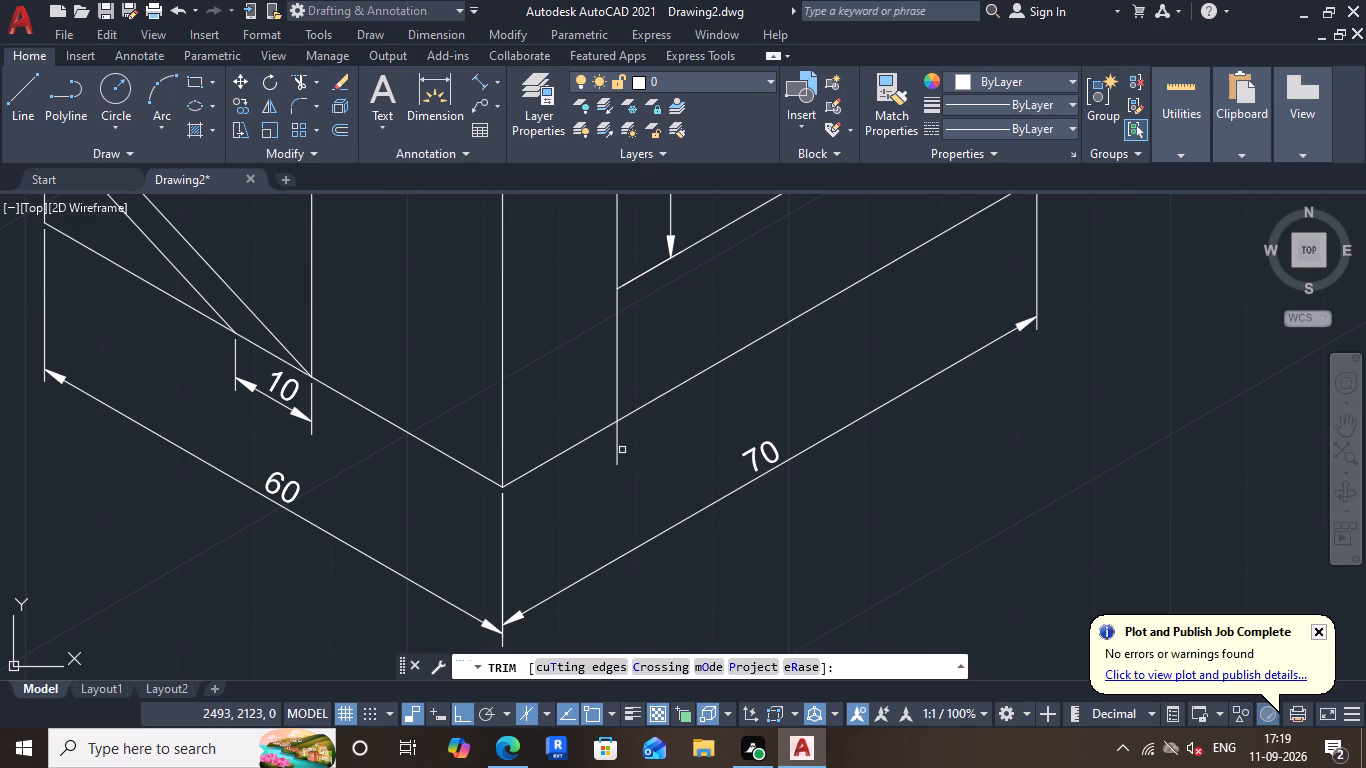
left_click(616, 444)
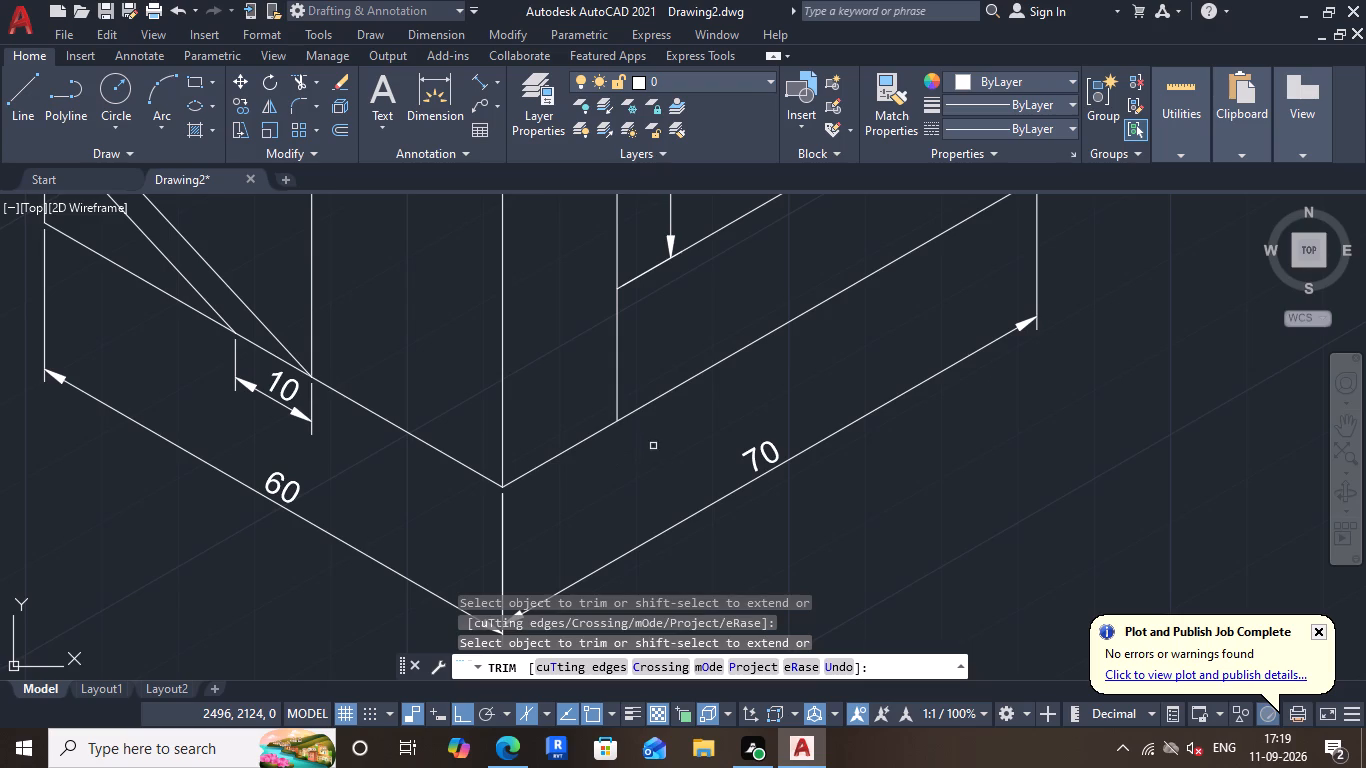
key("Escape")
Add an aligned dimension for the base thickness along the vertical helper line, placing its line over the base's long front face.
left_click(482, 84)
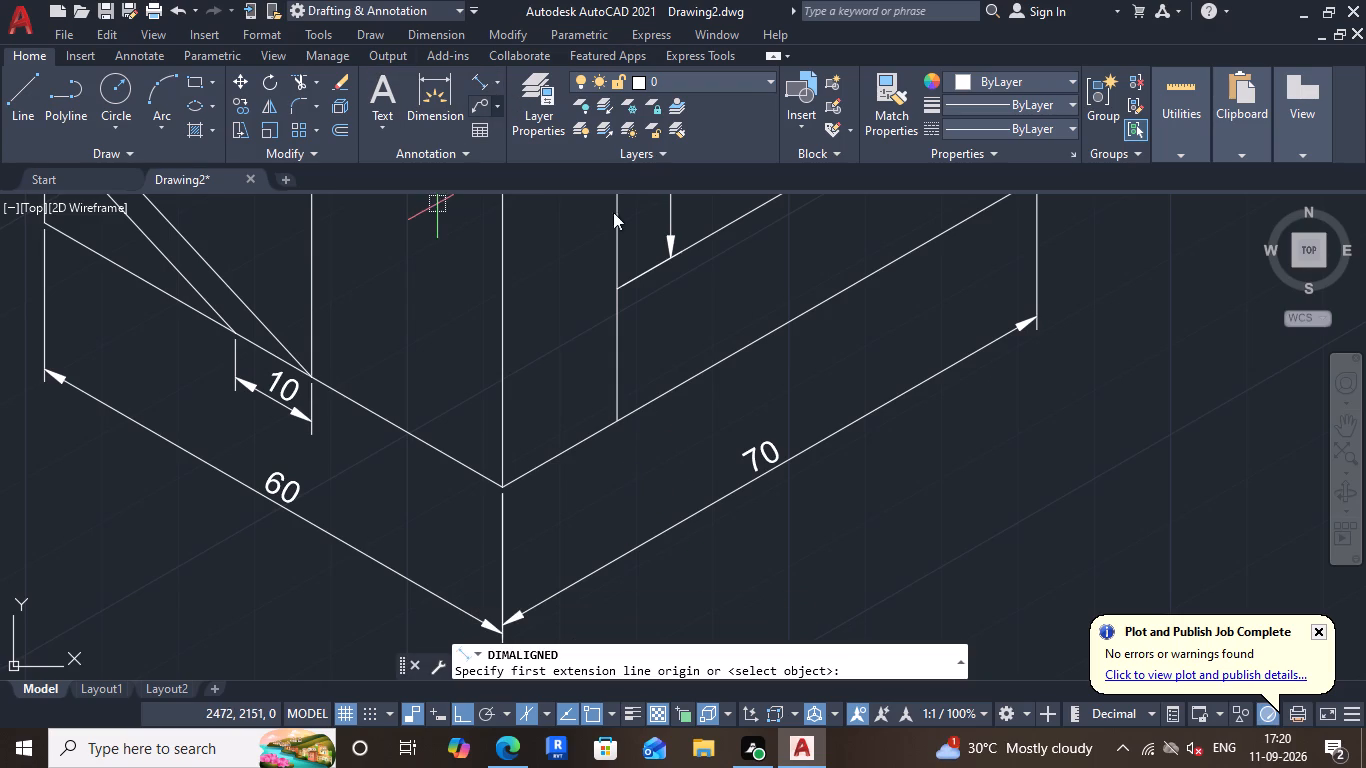
left_click(616, 288)
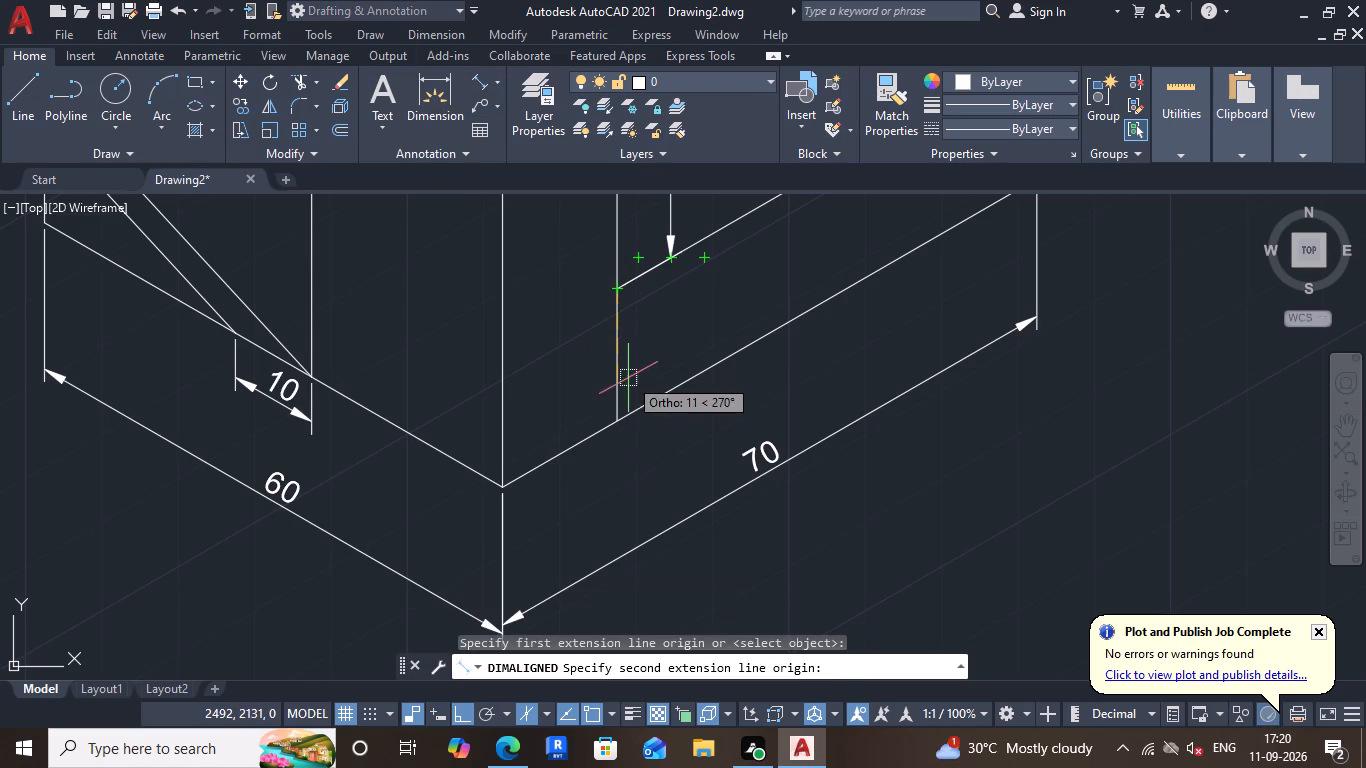
left_click(617, 417)
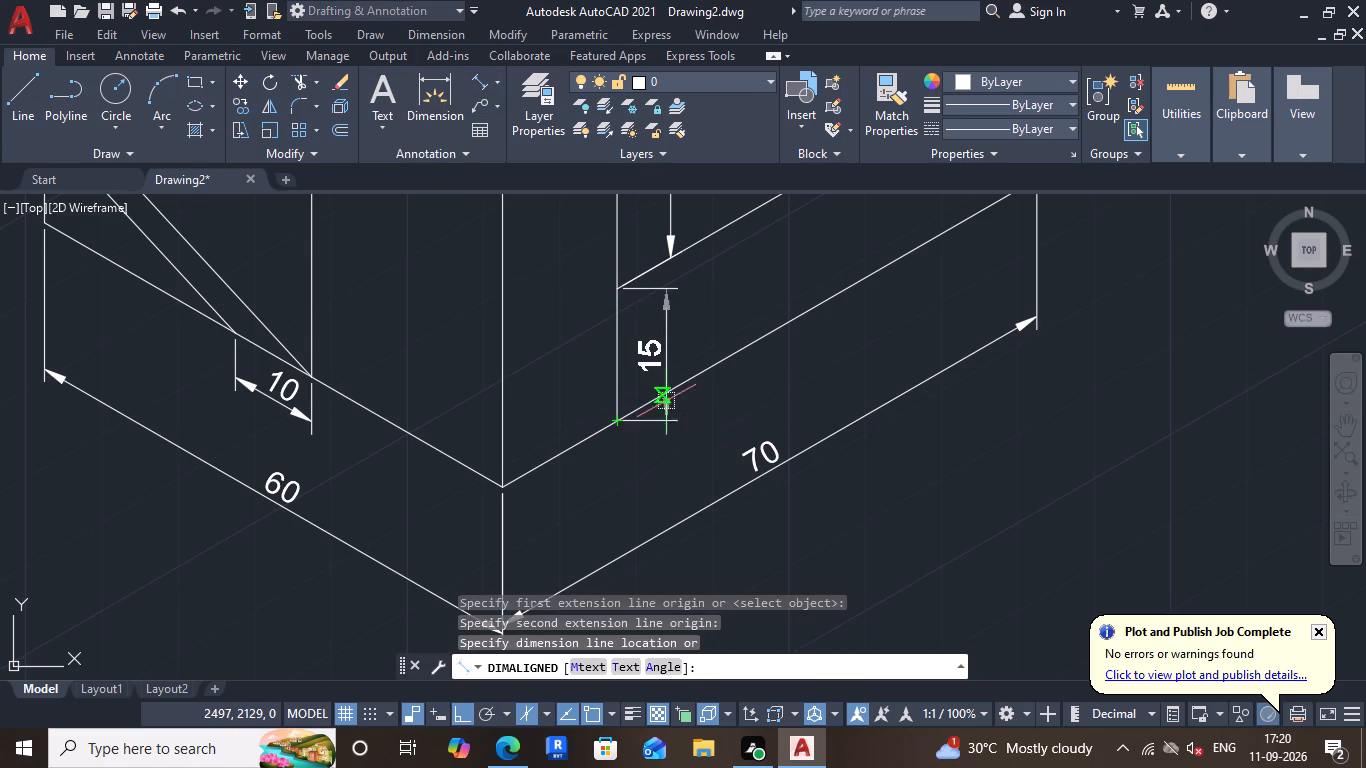
left_click(685, 346)
key("Escape")
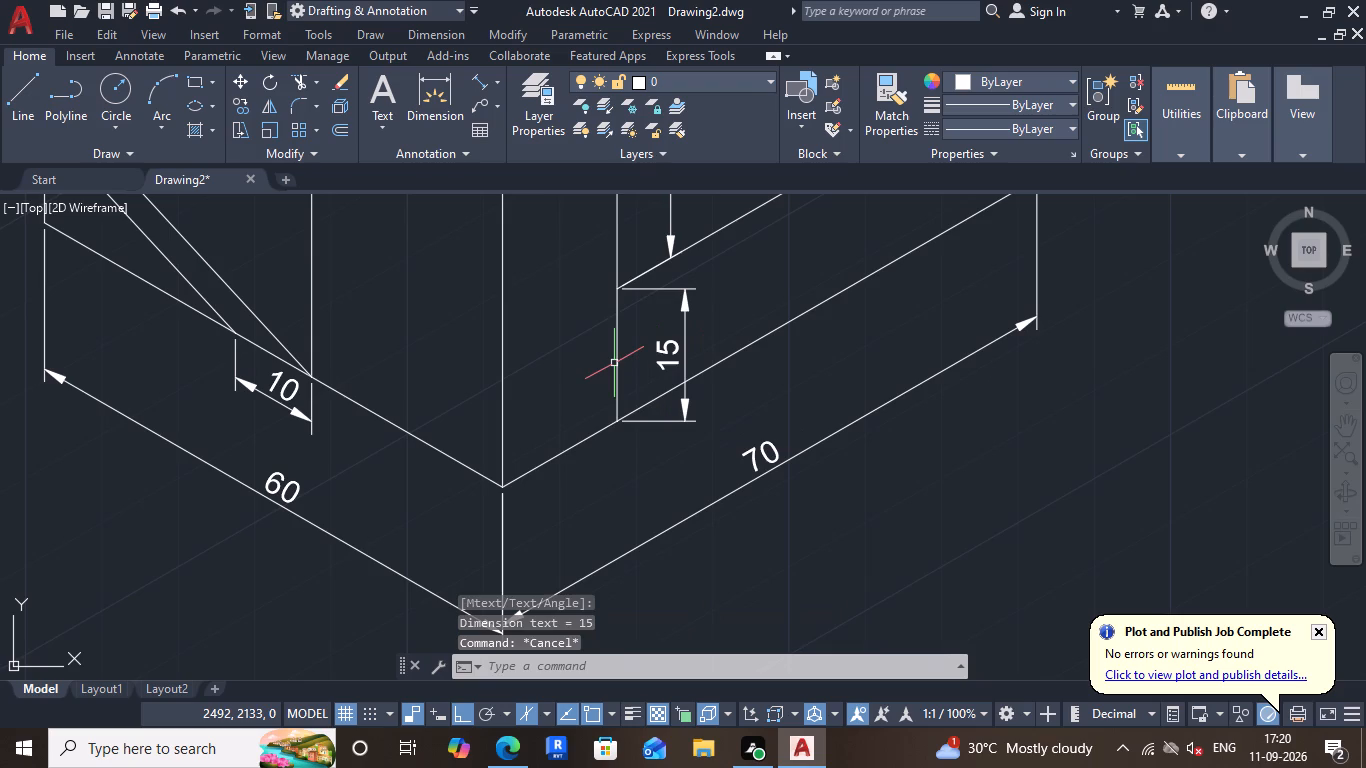
Delete the vertical helper line on the base's front face.
left_click(614, 363)
key("Delete")
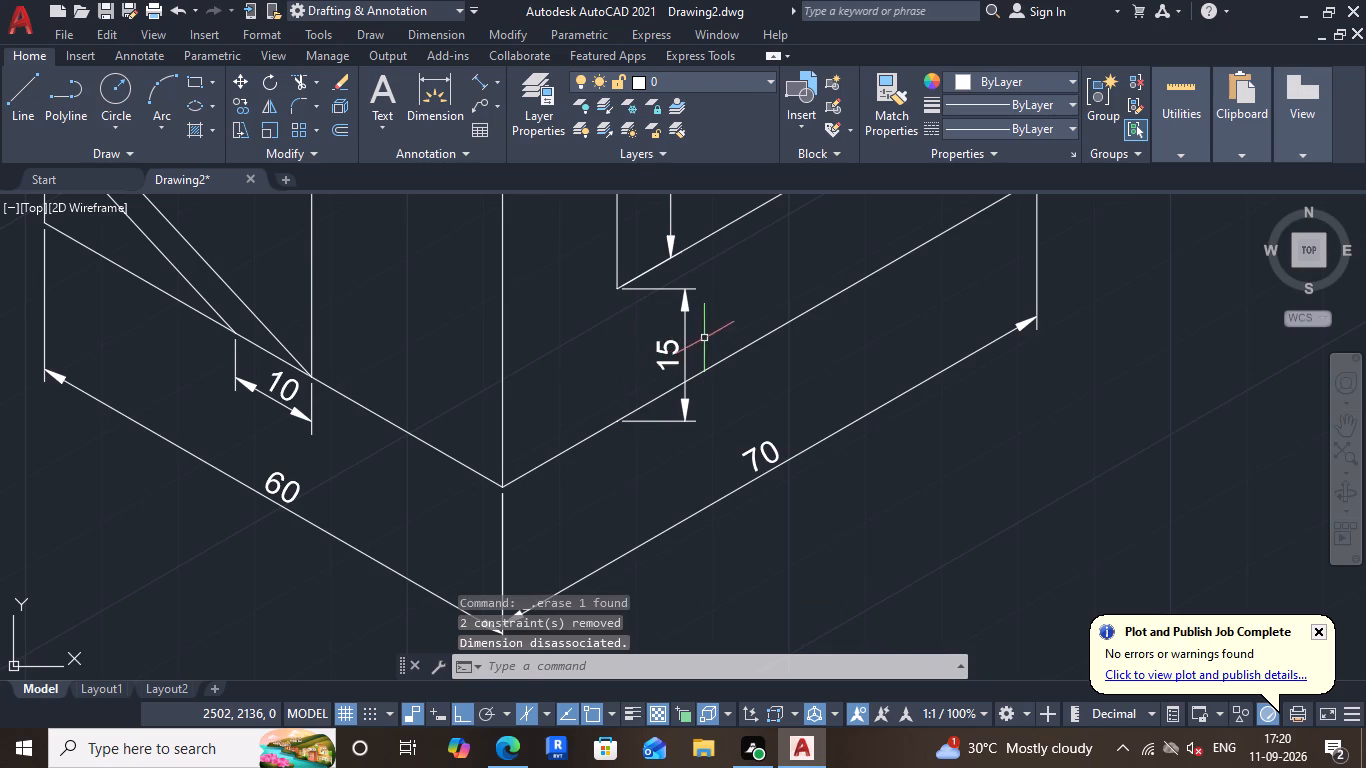
Oblique the base-thickness dimension so its extension lines follow the base's long lower edge.
left_click(705, 337)
left_click(674, 328)
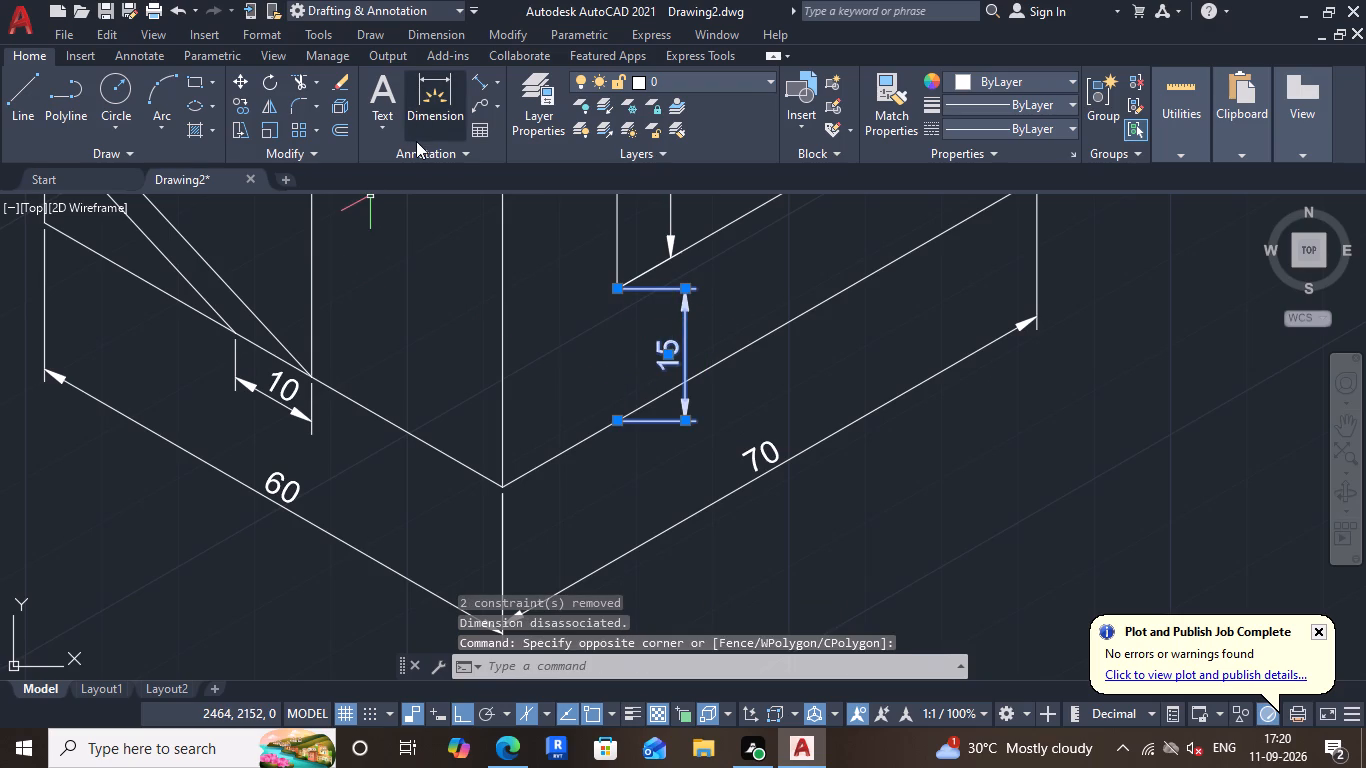
type("DIMED")
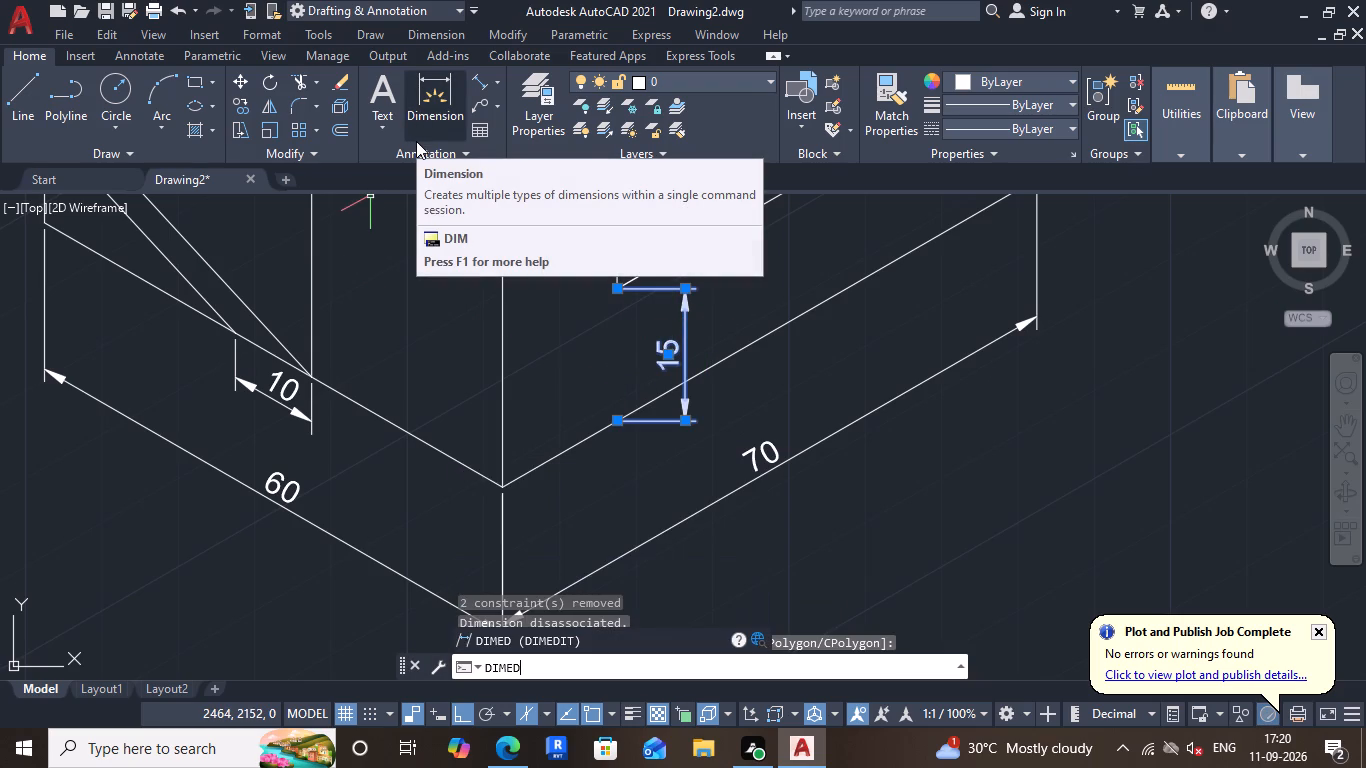
key("Return")
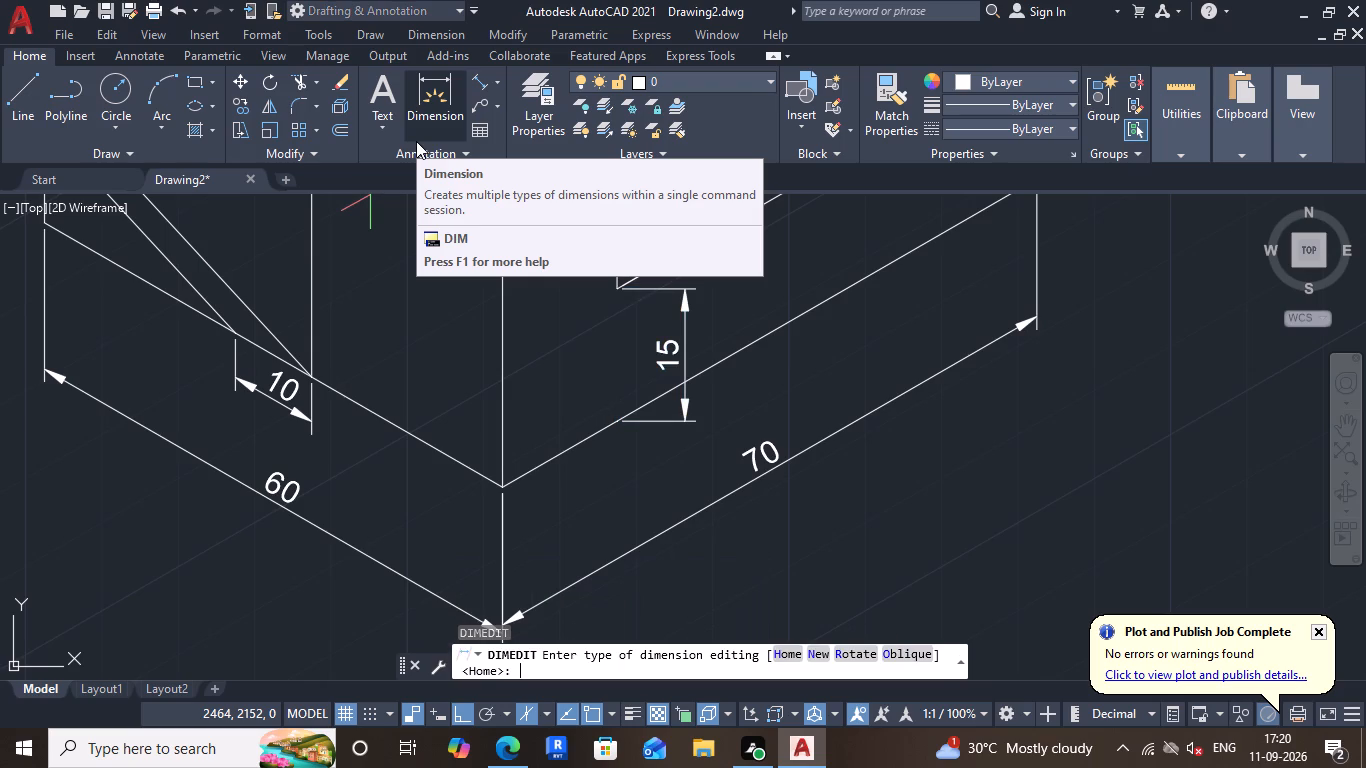
left_click(914, 655)
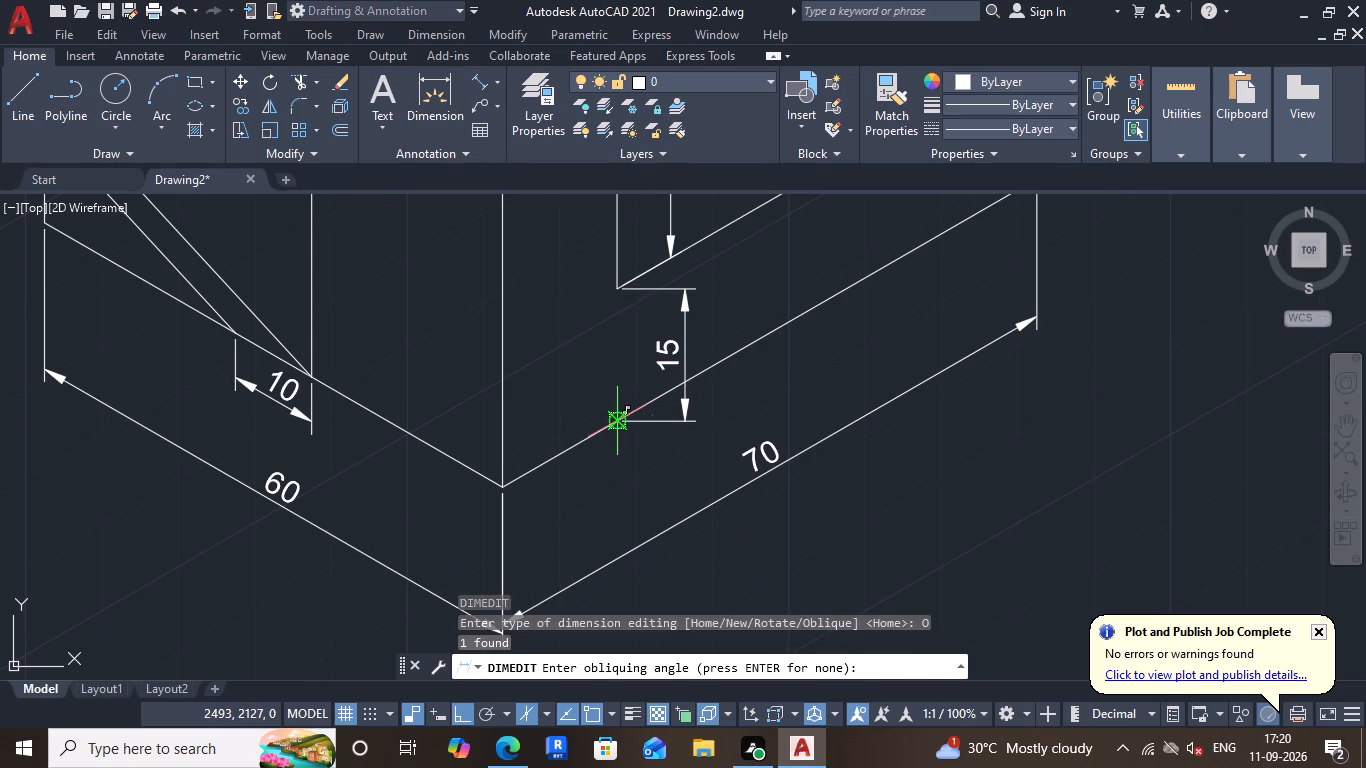
left_click(617, 421)
left_click(543, 463)
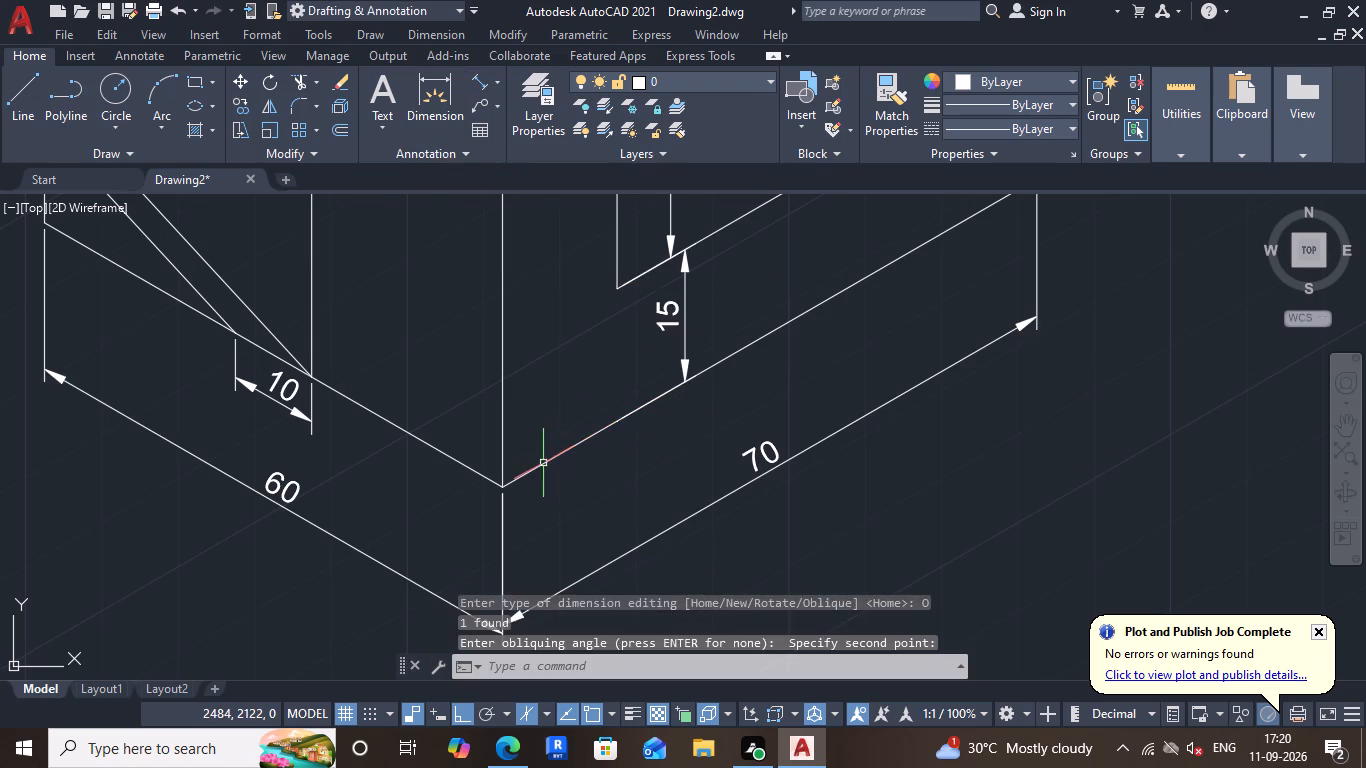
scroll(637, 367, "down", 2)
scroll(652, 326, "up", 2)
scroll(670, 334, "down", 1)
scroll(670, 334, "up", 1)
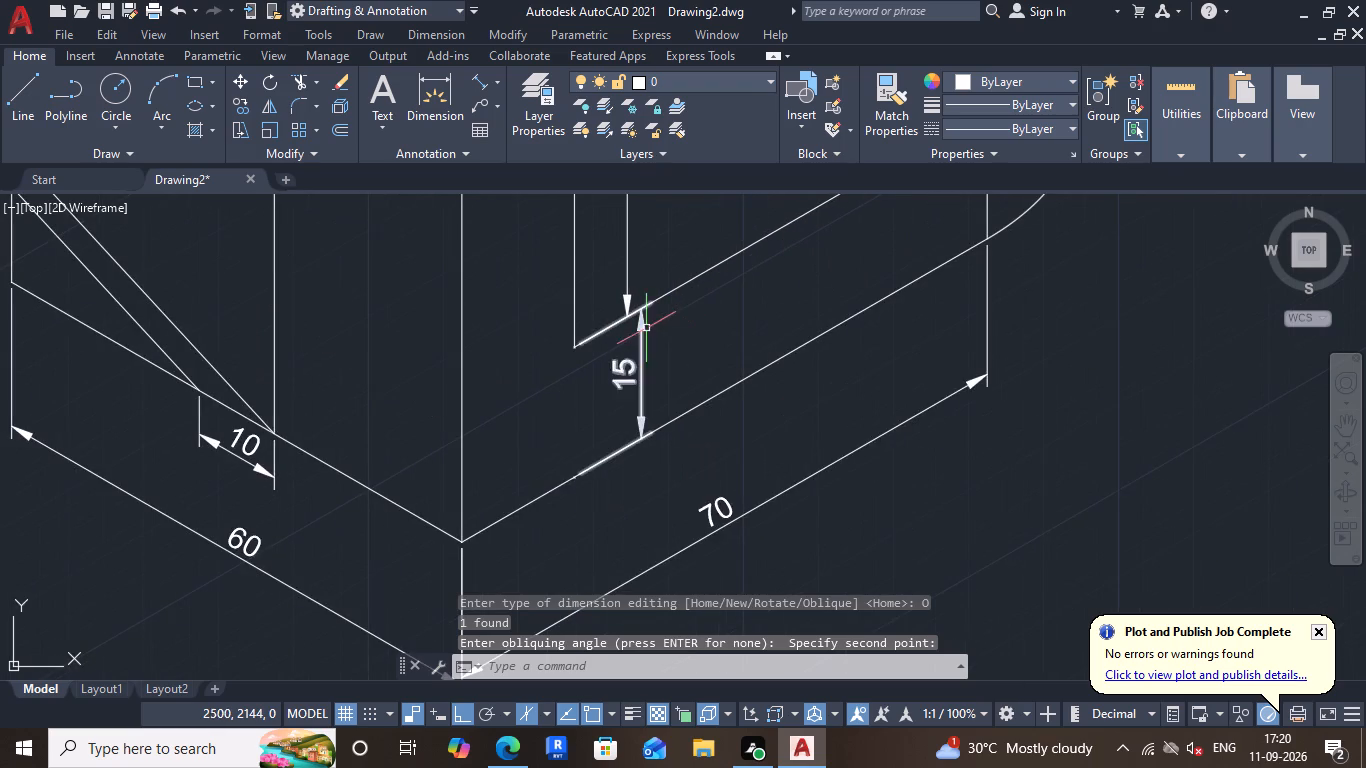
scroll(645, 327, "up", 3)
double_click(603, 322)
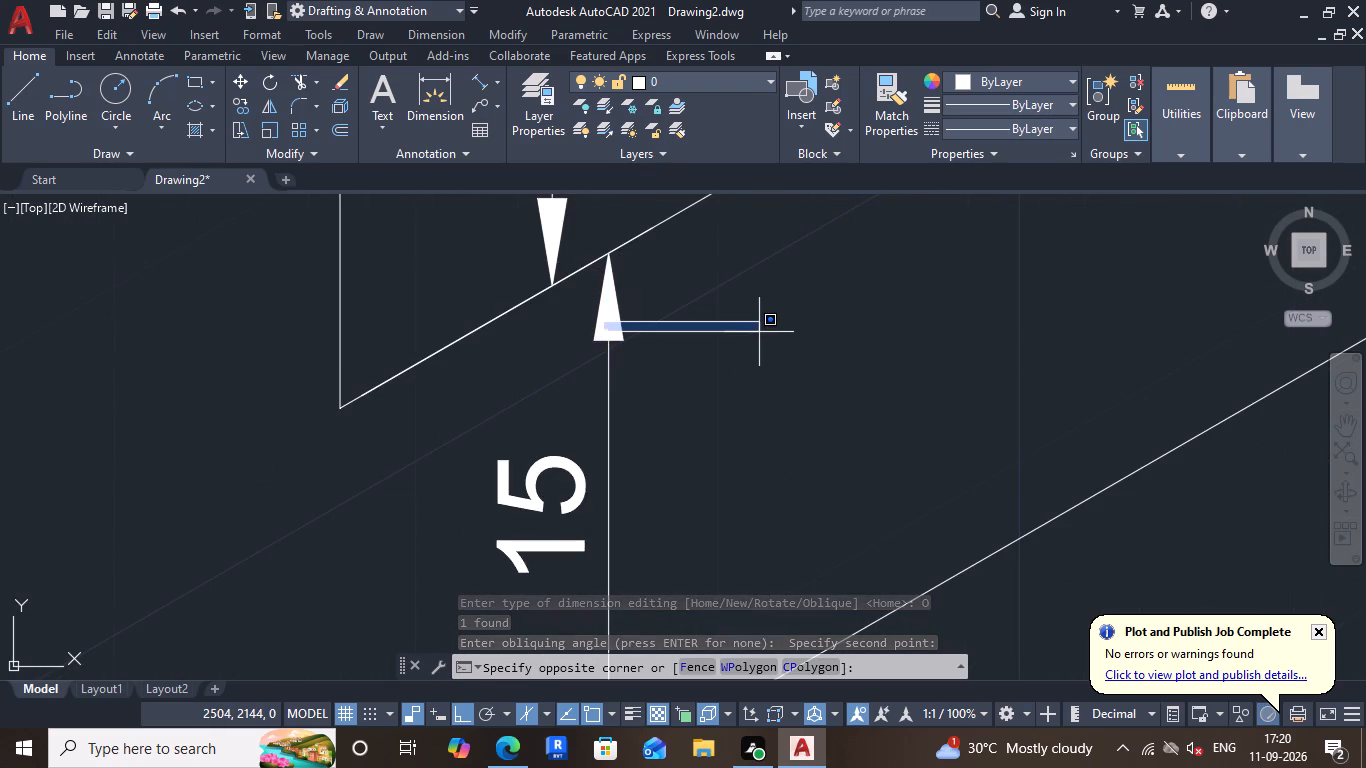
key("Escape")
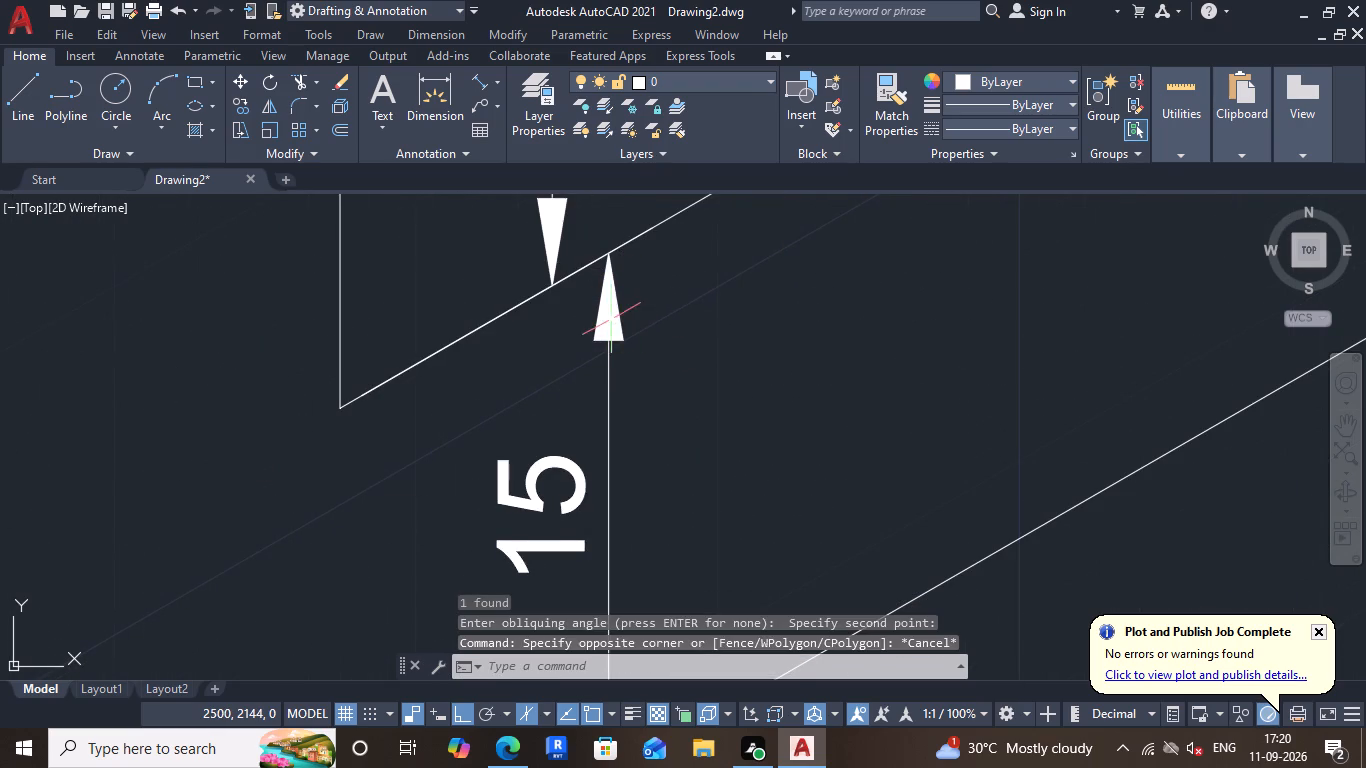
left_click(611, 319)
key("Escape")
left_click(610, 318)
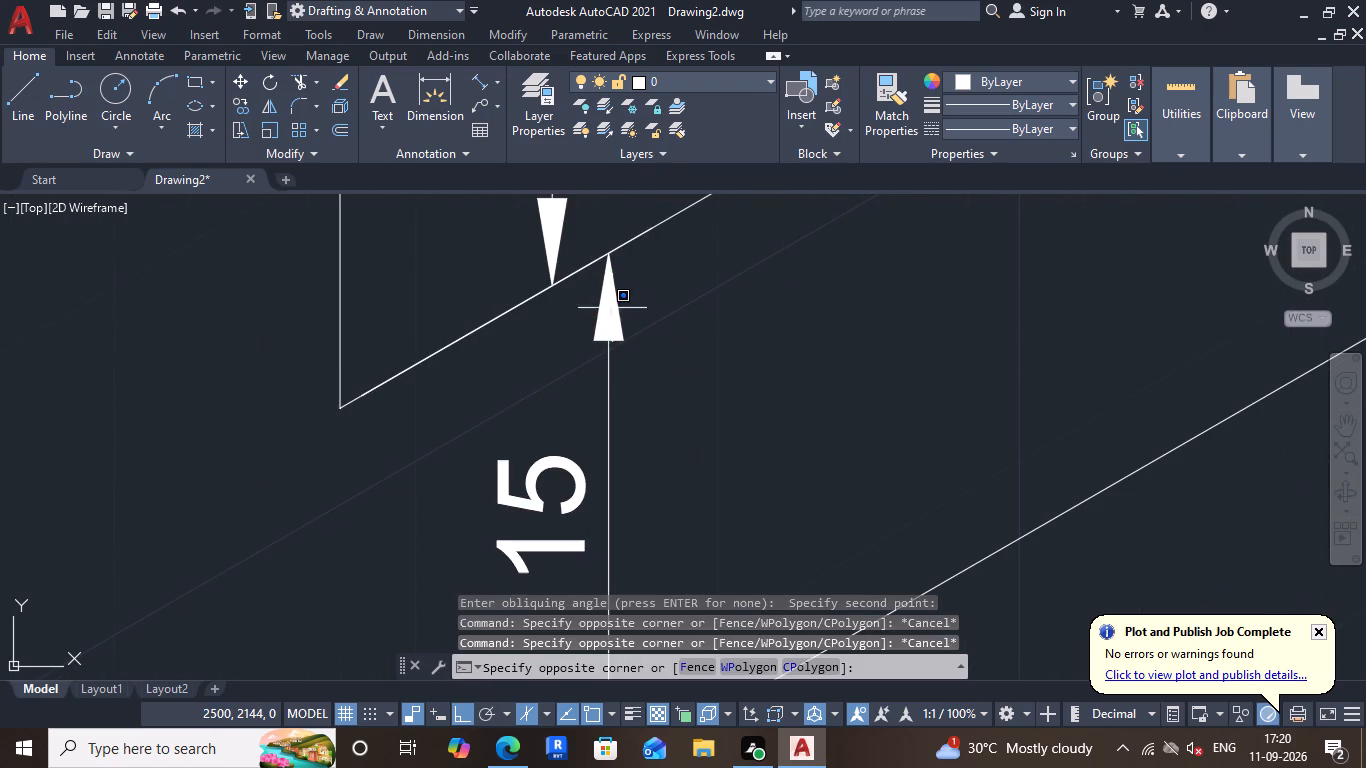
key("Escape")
Stretch the 15 base-thickness dimension by its upper dimension-line grip so it lines up with the 65 upright-height dimension line.
scroll(659, 323, "down", 3)
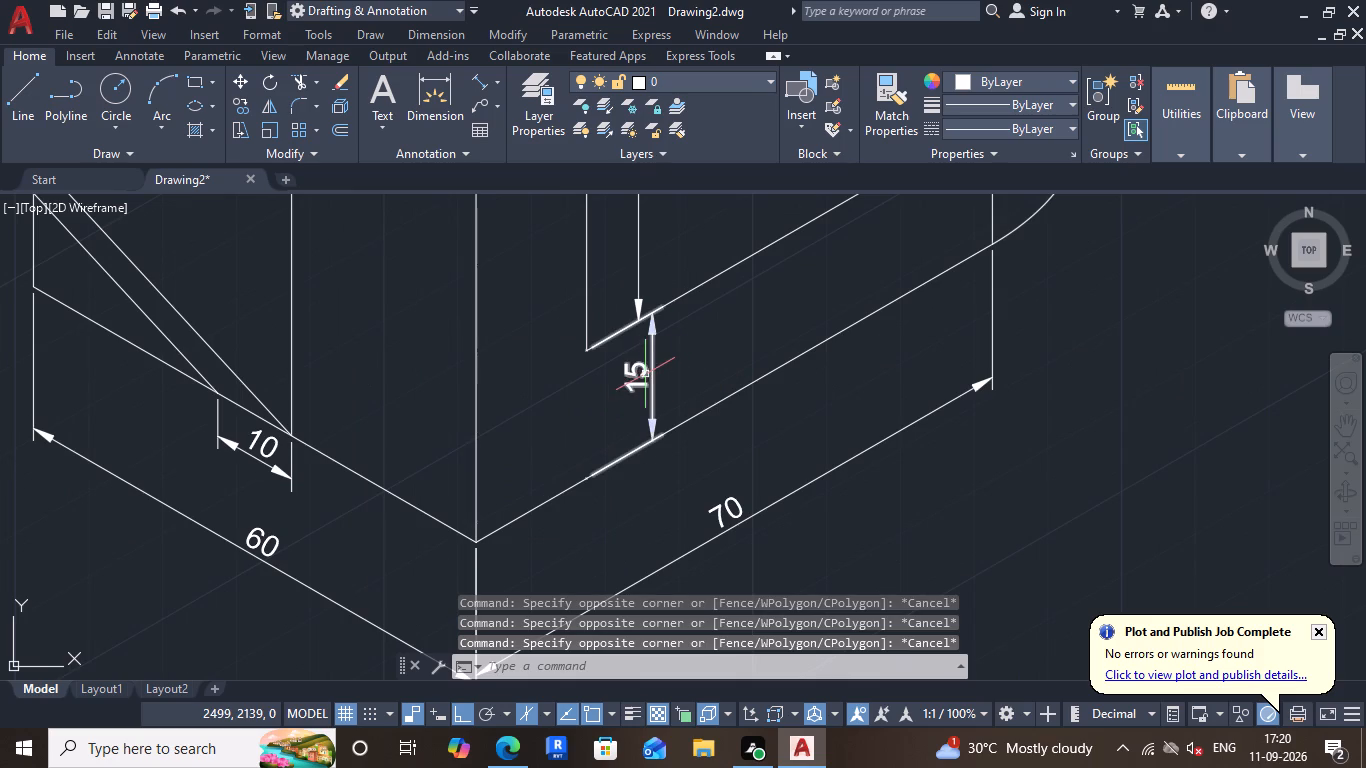
left_click(647, 374)
left_click(655, 310)
left_click(636, 323)
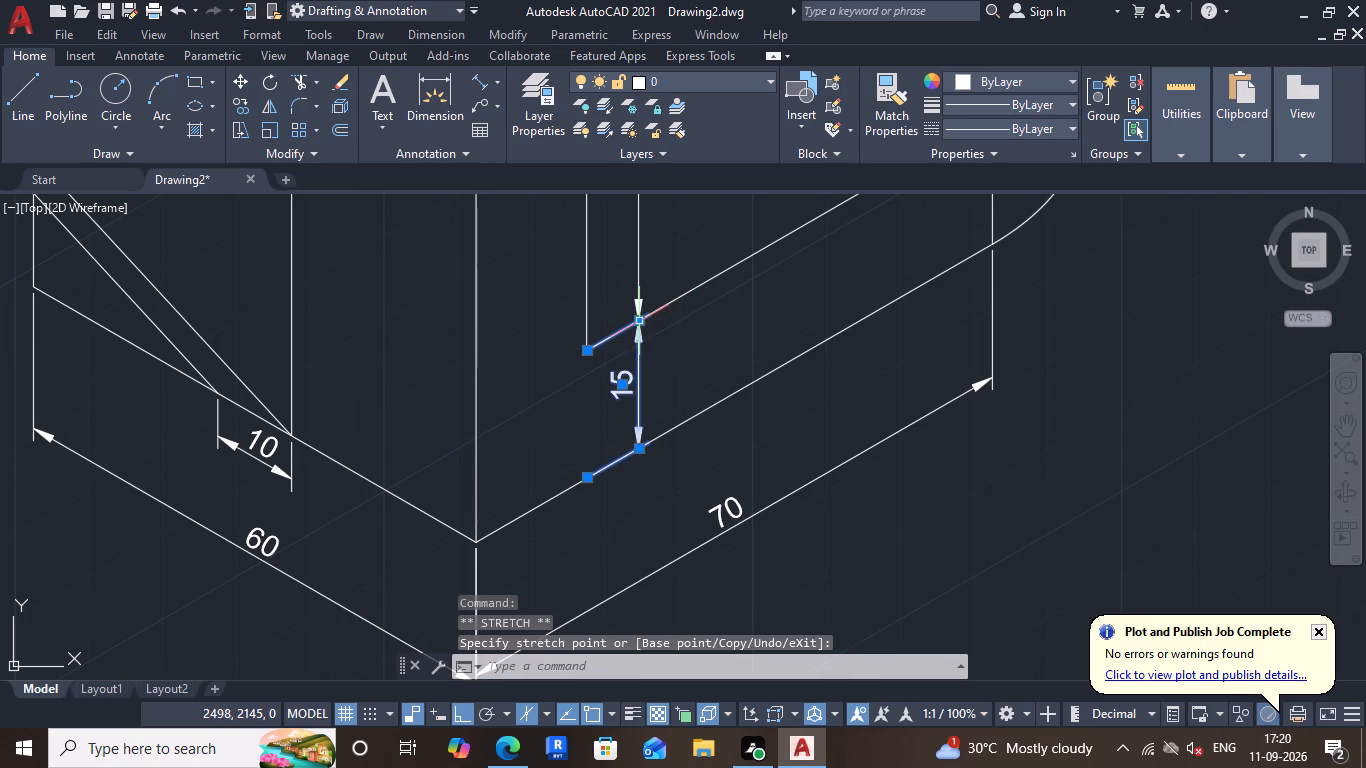
scroll(675, 330, "down", 3)
key("Escape")
Examine the whole isometric bracket, checking its saddle, rib, slotted base, centre lines and dimensions.
scroll(696, 345, "down", 1)
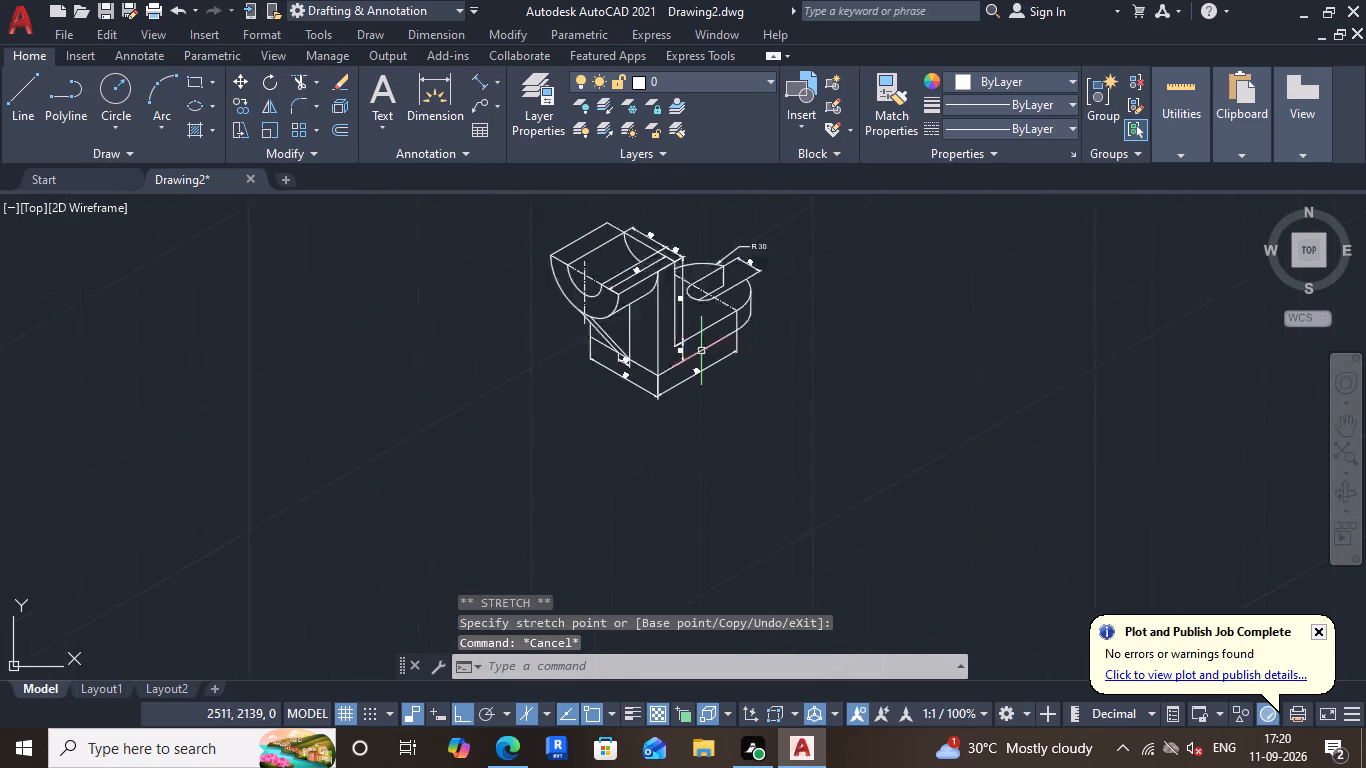
scroll(701, 351, "down", 1)
scroll(693, 320, "up", 3)
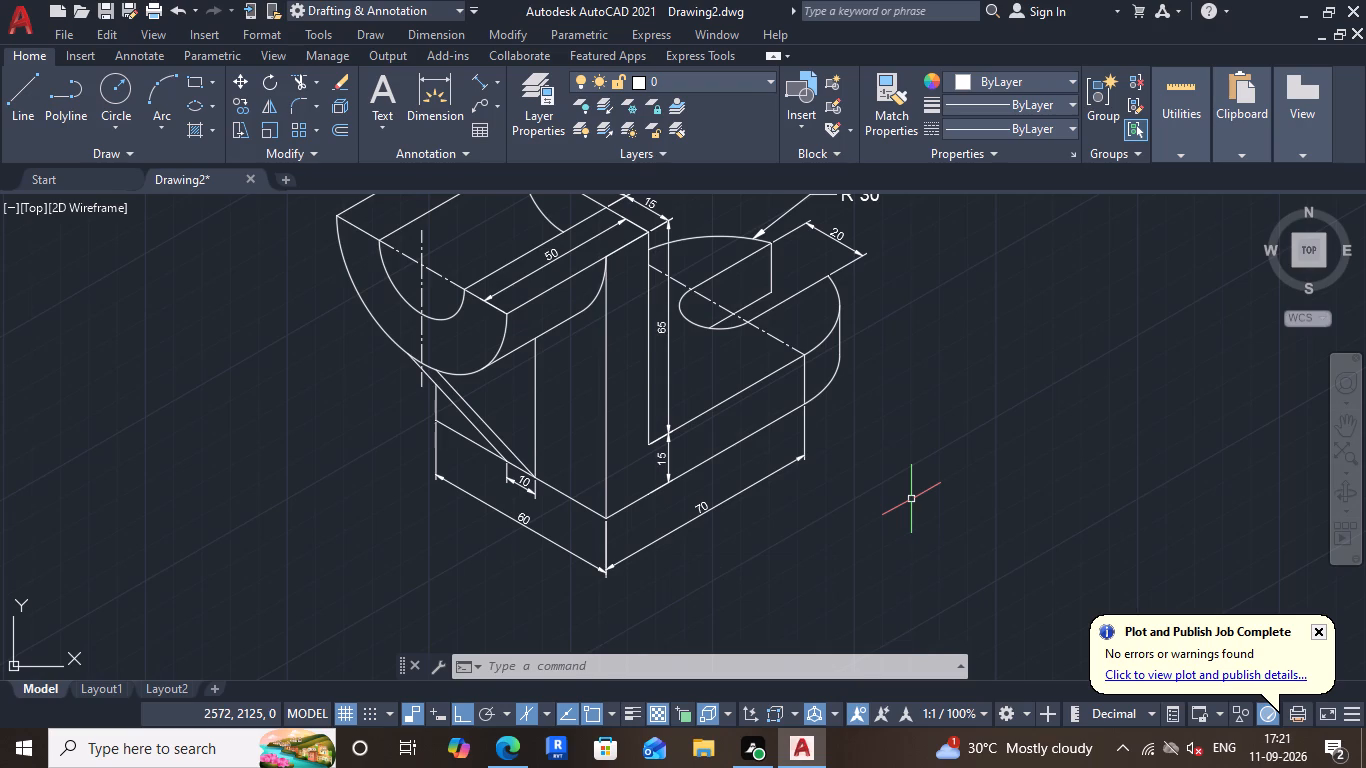
scroll(1000, 544, "down", 2)
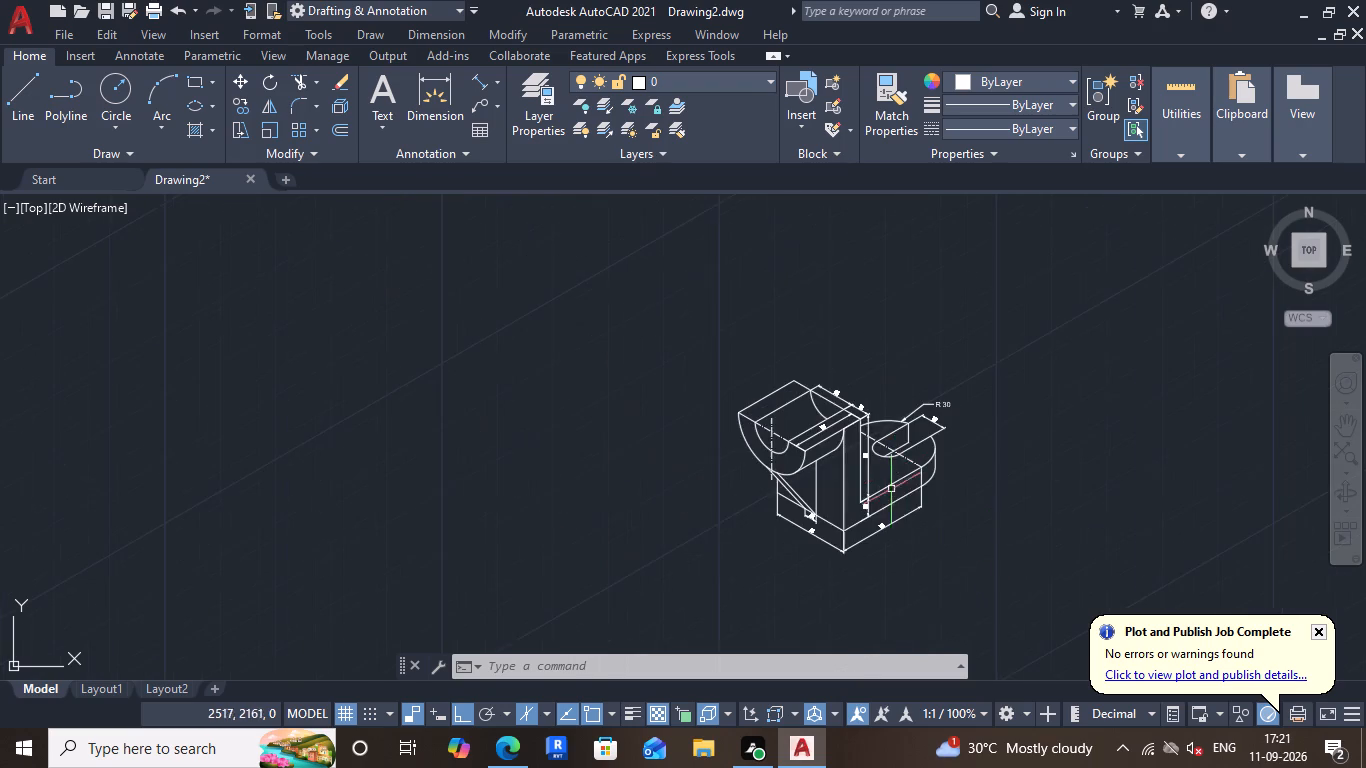
scroll(891, 502, "up", 2)
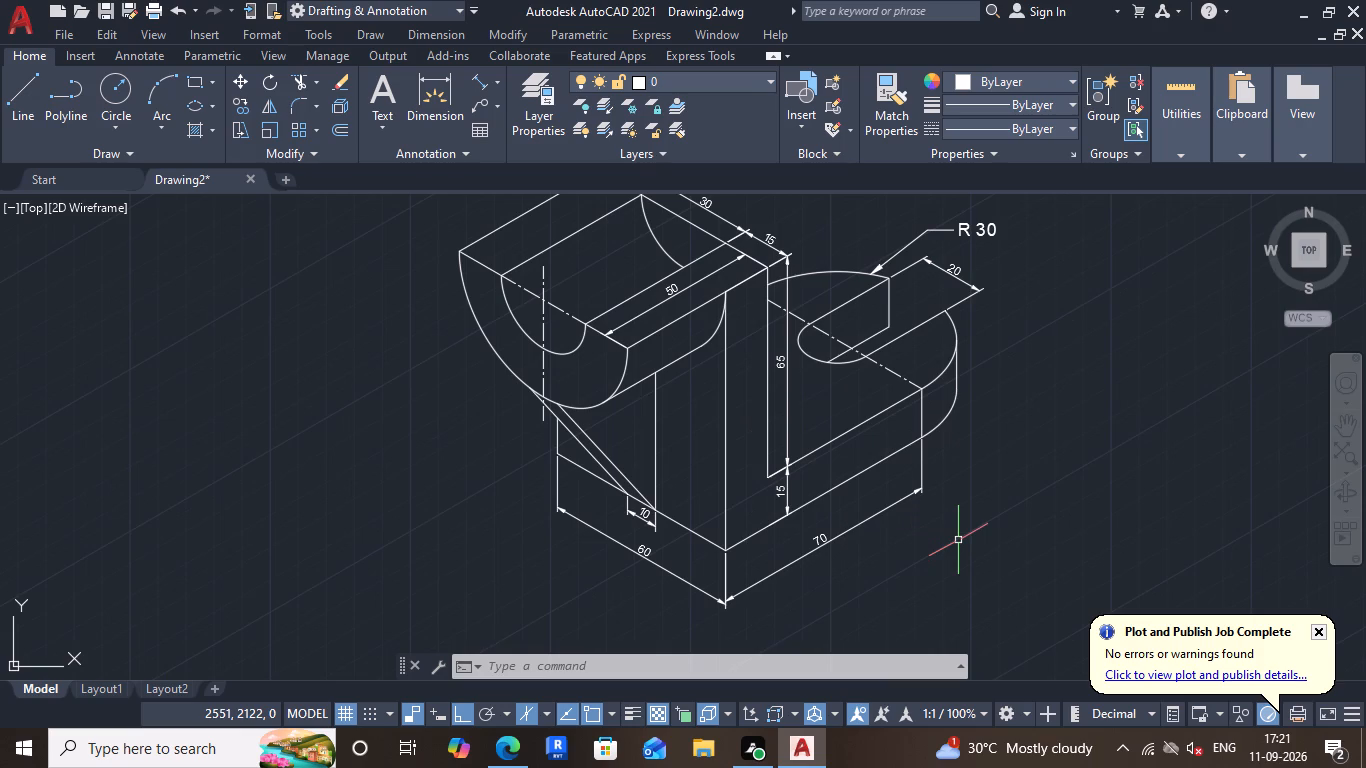
scroll(958, 540, "up", 2)
scroll(953, 536, "down", 4)
scroll(796, 466, "up", 2)
middle_click_drag(617, 358, 618, 372)
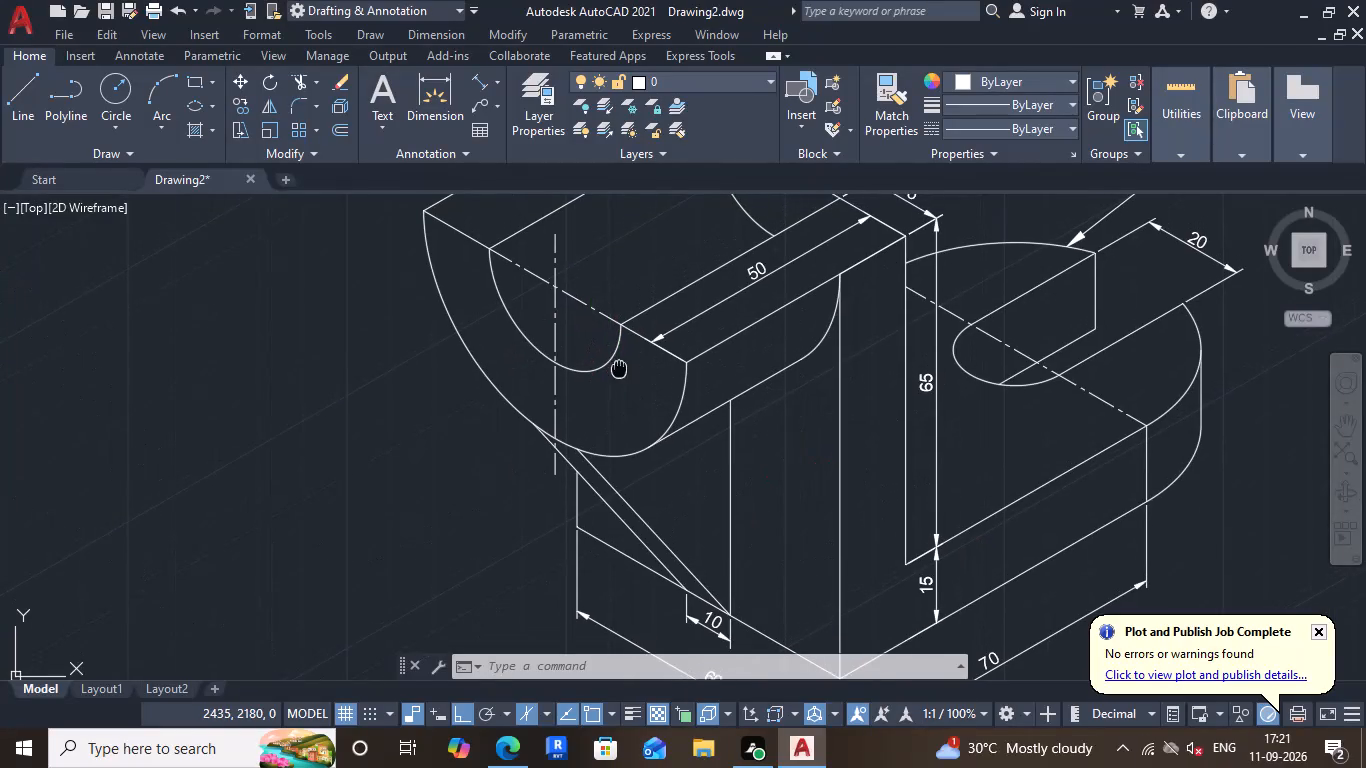
middle_click_drag(1118, 549, 1085, 605)
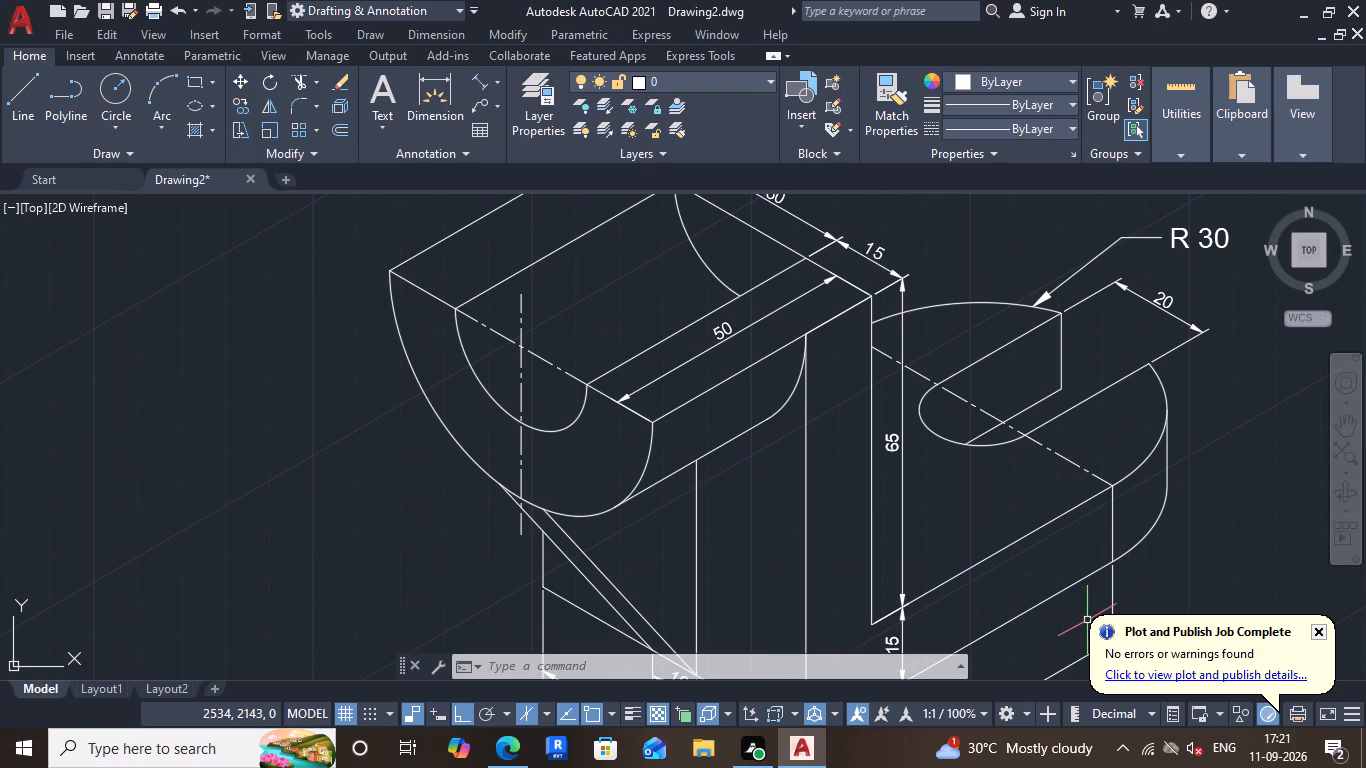
scroll(1107, 626, "down", 3)
middle_click_drag(1000, 575, 932, 478)
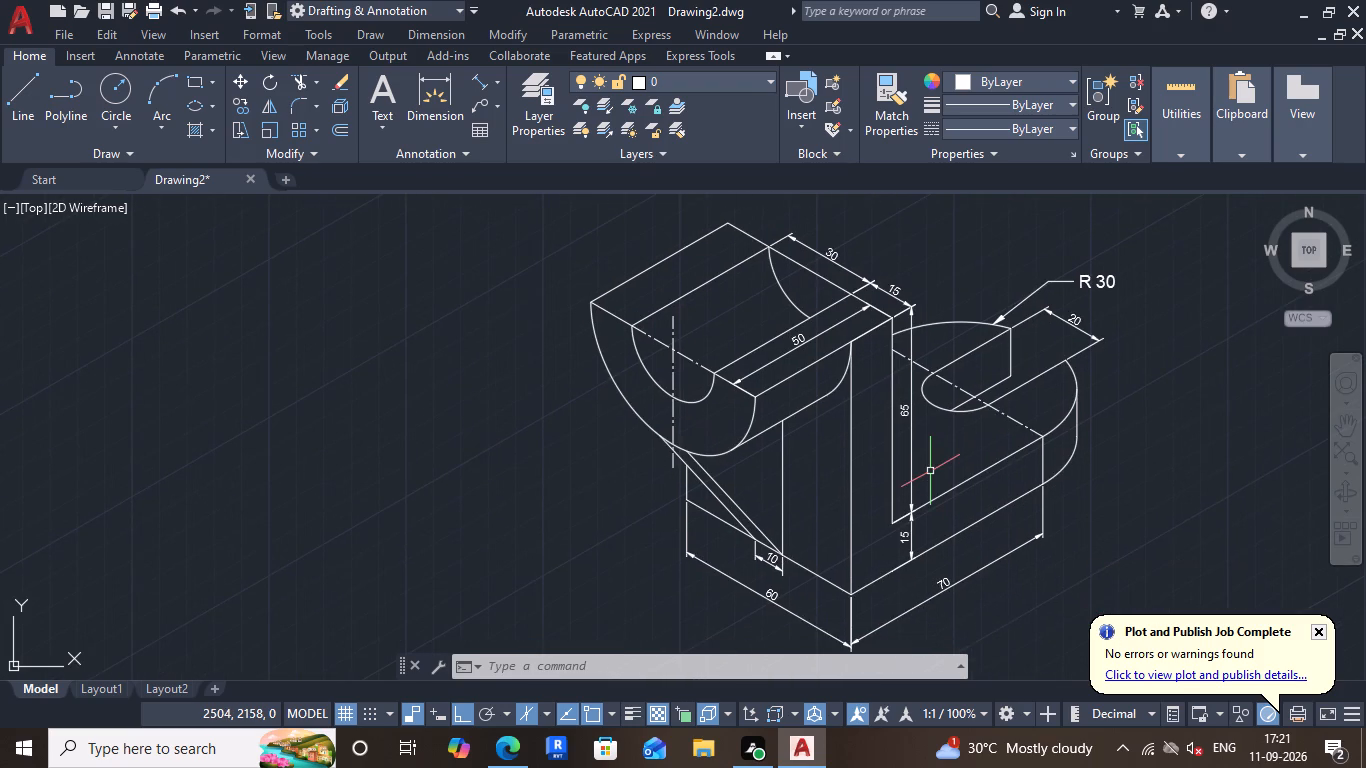
middle_click_drag(950, 482, 951, 486)
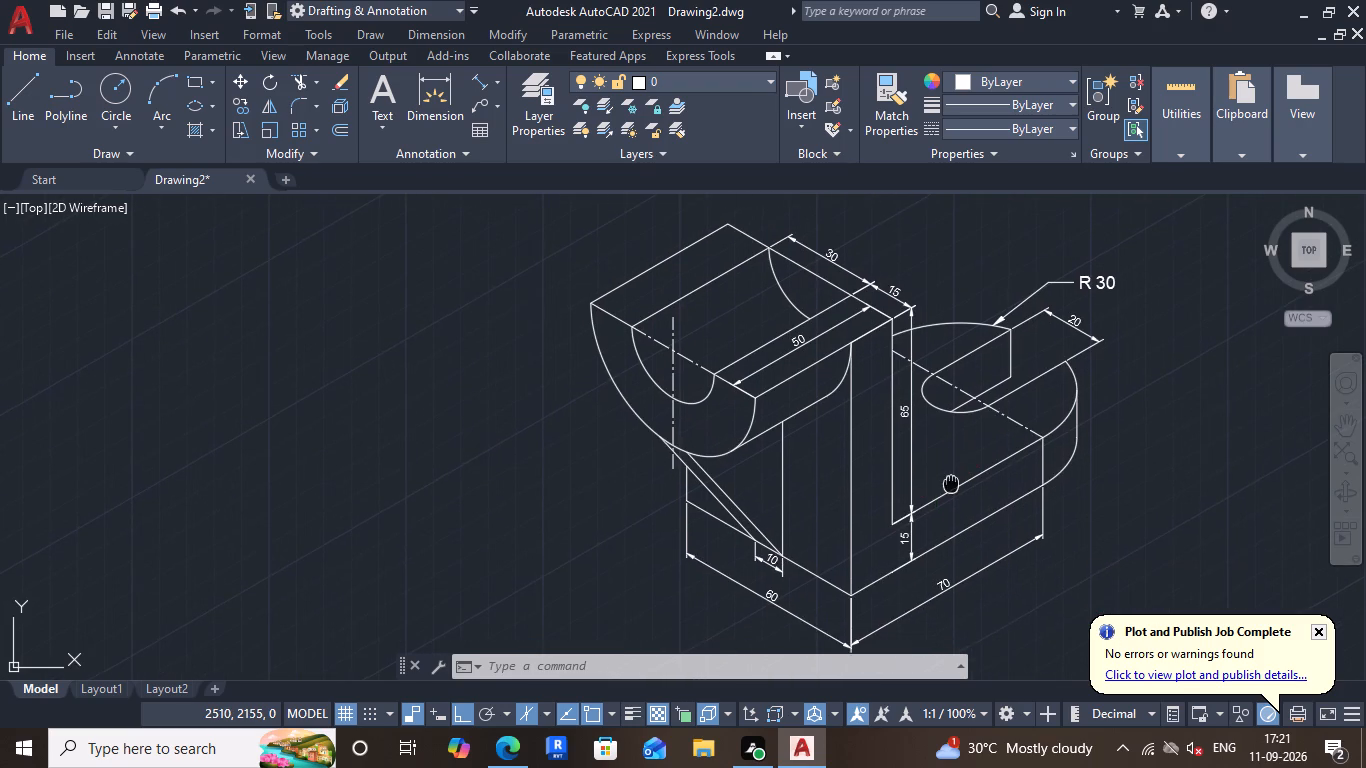
middle_click_drag(951, 486, 950, 517)
middle_click(949, 519)
middle_click_drag(929, 522, 910, 494)
middle_click_drag(911, 492, 986, 605)
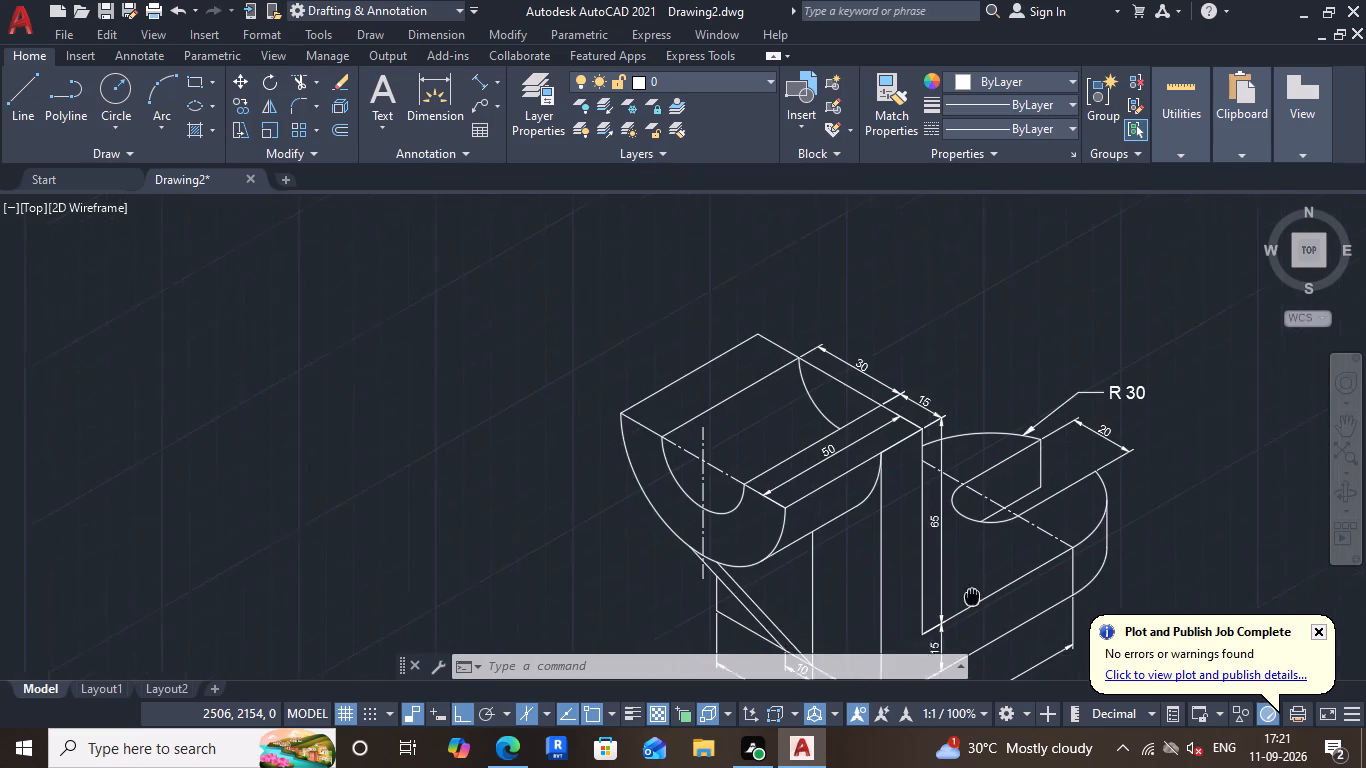
middle_click_drag(986, 605, 1009, 605)
middle_click_drag(1010, 601, 1017, 589)
middle_click_drag(1021, 585, 1052, 570)
middle_click_drag(955, 568, 973, 537)
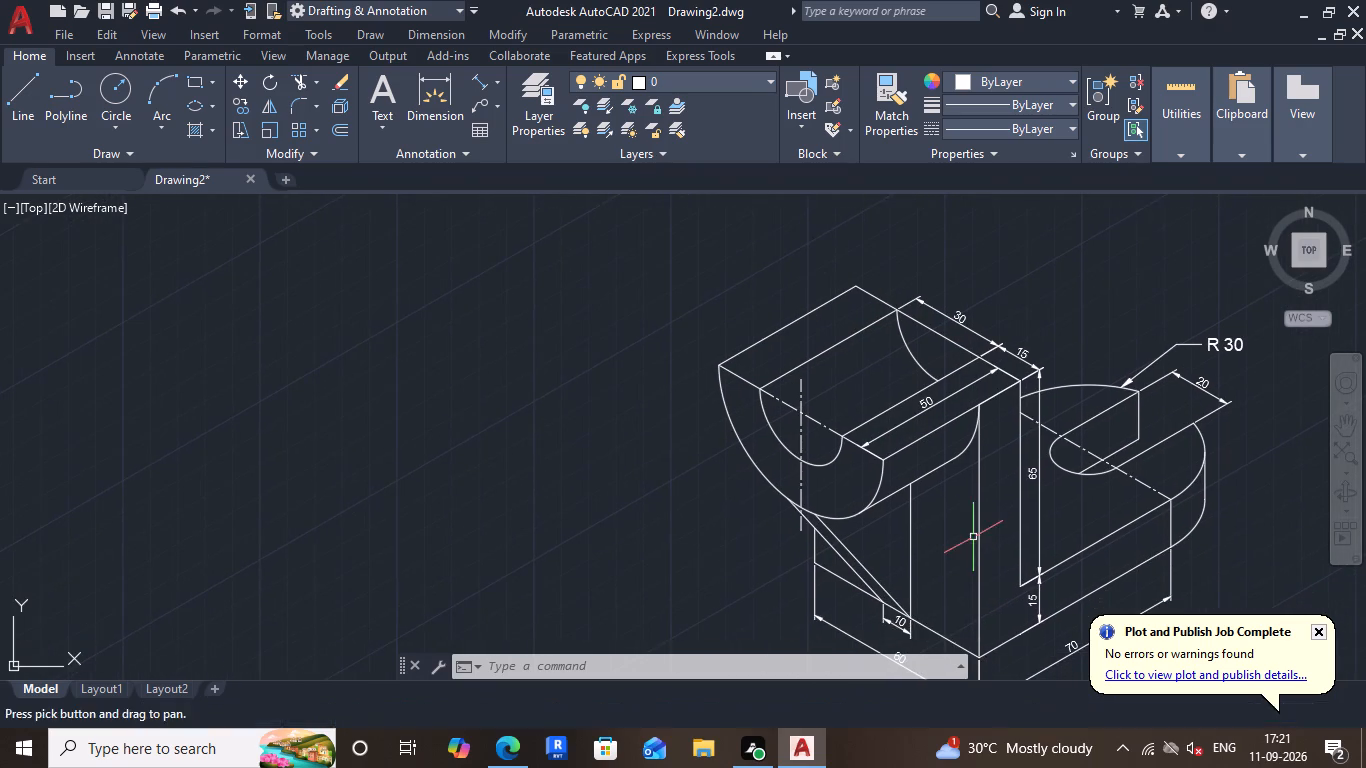
middle_click_drag(974, 536, 868, 550)
middle_click_drag(877, 546, 906, 481)
middle_click_drag(1020, 544, 936, 444)
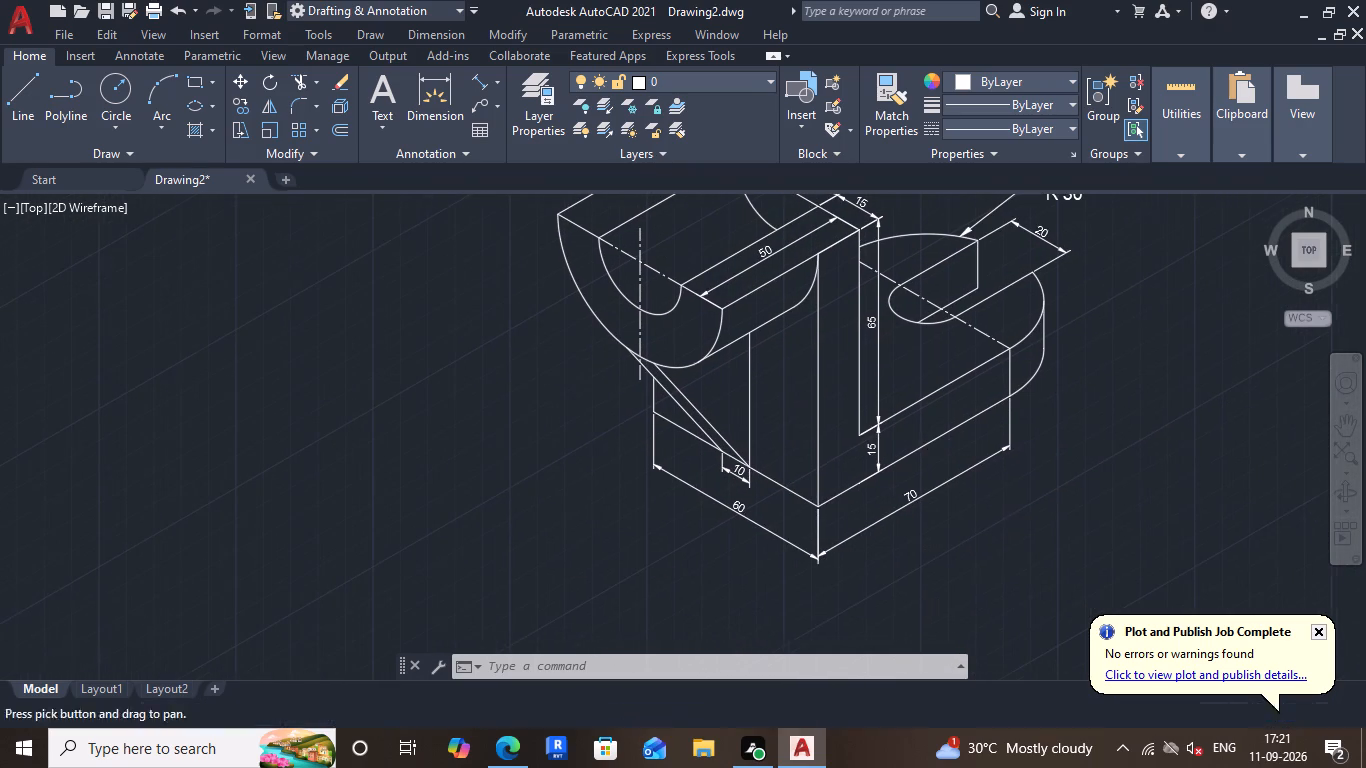
Draw a 10 mm line at 330° on the left isoplane in the empty space beyond the 70 dimension.
left_click(15, 95)
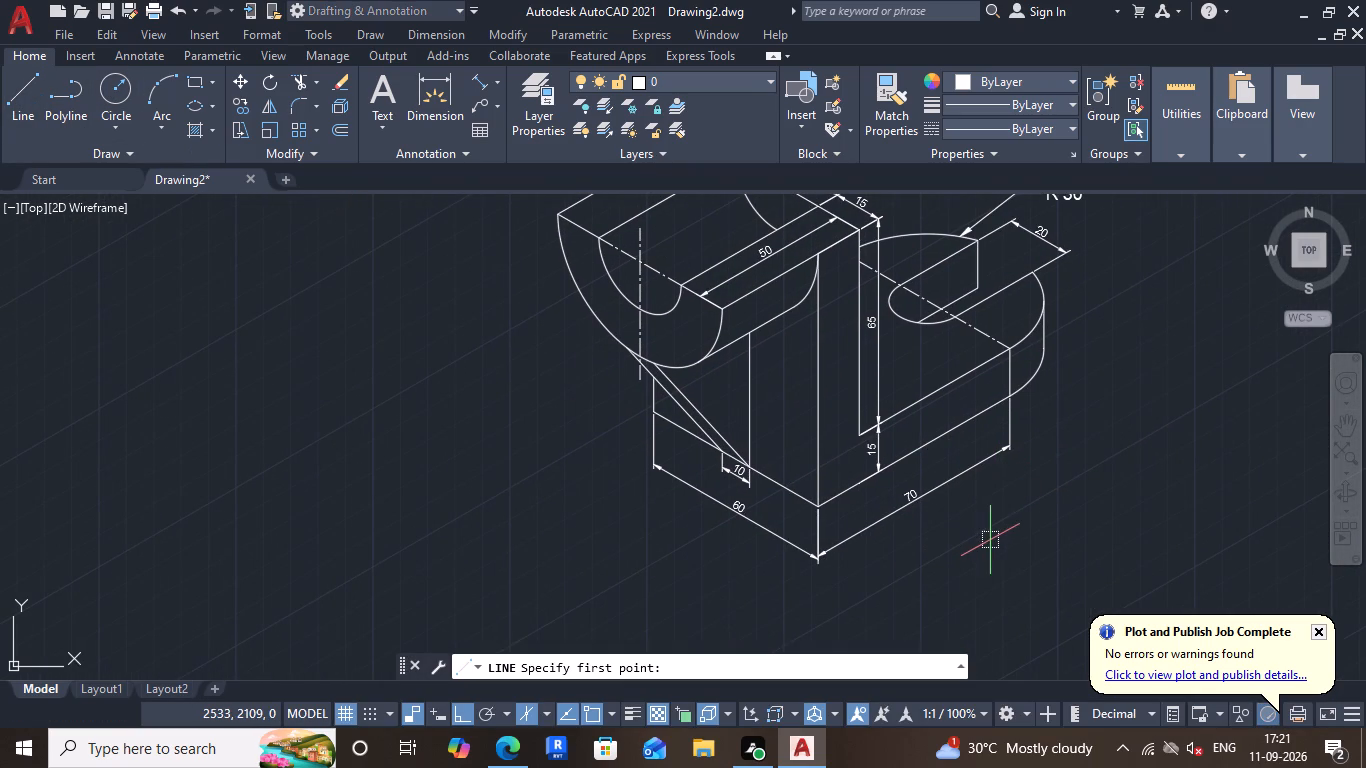
left_click(993, 537)
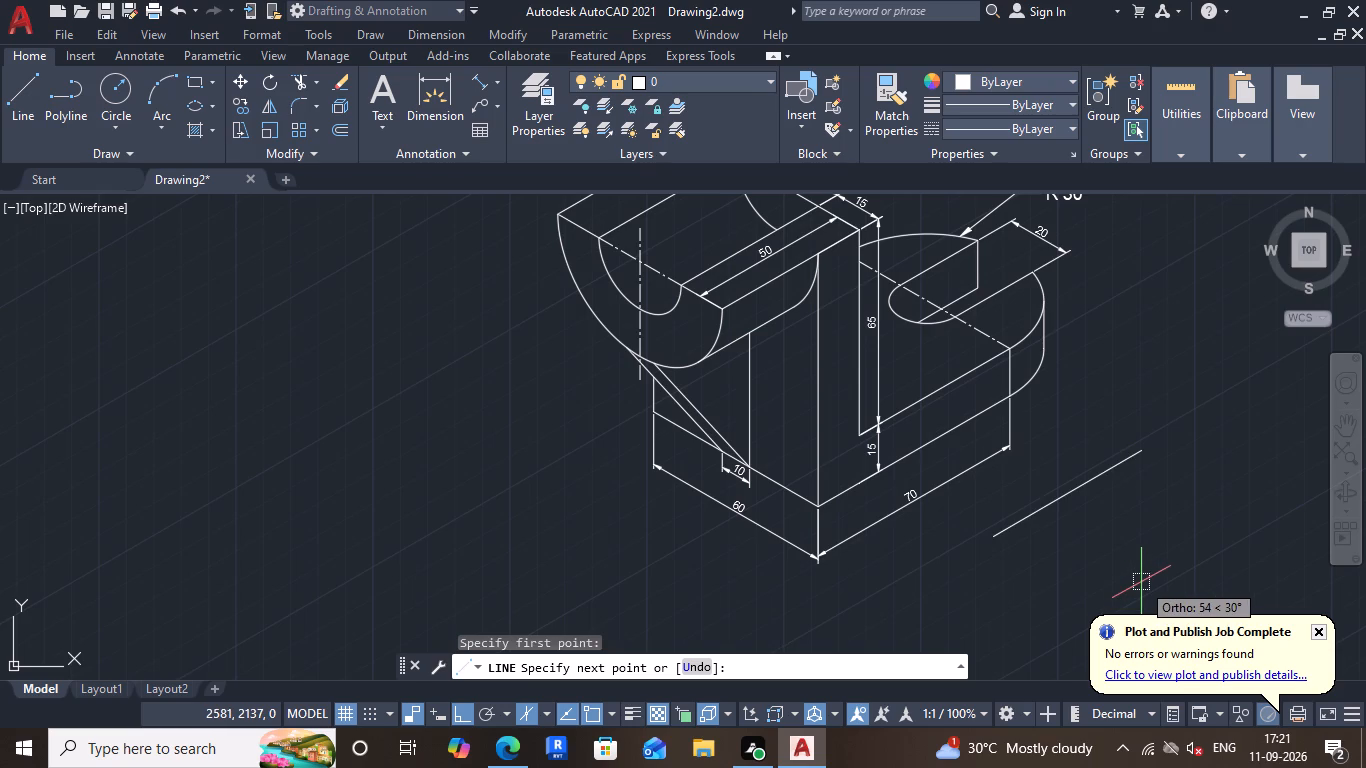
key("F5")
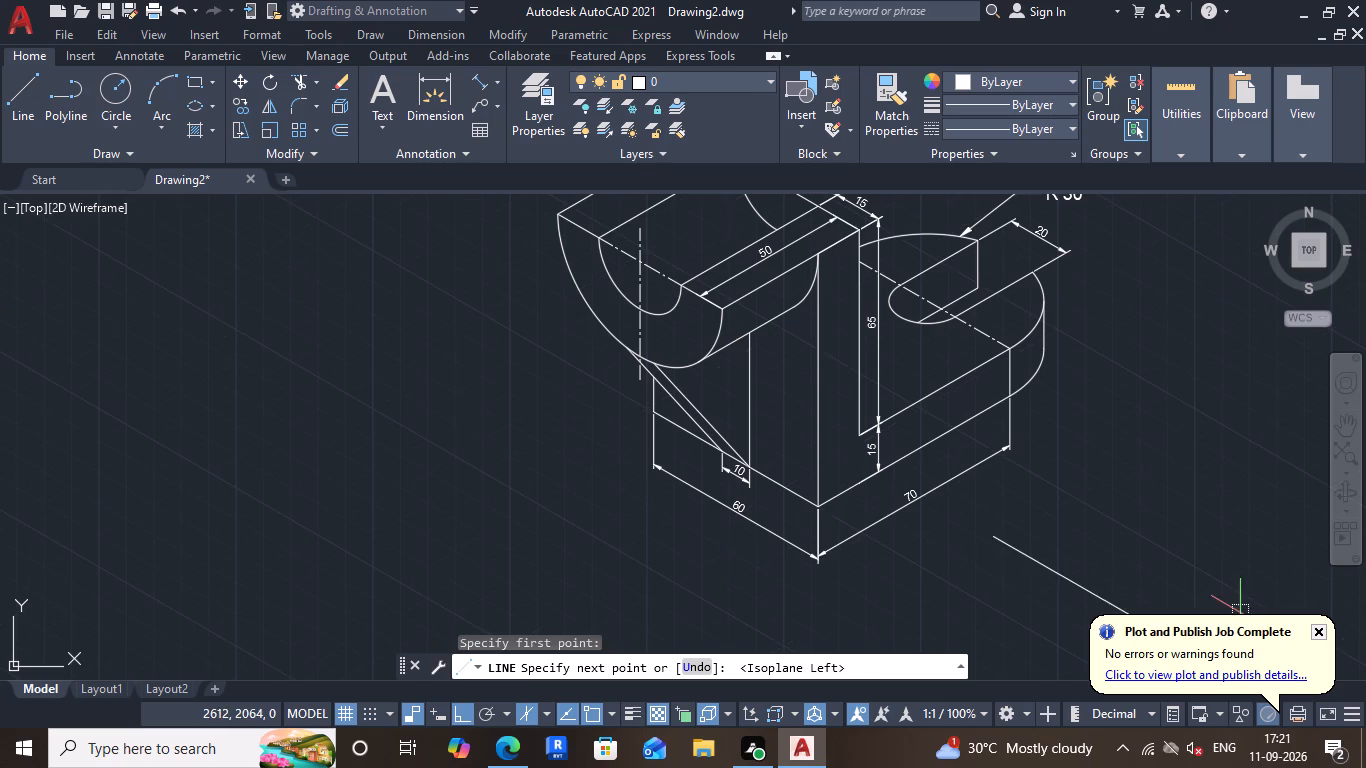
scroll(997, 537, "down", 3)
scroll(1059, 575, "up", 2)
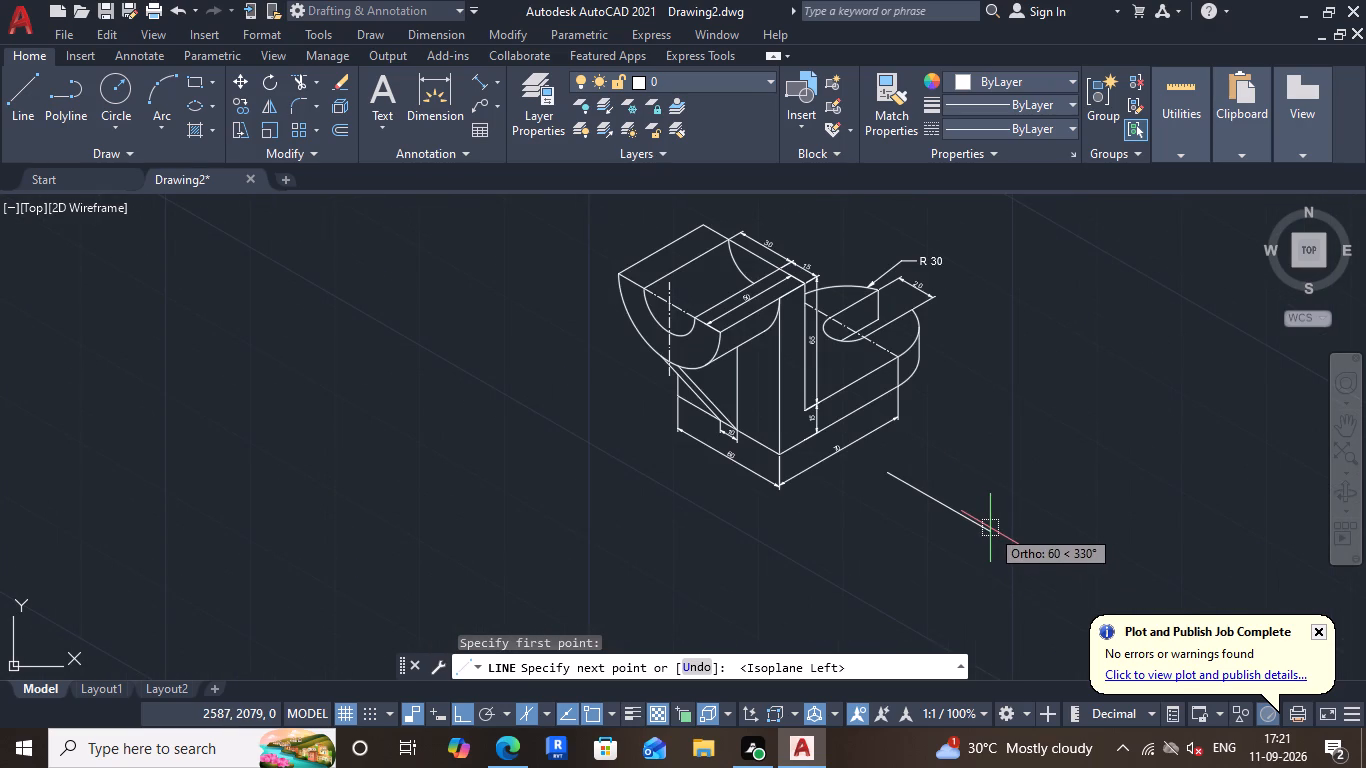
type("10")
key("Return")
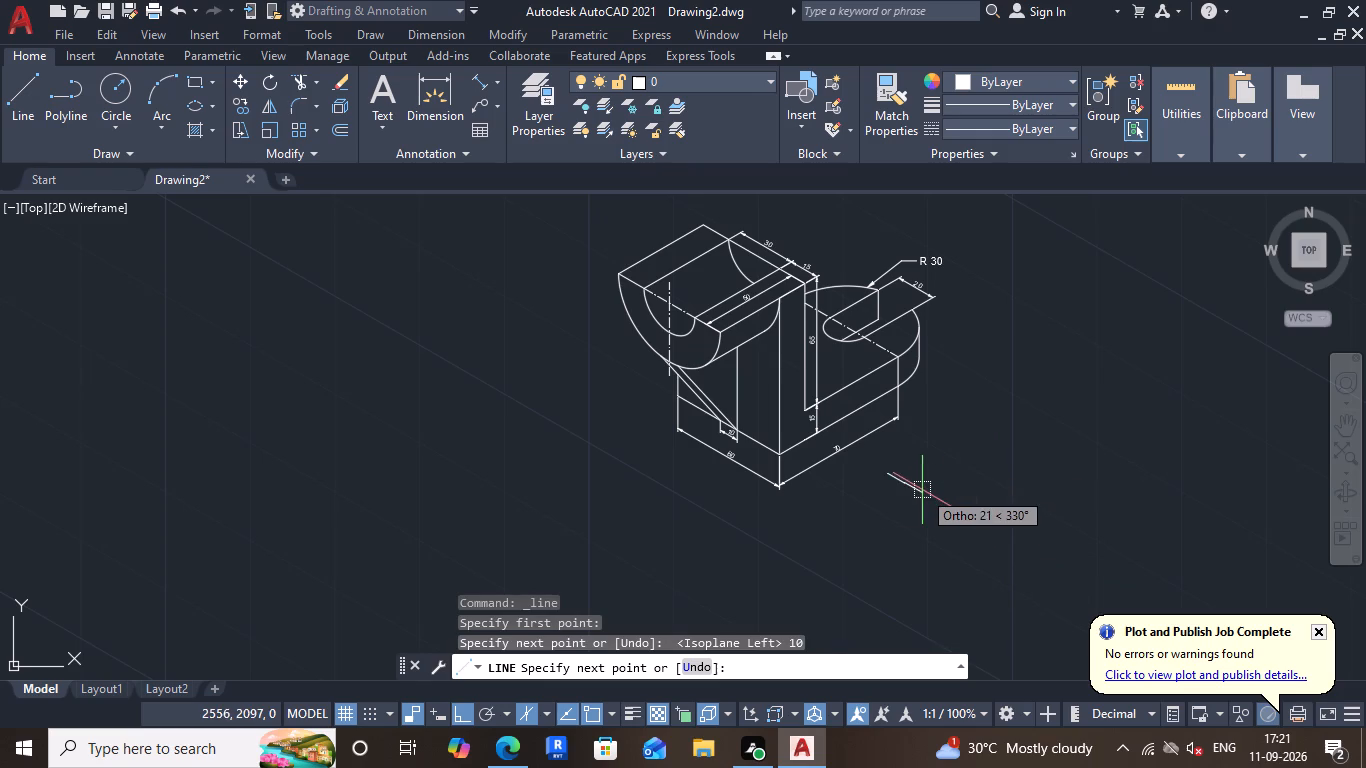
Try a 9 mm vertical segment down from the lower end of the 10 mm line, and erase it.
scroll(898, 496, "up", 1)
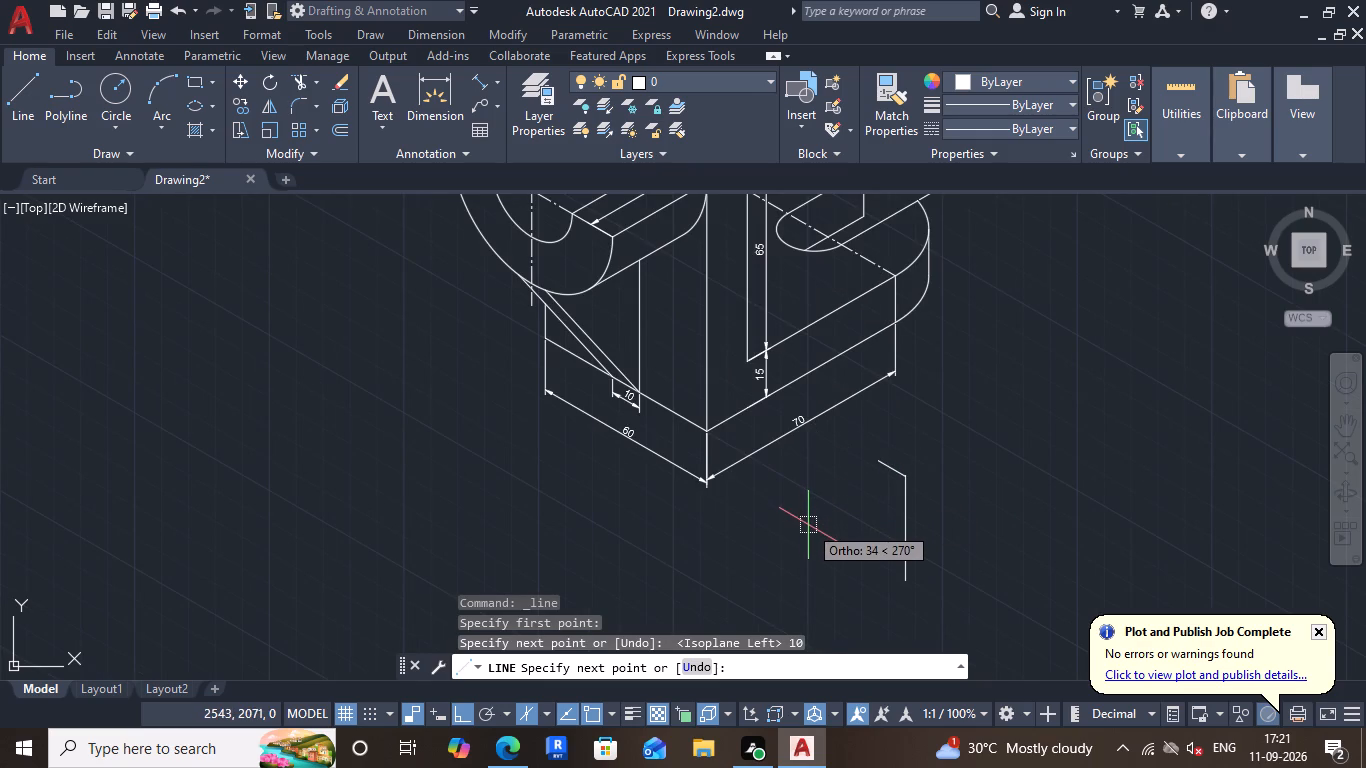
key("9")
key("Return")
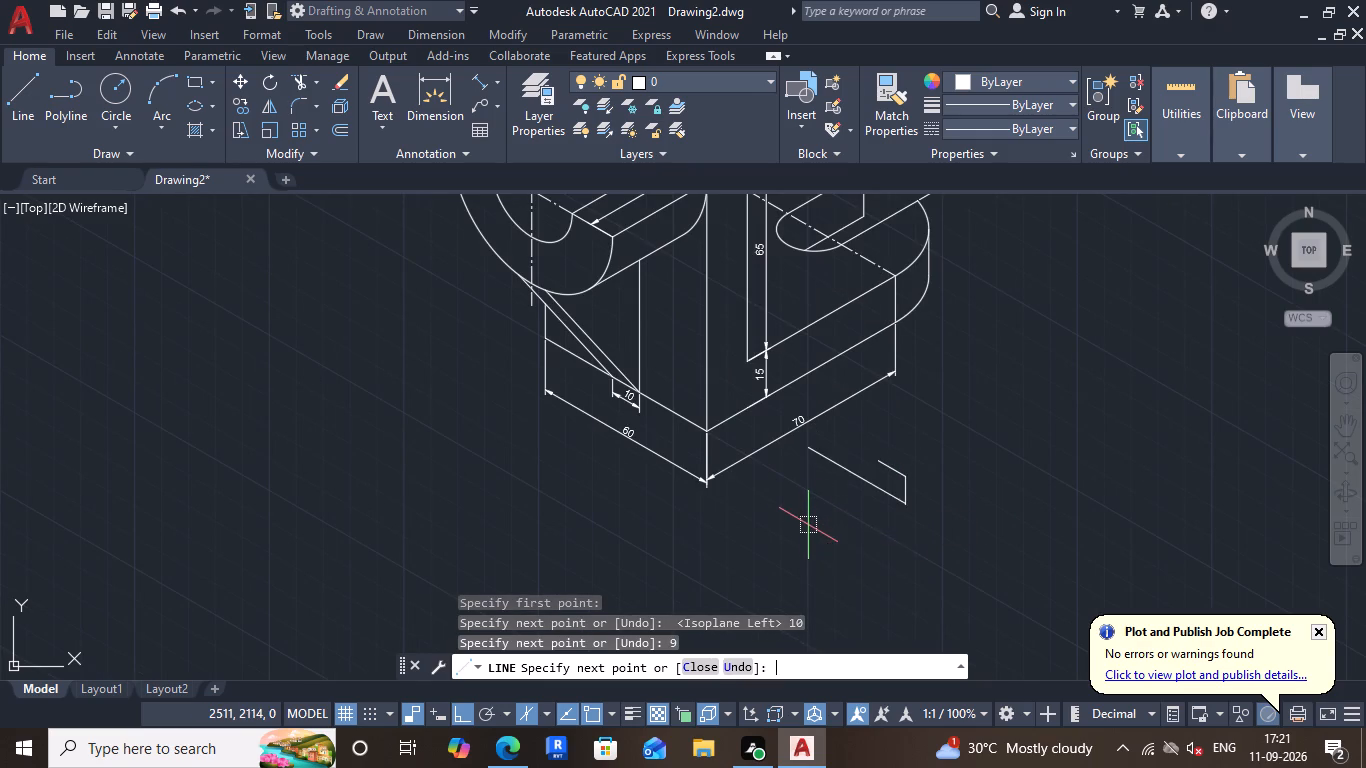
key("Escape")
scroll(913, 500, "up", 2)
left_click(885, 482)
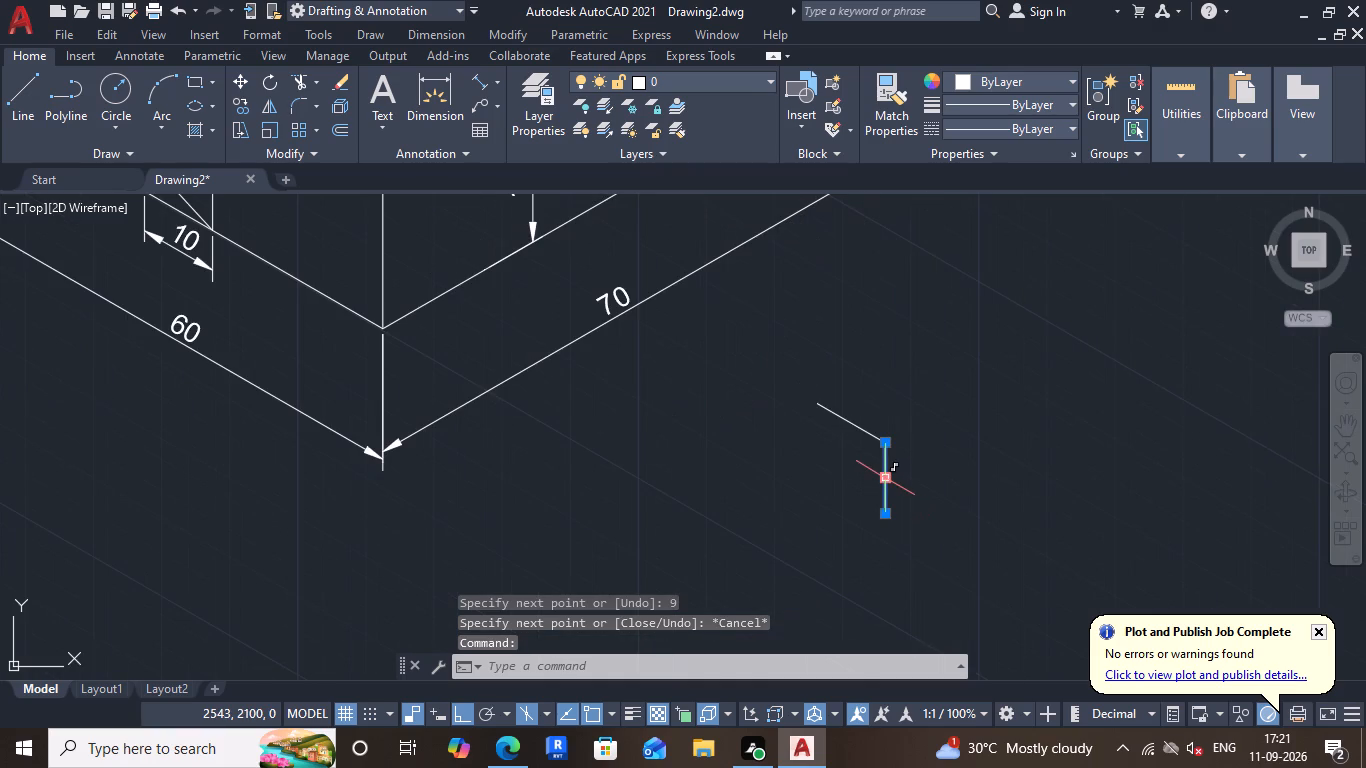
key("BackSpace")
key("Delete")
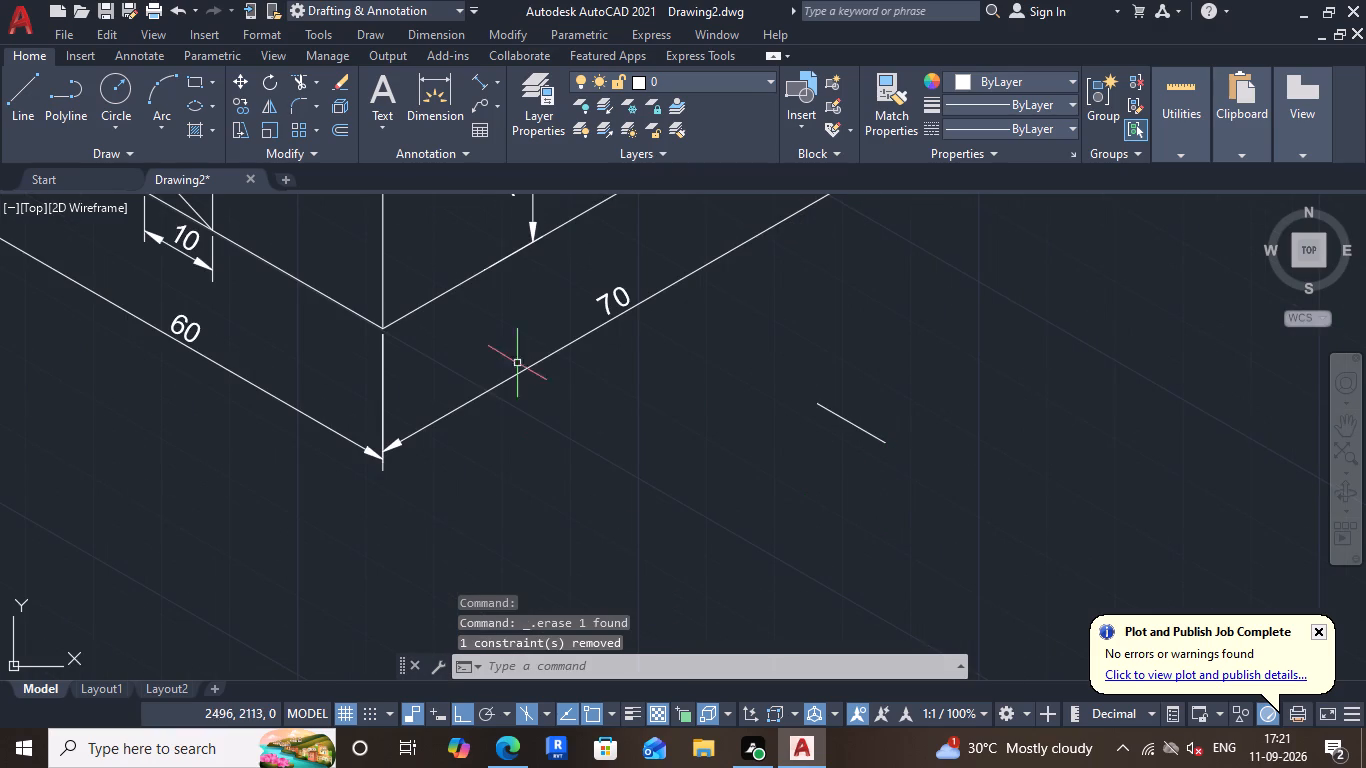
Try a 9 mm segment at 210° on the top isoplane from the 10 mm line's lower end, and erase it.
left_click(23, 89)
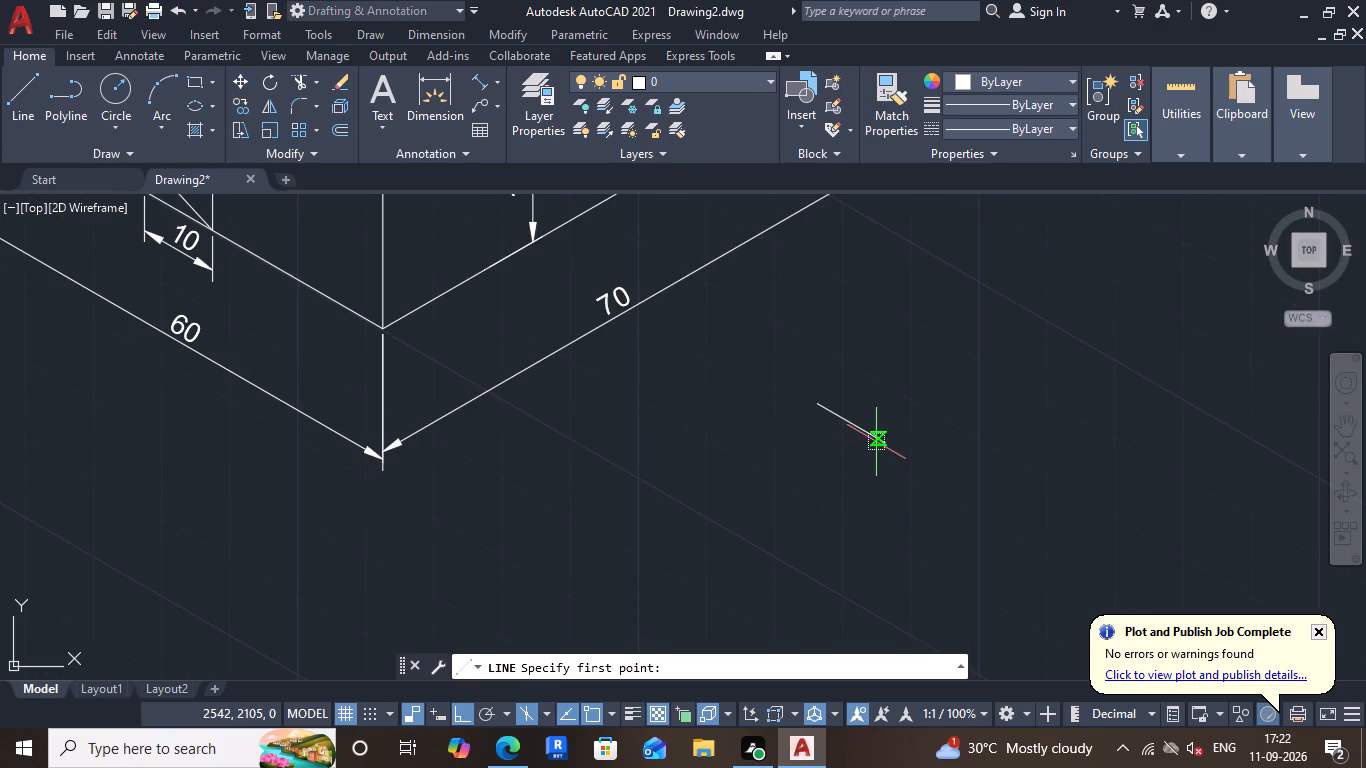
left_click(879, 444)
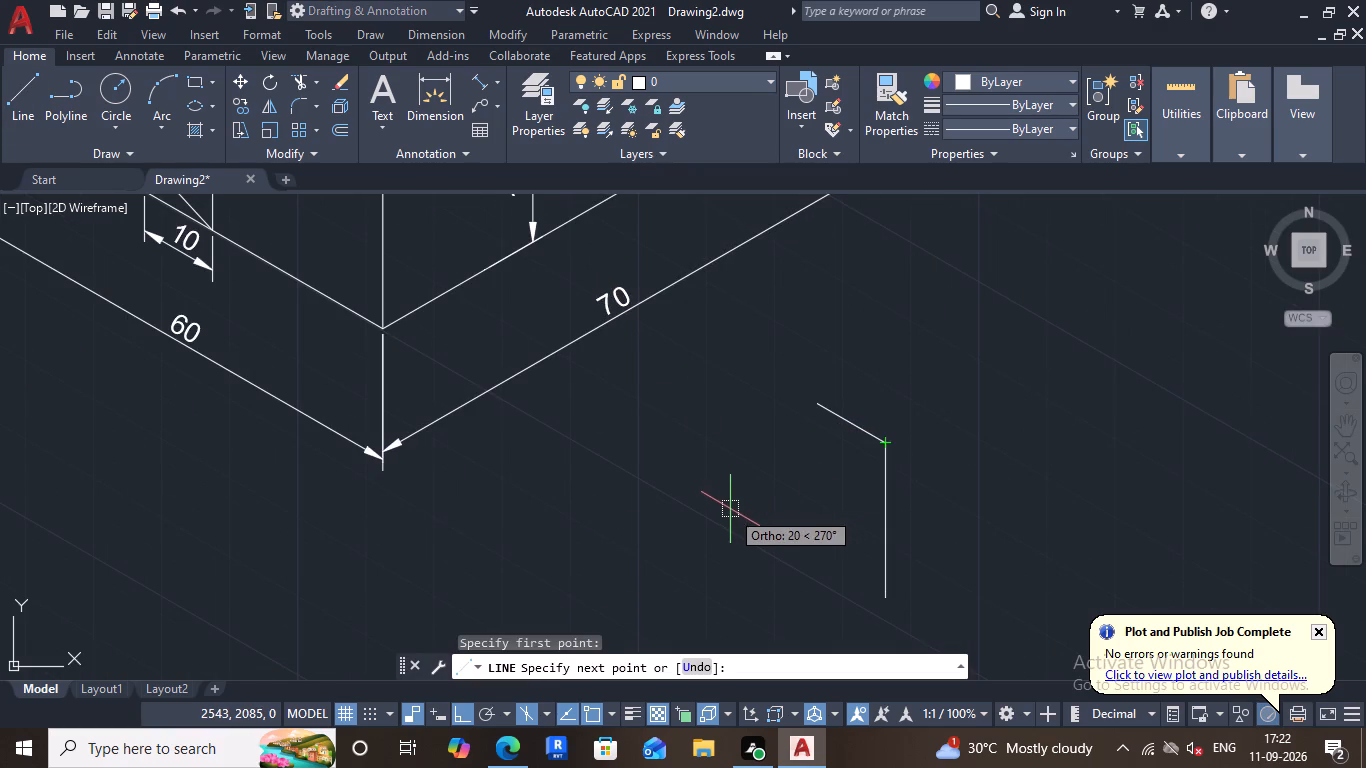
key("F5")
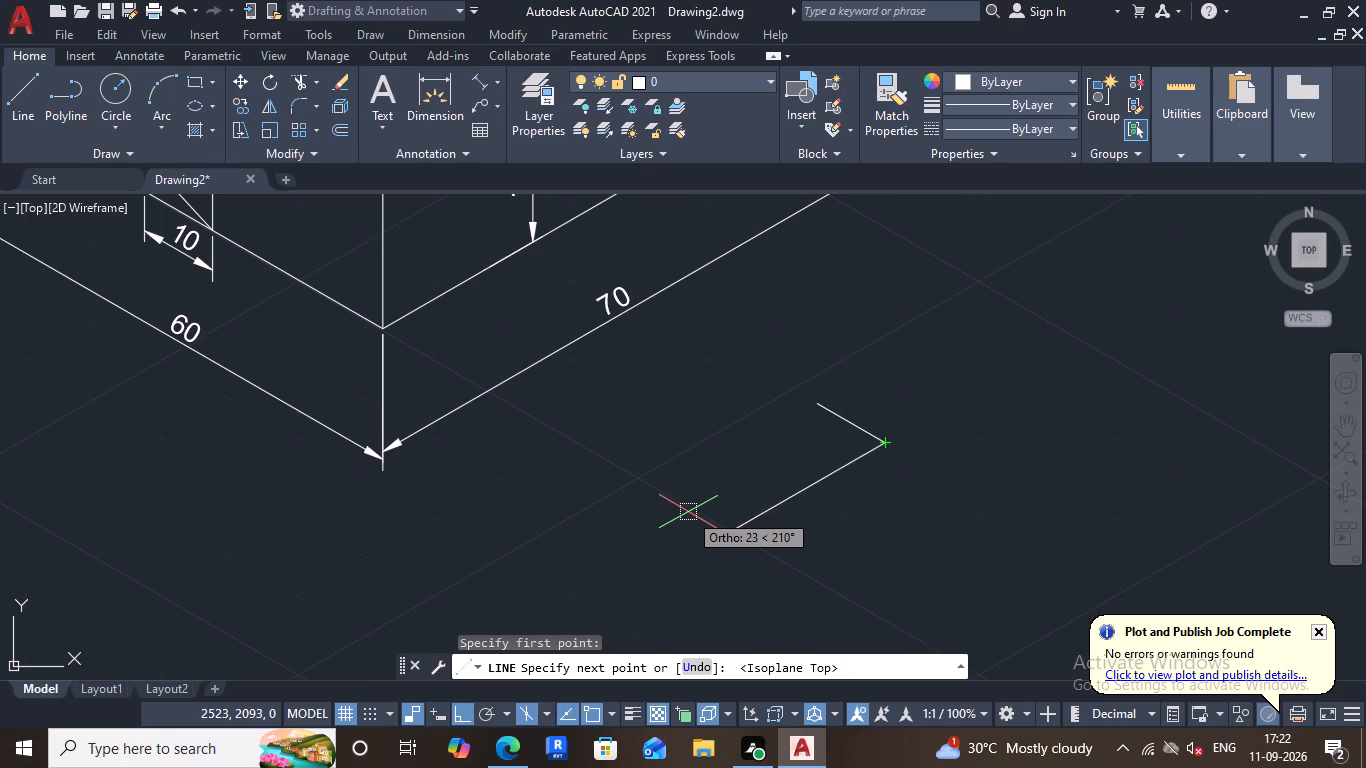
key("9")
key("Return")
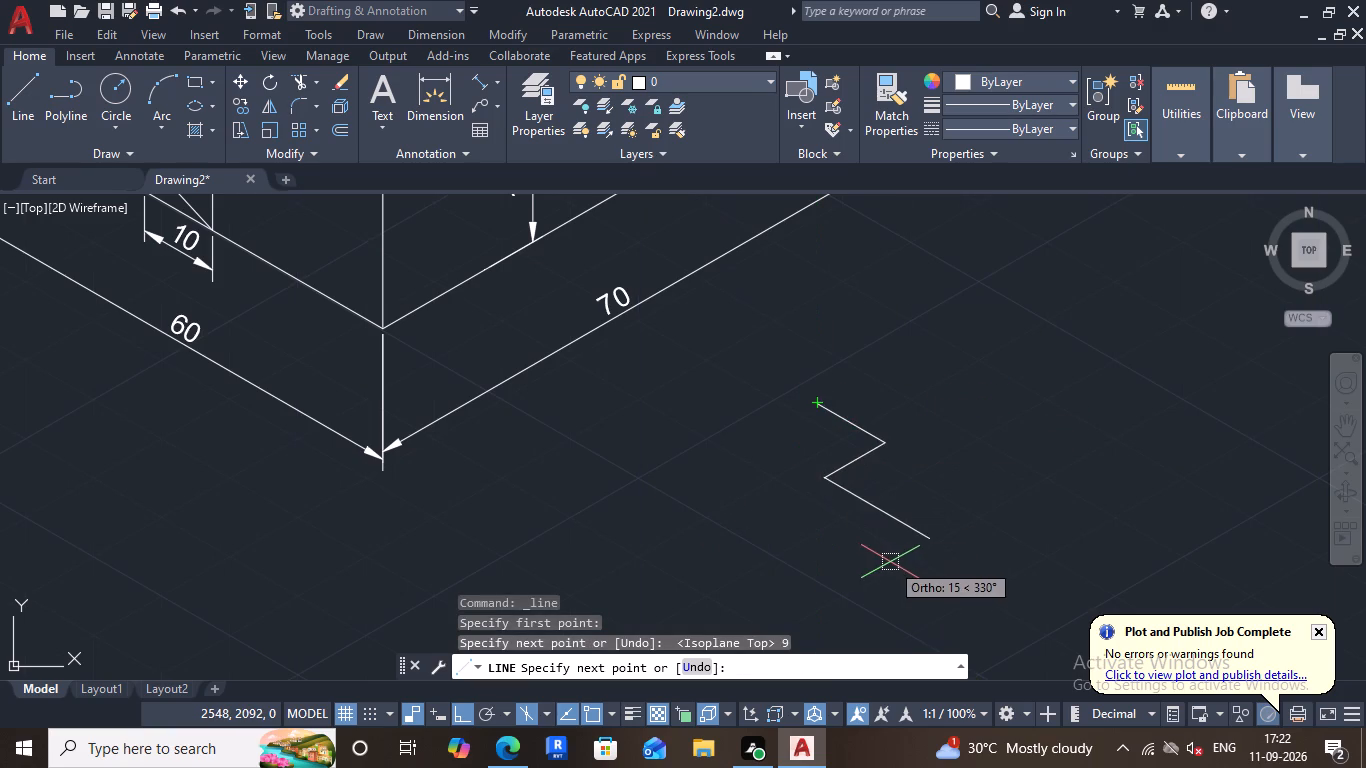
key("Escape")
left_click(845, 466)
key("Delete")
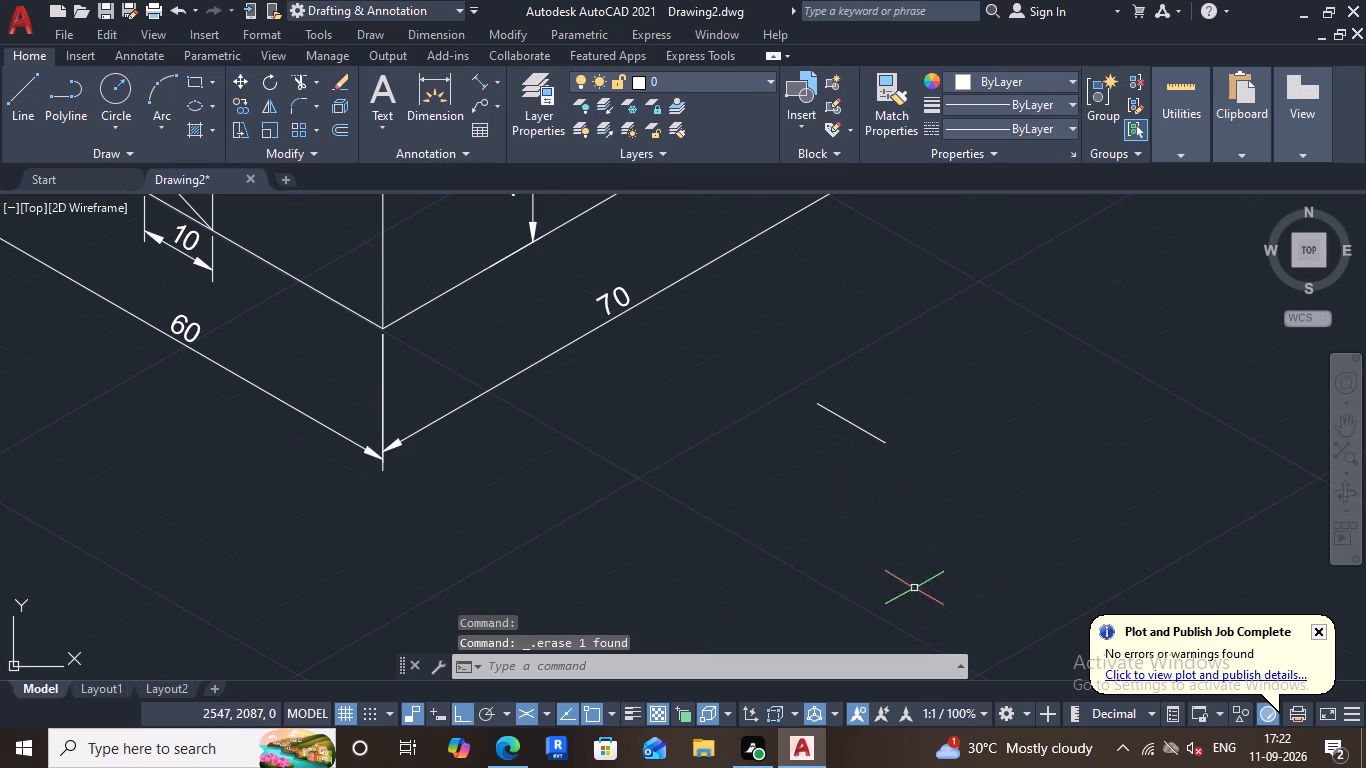
Draw a 6 mm line at 210° from the lower end of the 10 mm line.
left_click(27, 102)
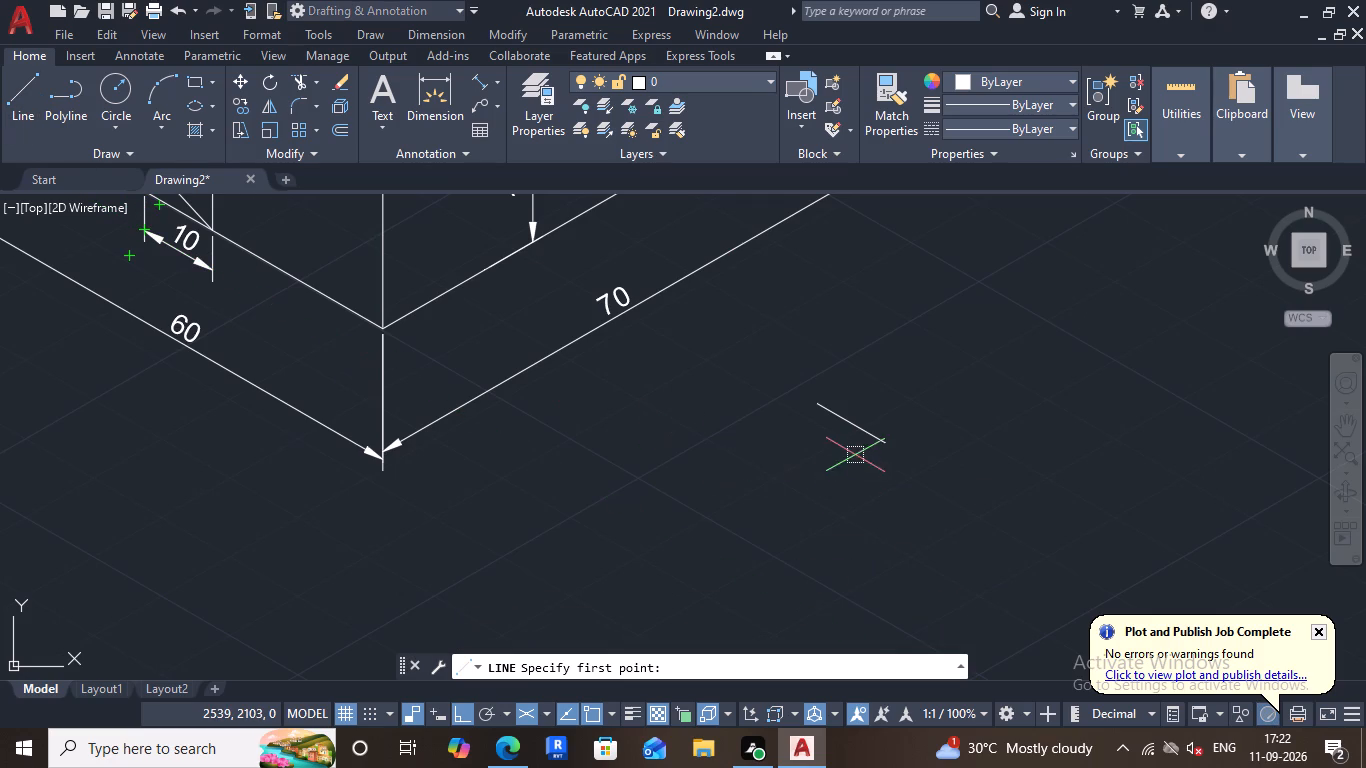
left_click(882, 437)
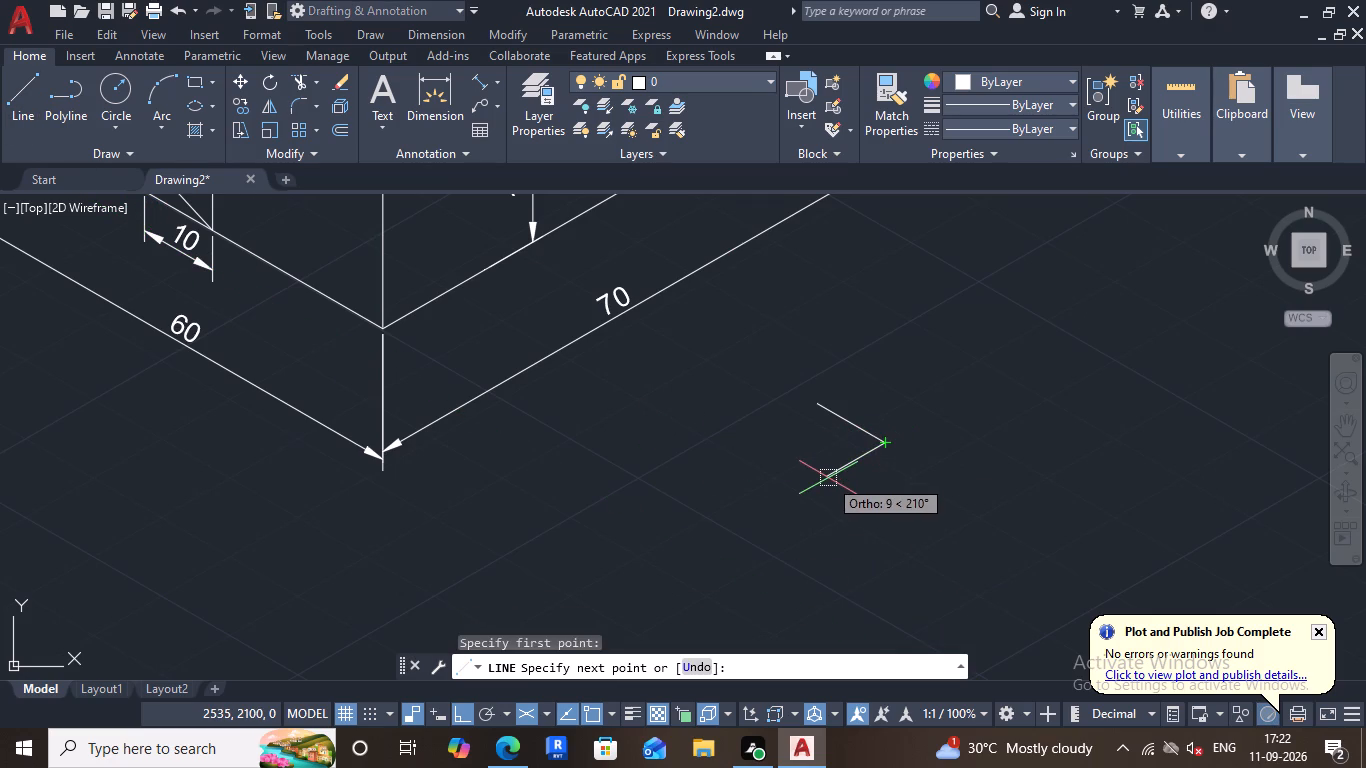
key("6")
key("Return")
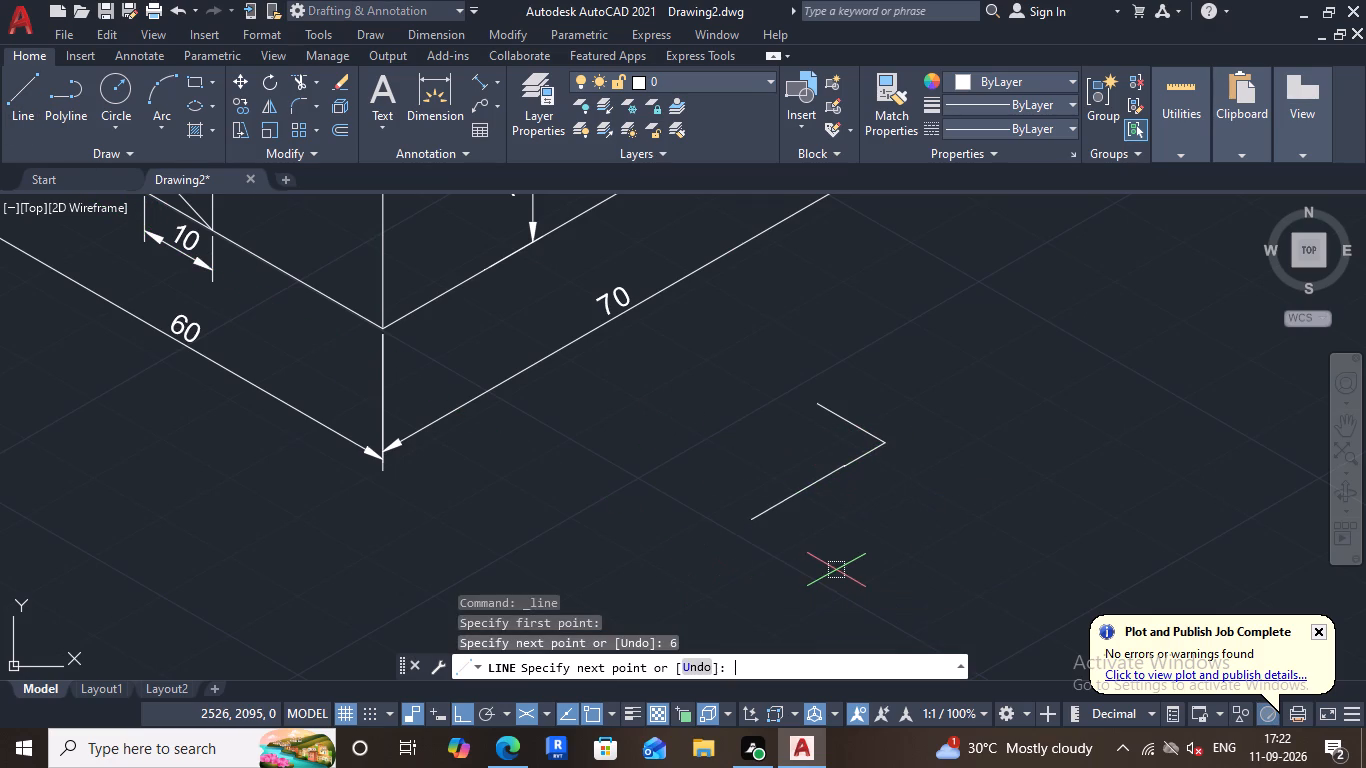
key("Escape")
Draw a 6 mm line at 30° from the 10 mm line's lower end, and connect both outer ends to its upper end.
key("space")
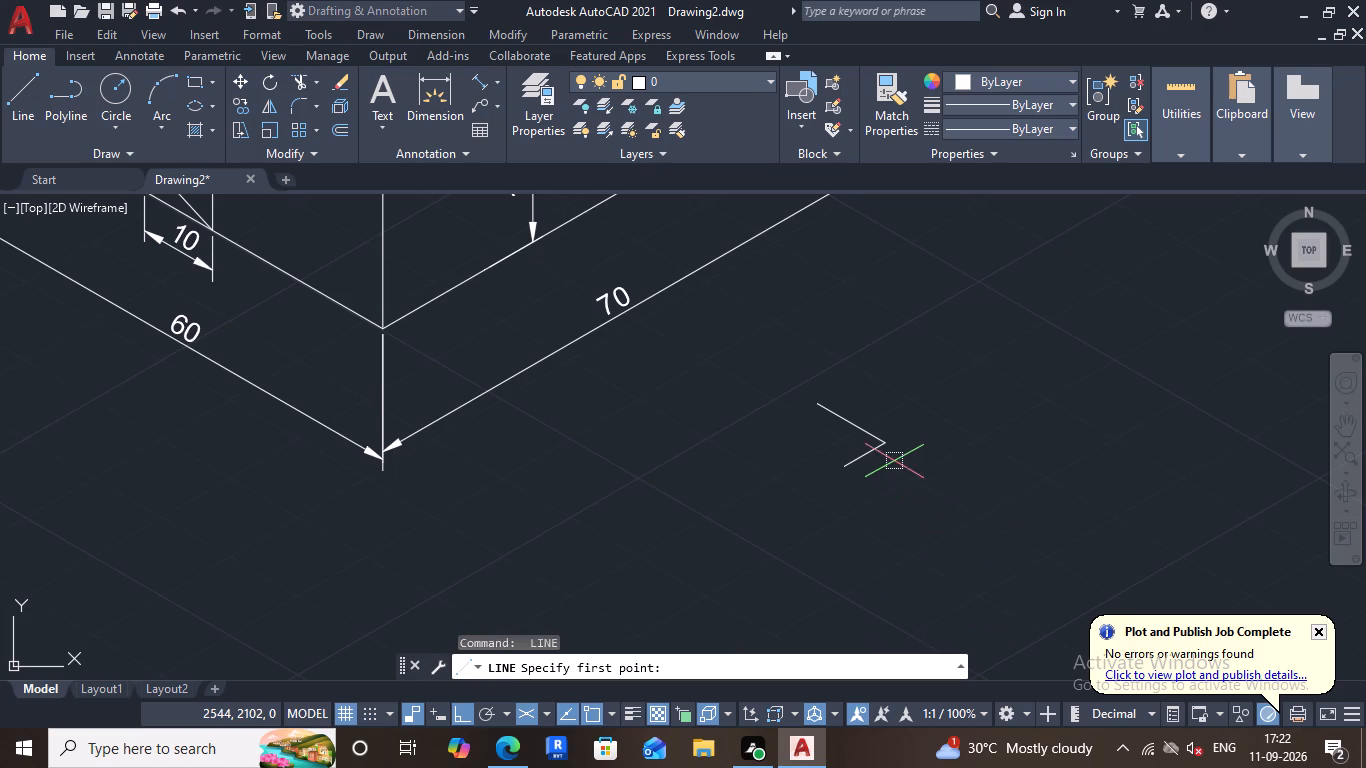
left_click(888, 443)
key("6")
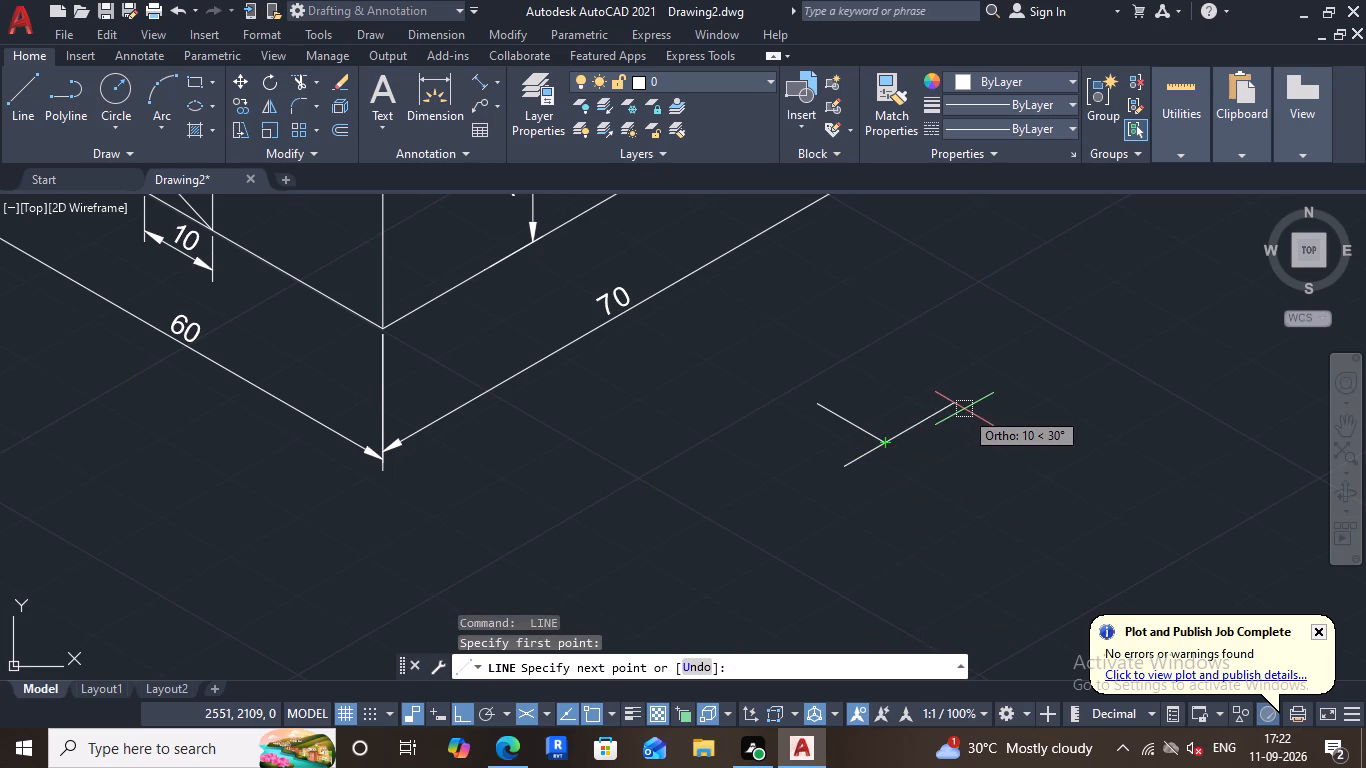
key("Return")
left_click(820, 401)
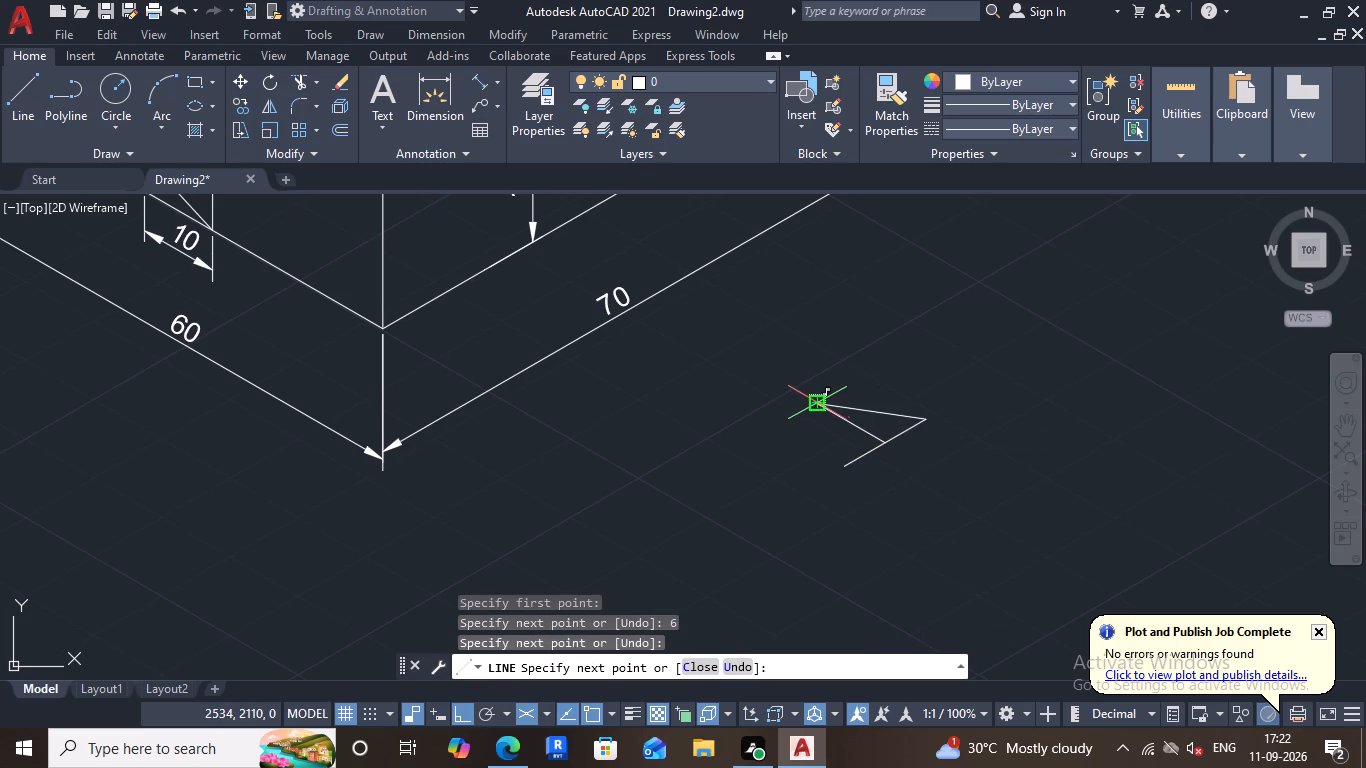
left_click(844, 465)
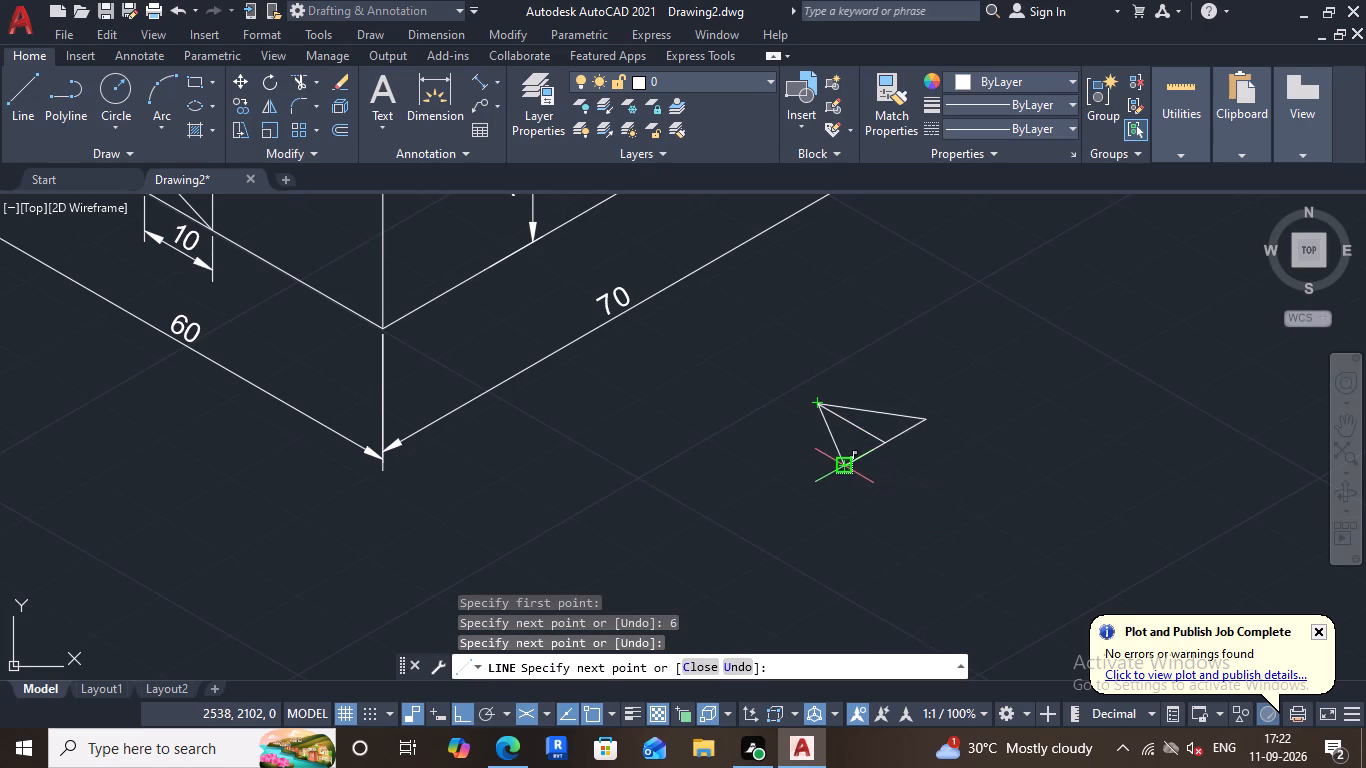
key("Escape")
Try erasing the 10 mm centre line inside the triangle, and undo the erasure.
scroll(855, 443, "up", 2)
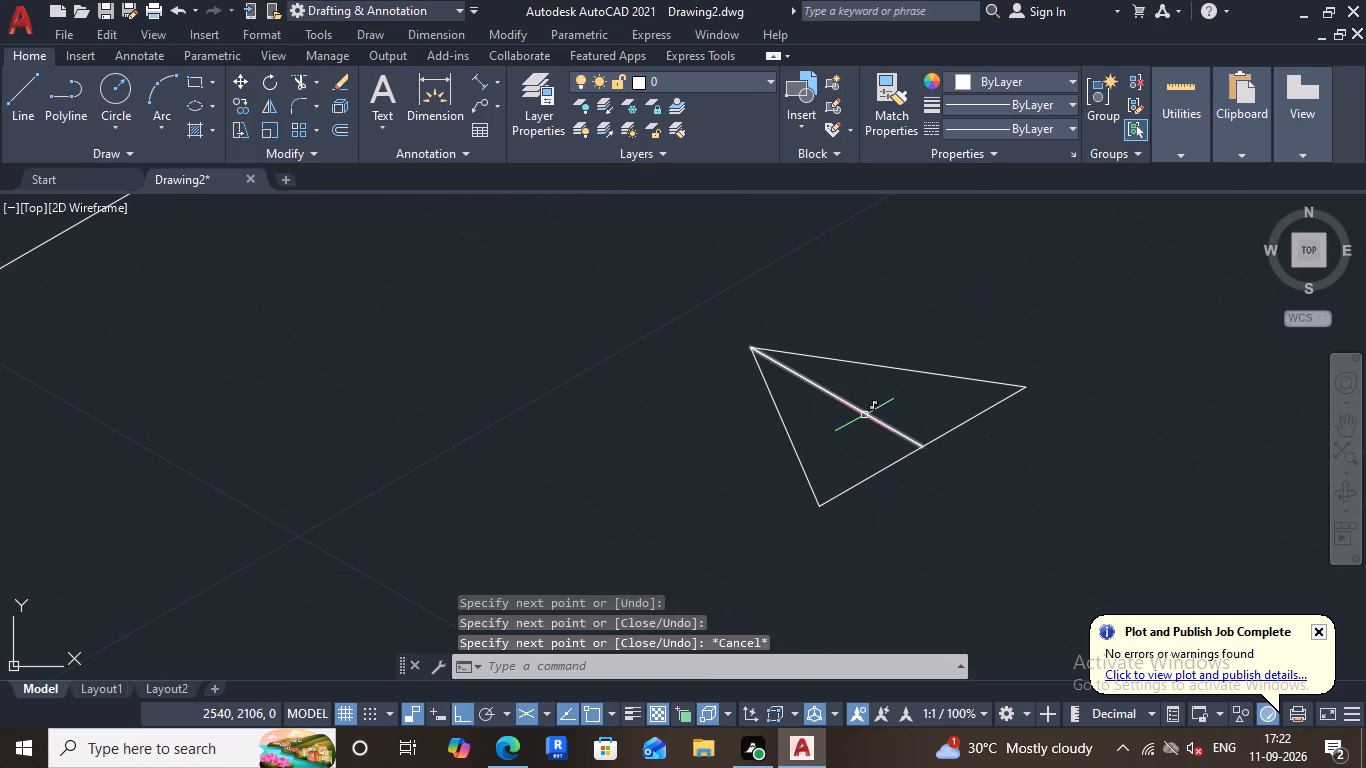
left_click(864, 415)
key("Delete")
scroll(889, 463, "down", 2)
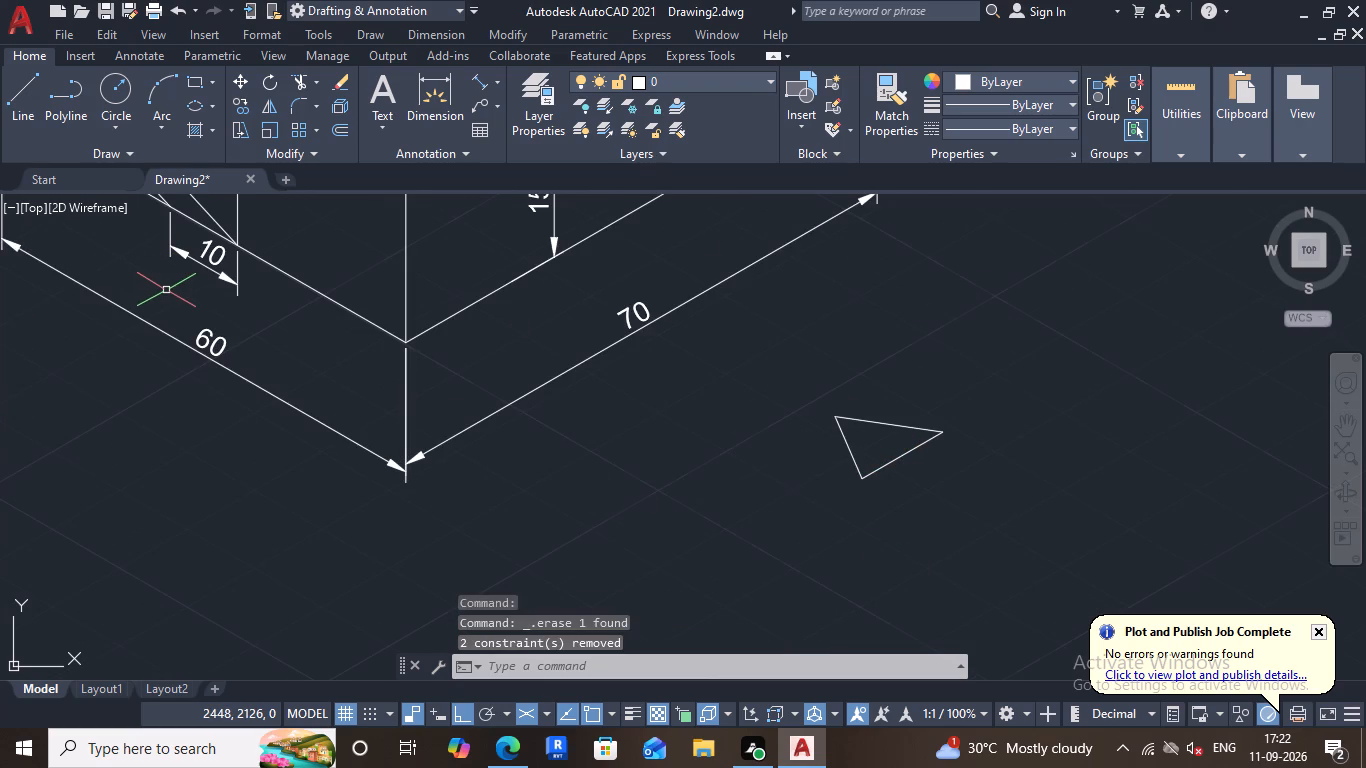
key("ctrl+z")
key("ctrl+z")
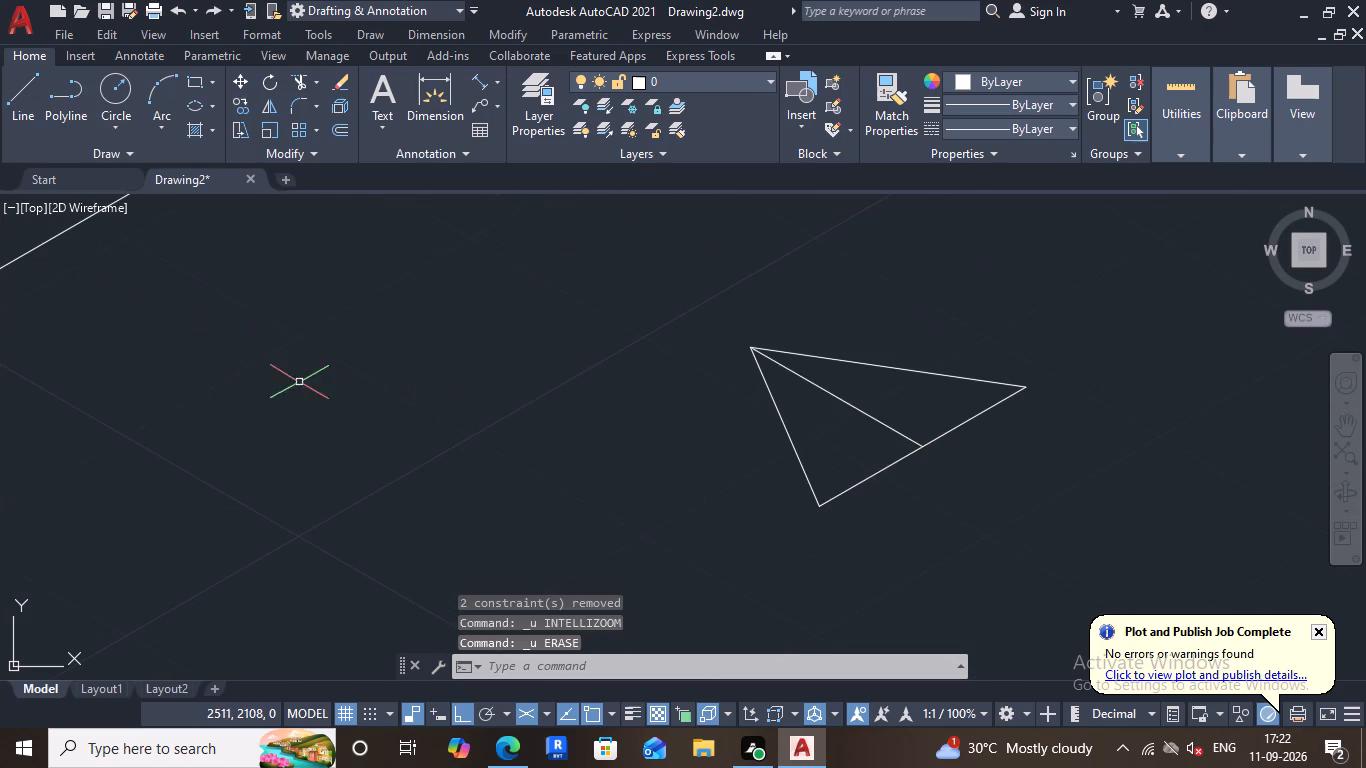
Draw a shaft line about 39 mm long at 330° from the midpoint of the arrowhead triangle's base.
scroll(339, 387, "down", 3)
left_click(28, 99)
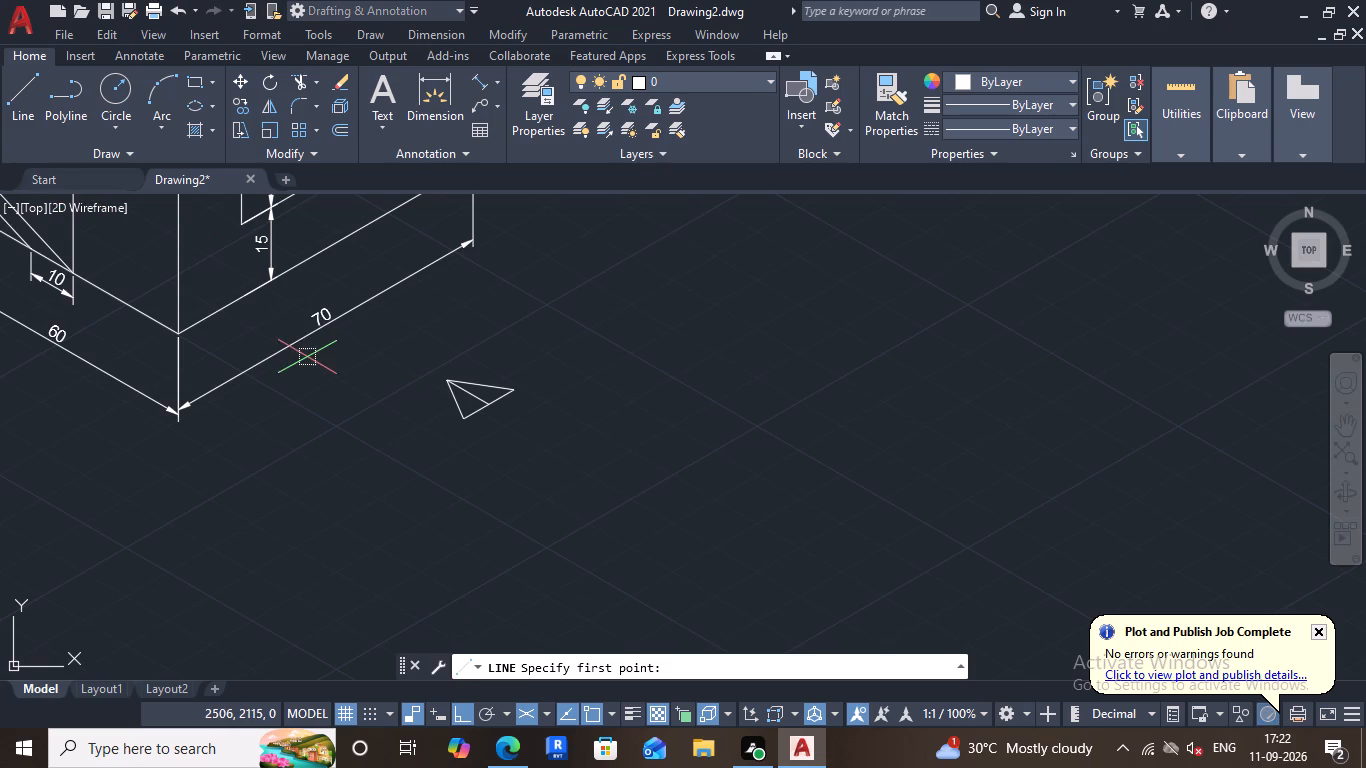
scroll(421, 406, "up", 1)
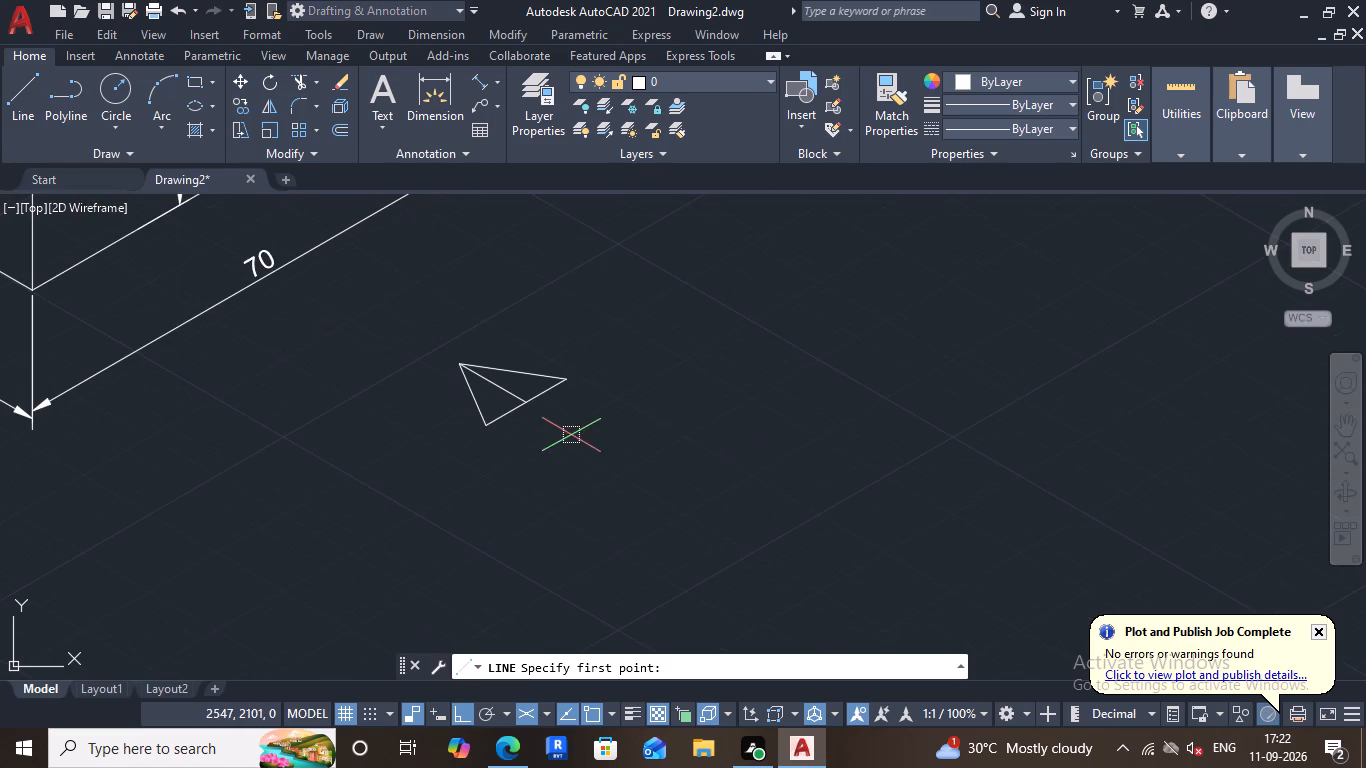
left_click(527, 402)
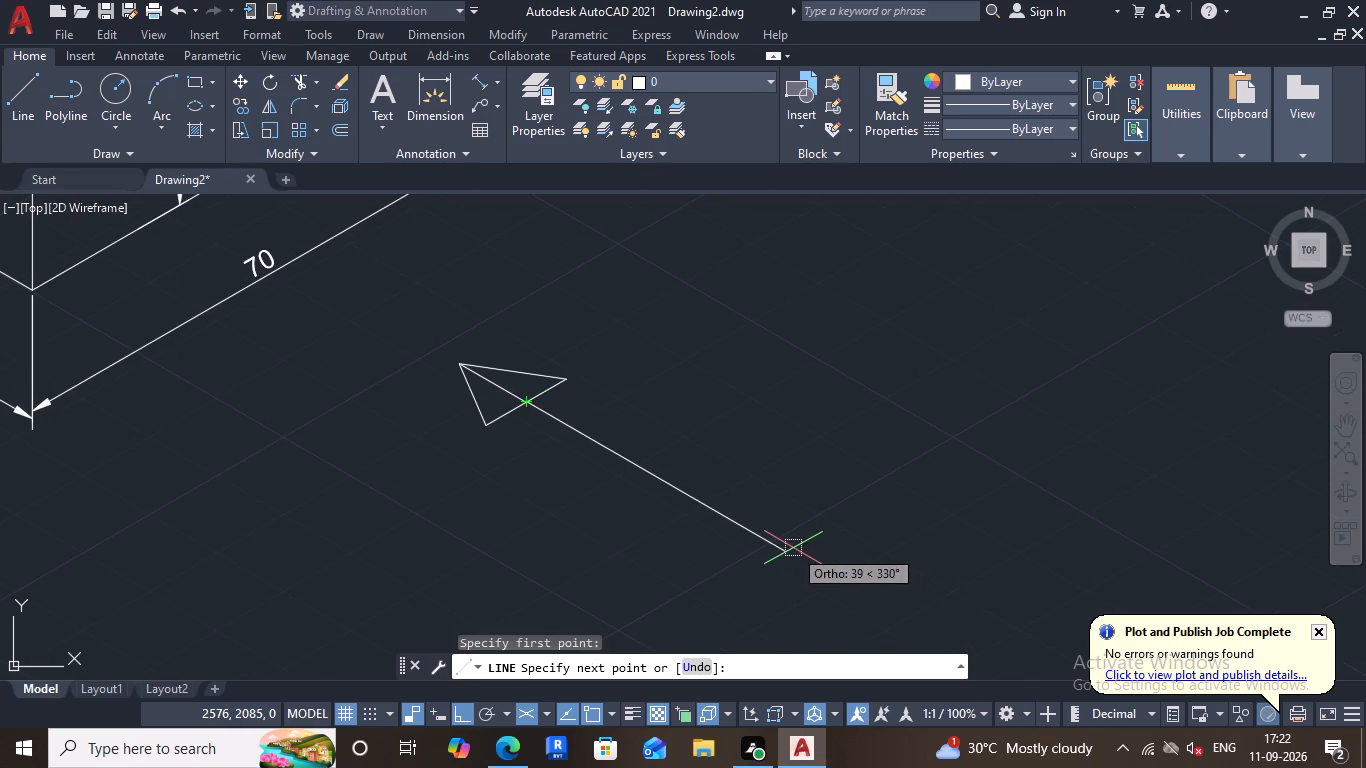
left_click(794, 549)
key("Escape")
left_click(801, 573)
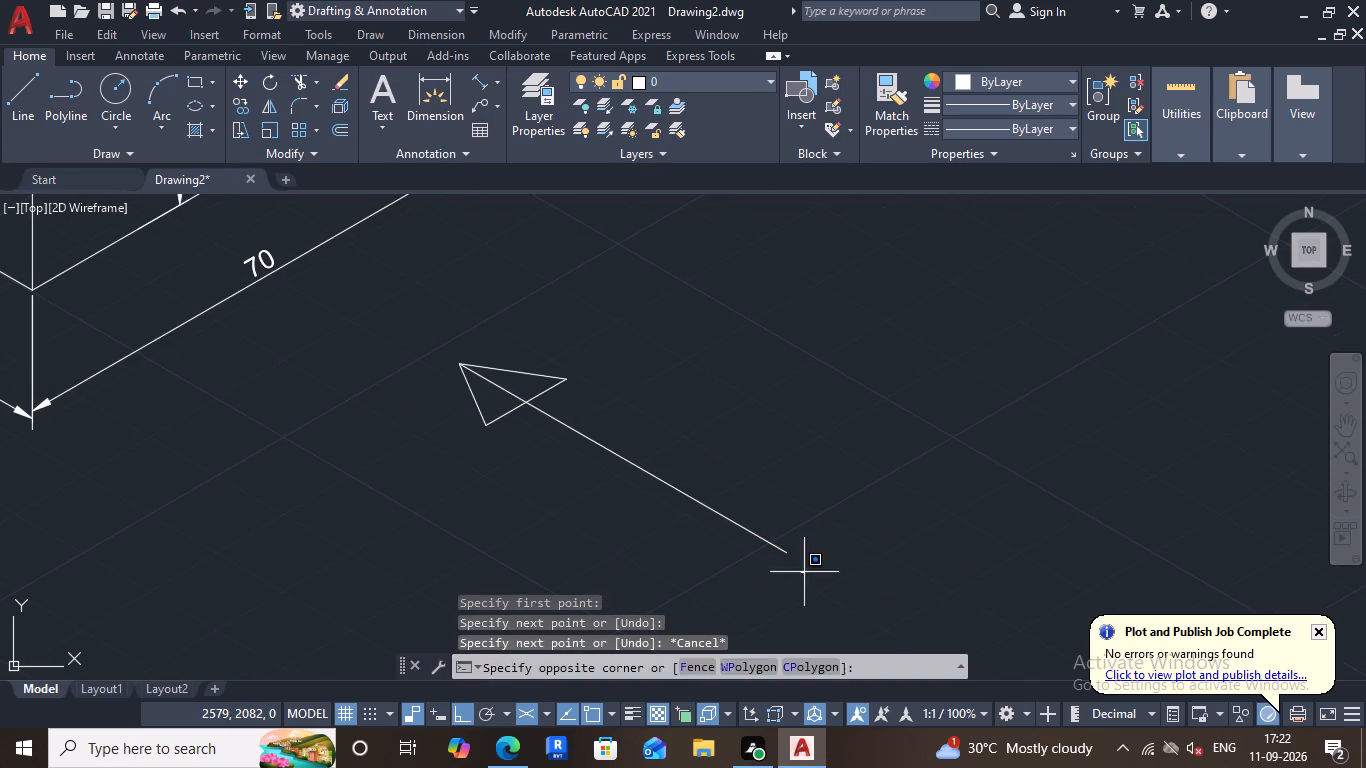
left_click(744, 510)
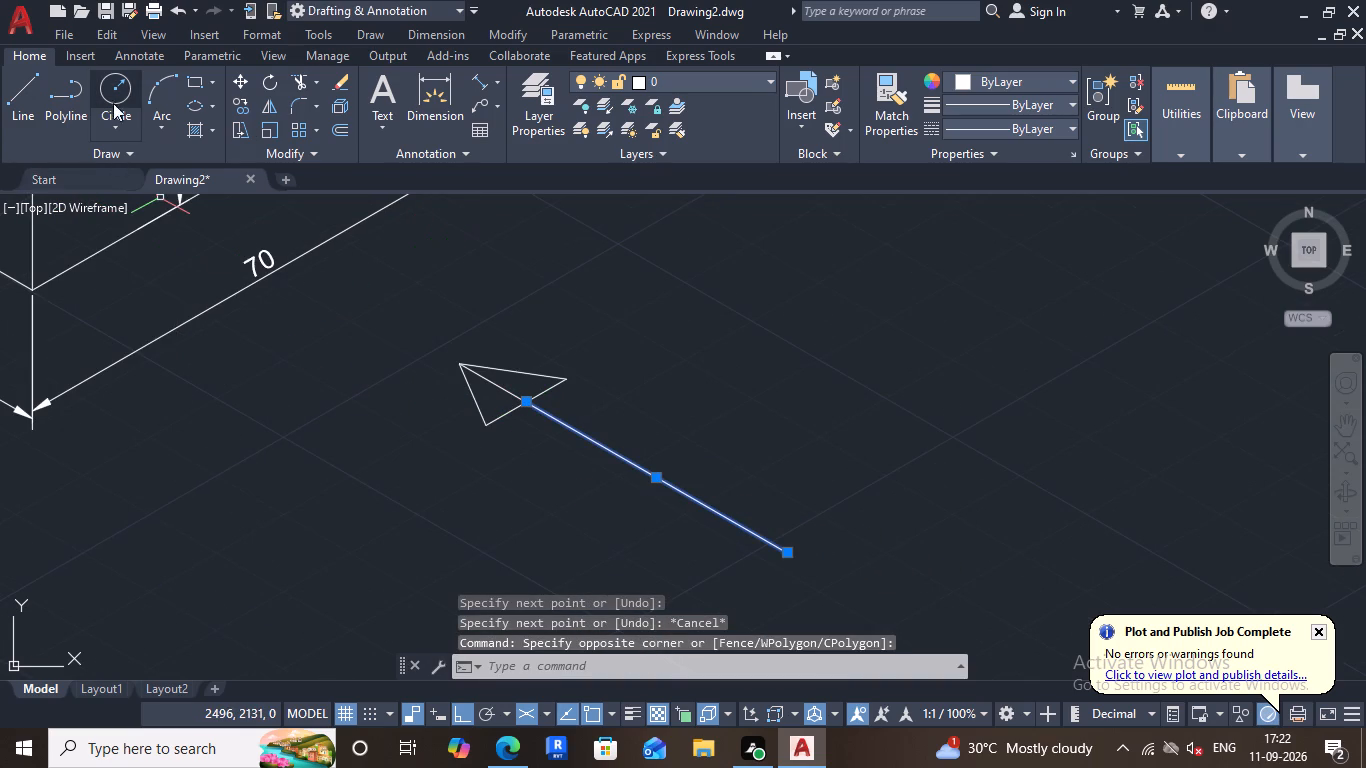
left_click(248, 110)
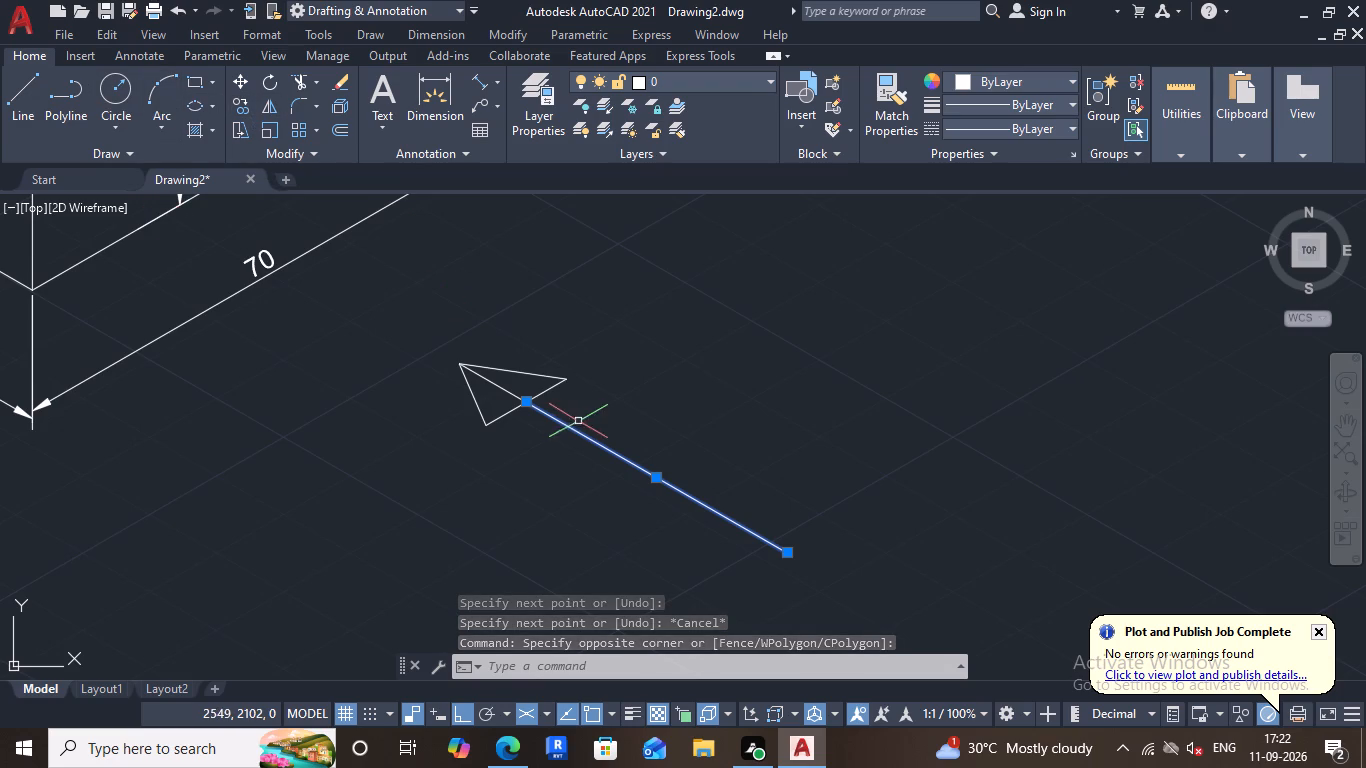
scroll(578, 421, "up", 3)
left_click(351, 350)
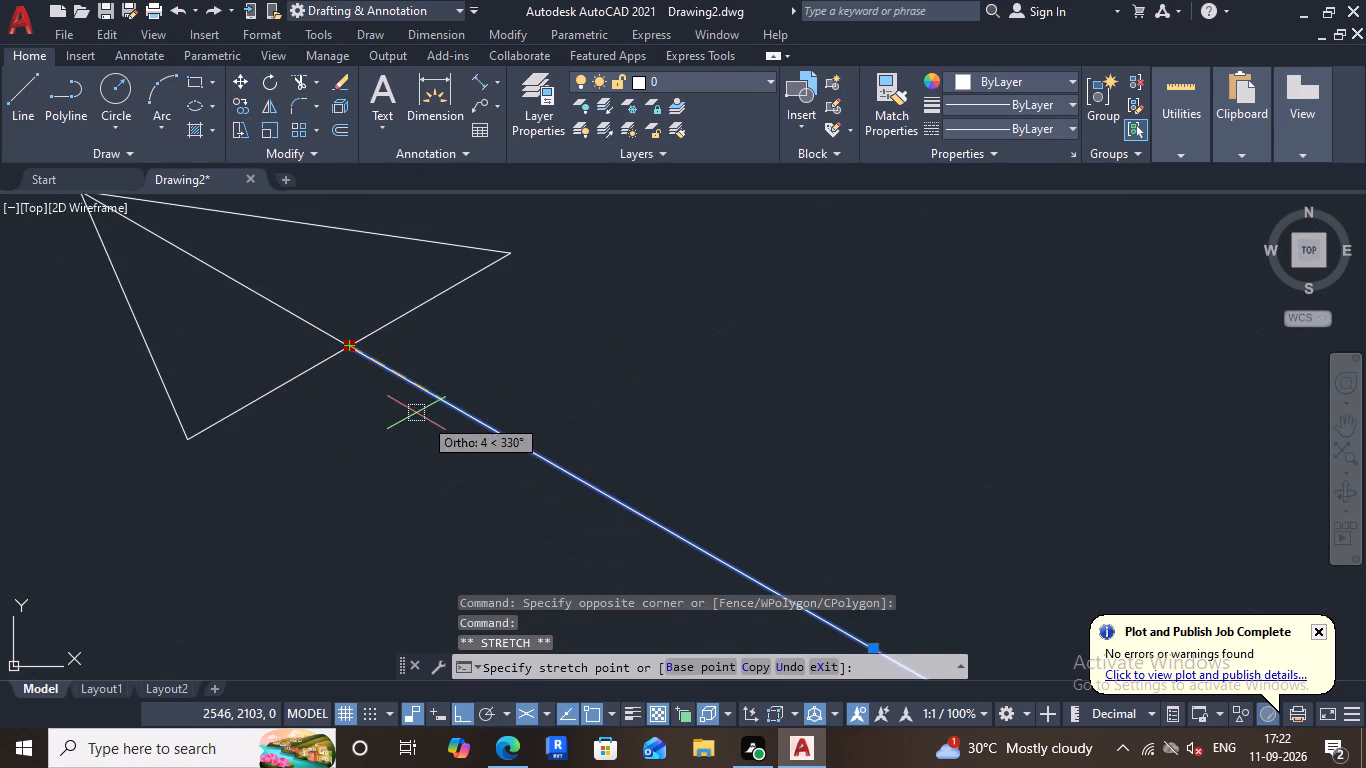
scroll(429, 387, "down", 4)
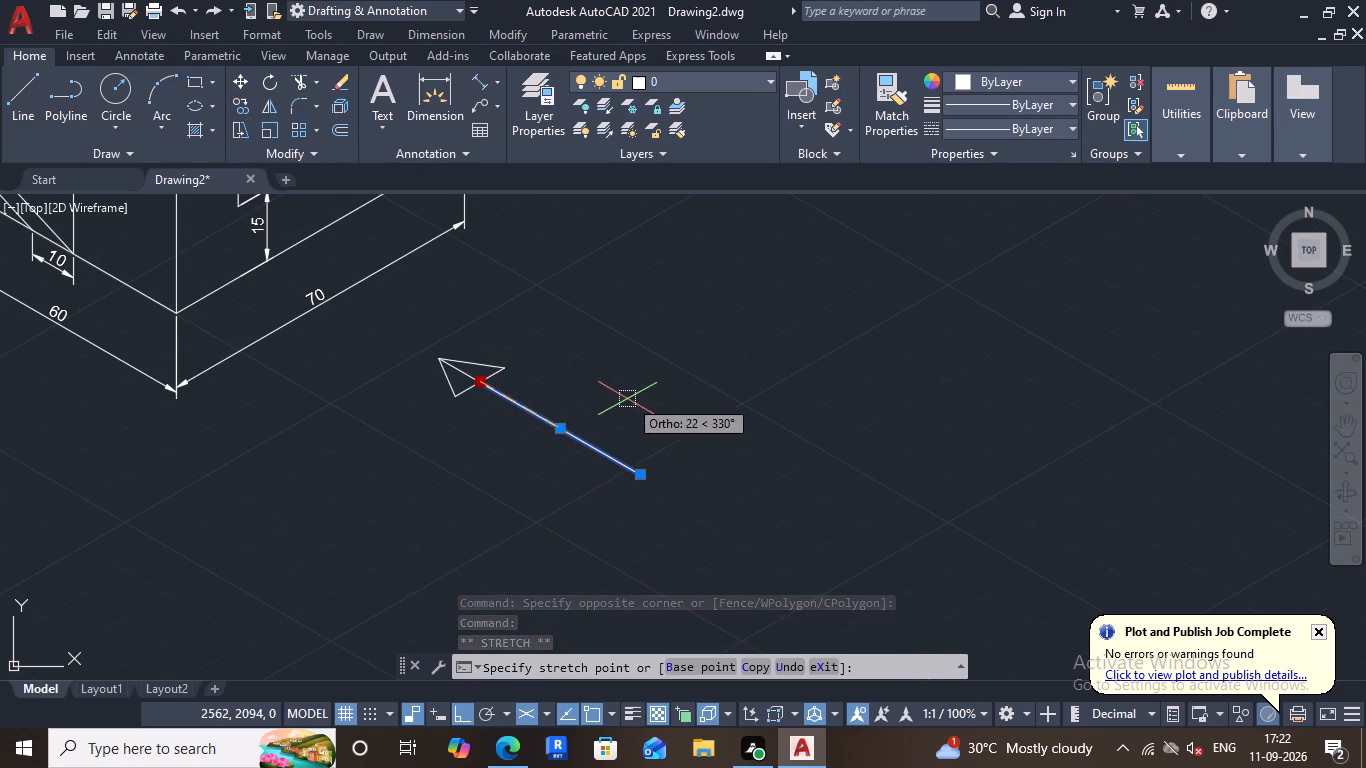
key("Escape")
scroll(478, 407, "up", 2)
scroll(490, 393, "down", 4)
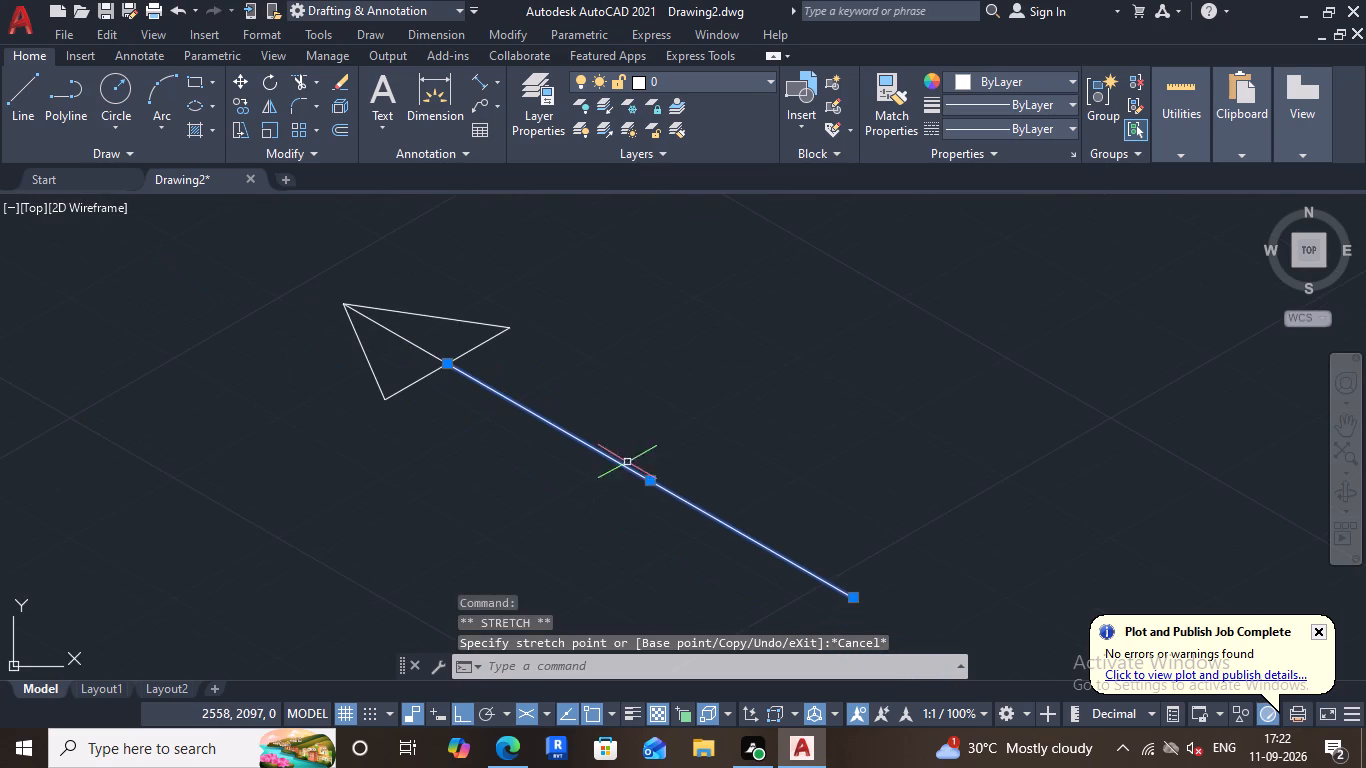
Copy the shaft line from its lower end by 0.2, 0.4 and 0.5 mm at 210°, and by 0.5 mm at 30°.
left_click(238, 105)
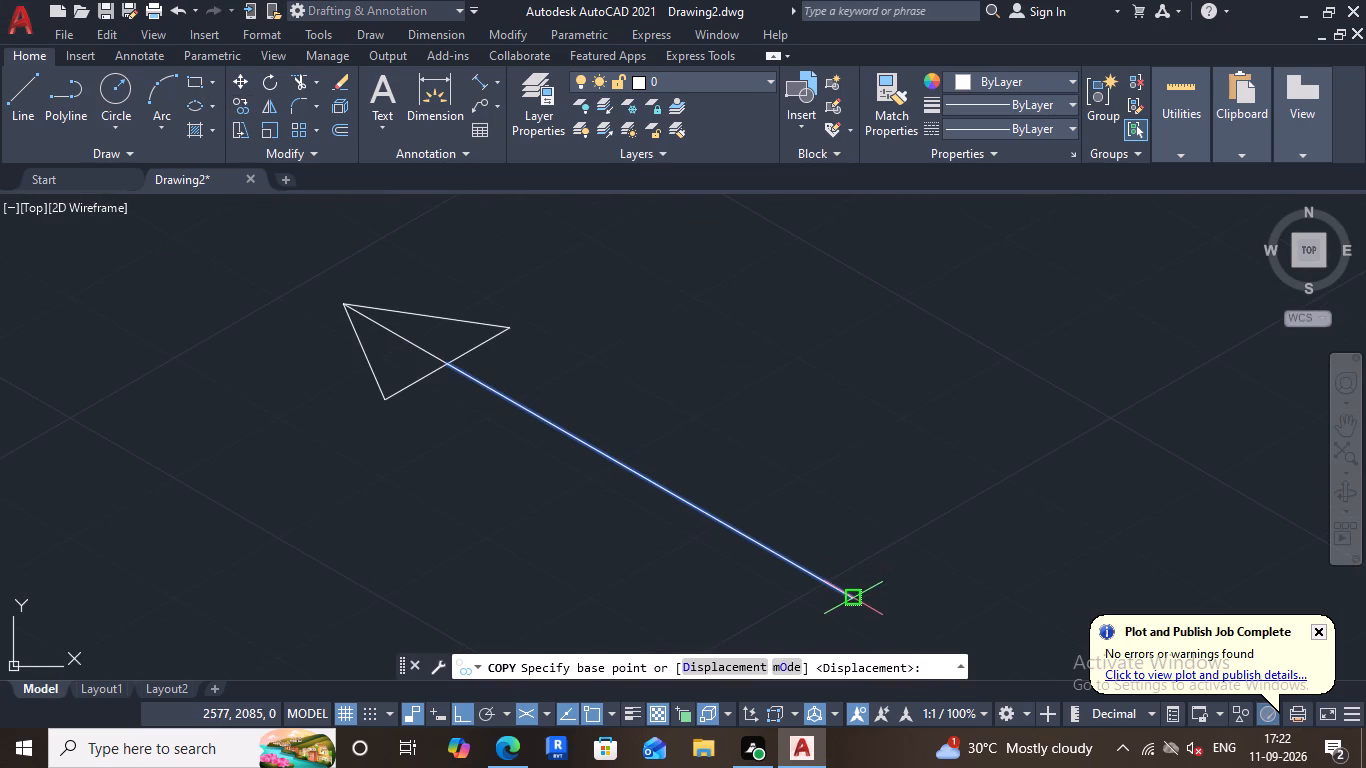
left_click(856, 596)
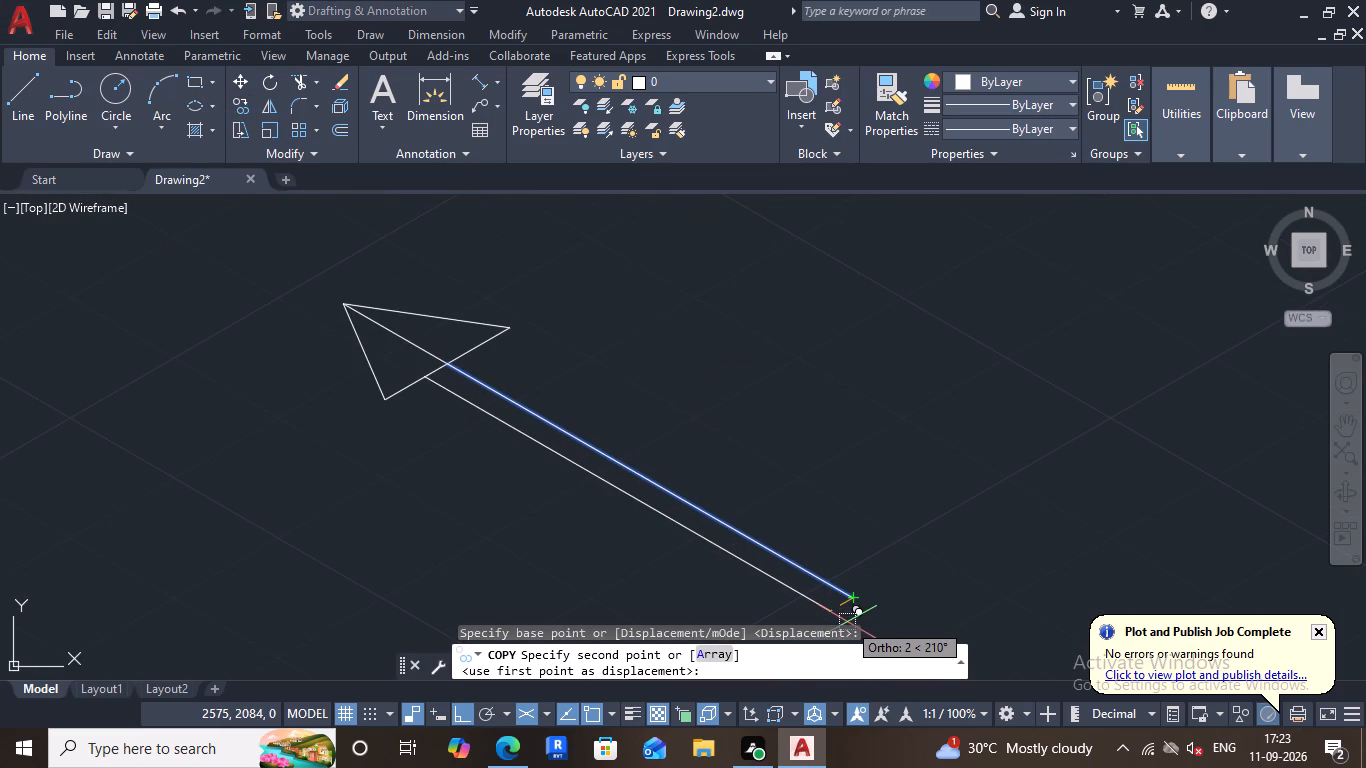
type("0.2")
key("Return")
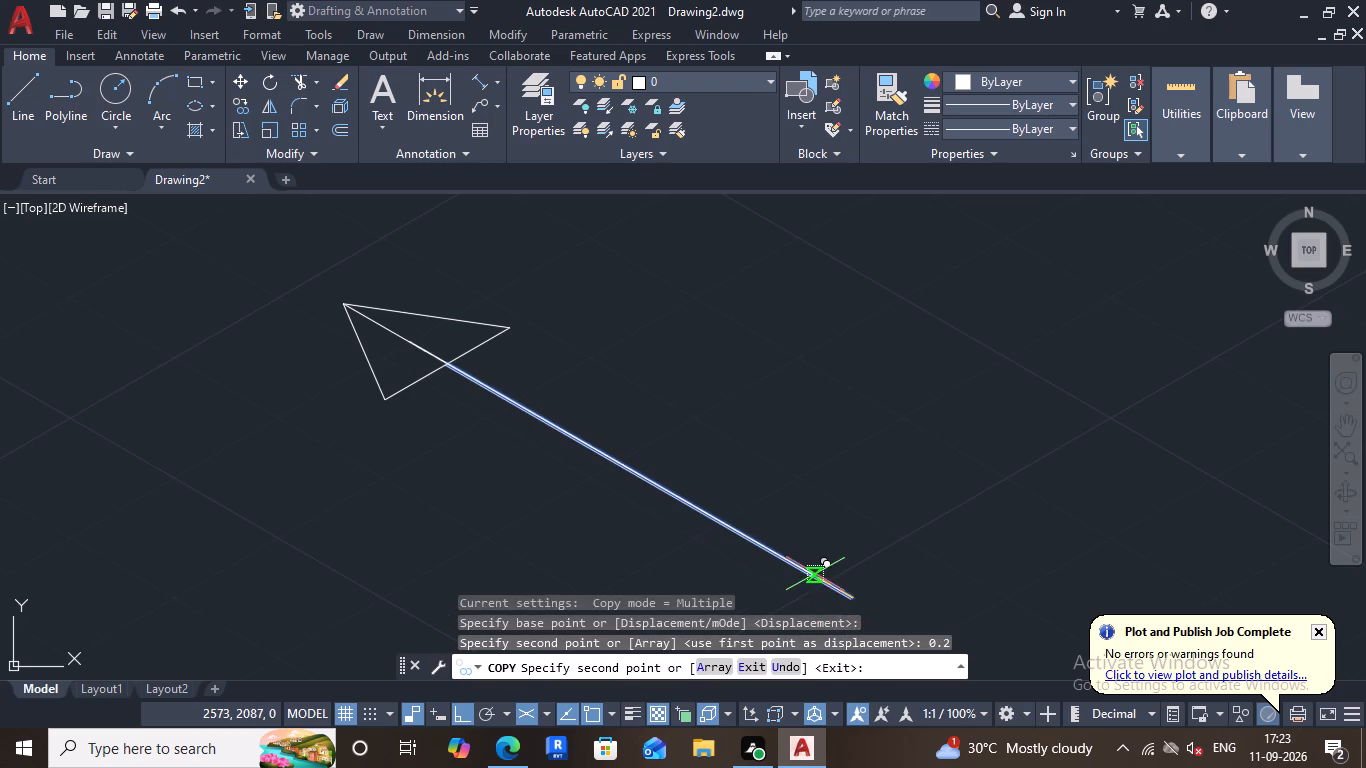
scroll(824, 590, "up", 1)
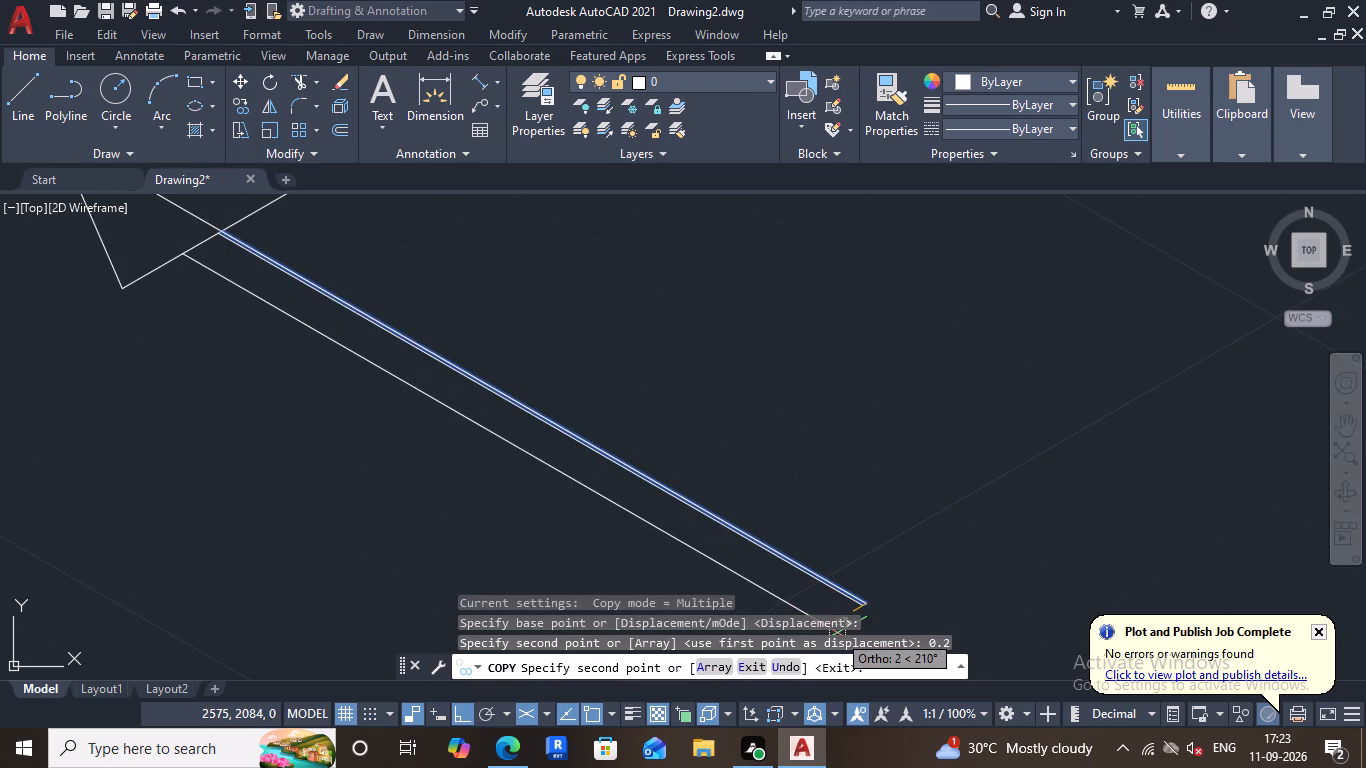
type("0.")
key("4")
key("Return")
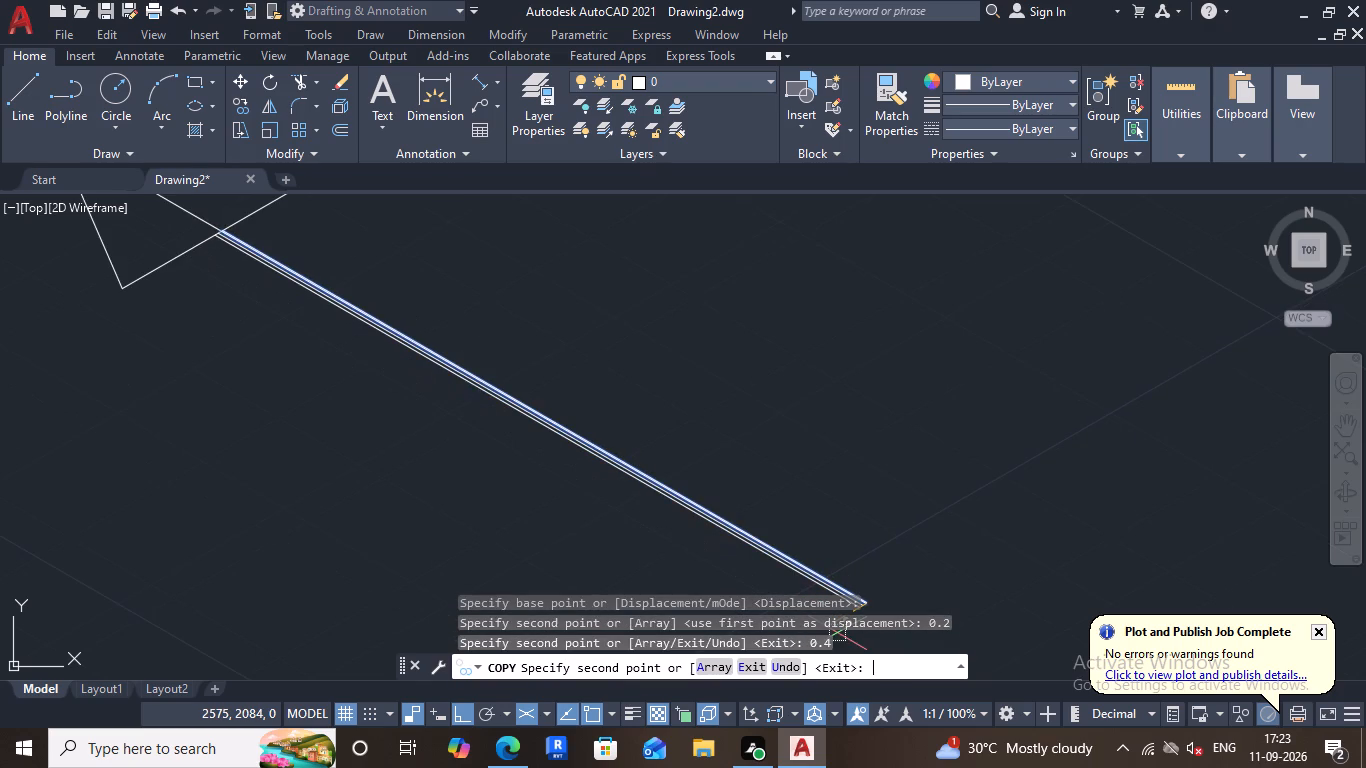
type("0.")
key("5")
key("Return")
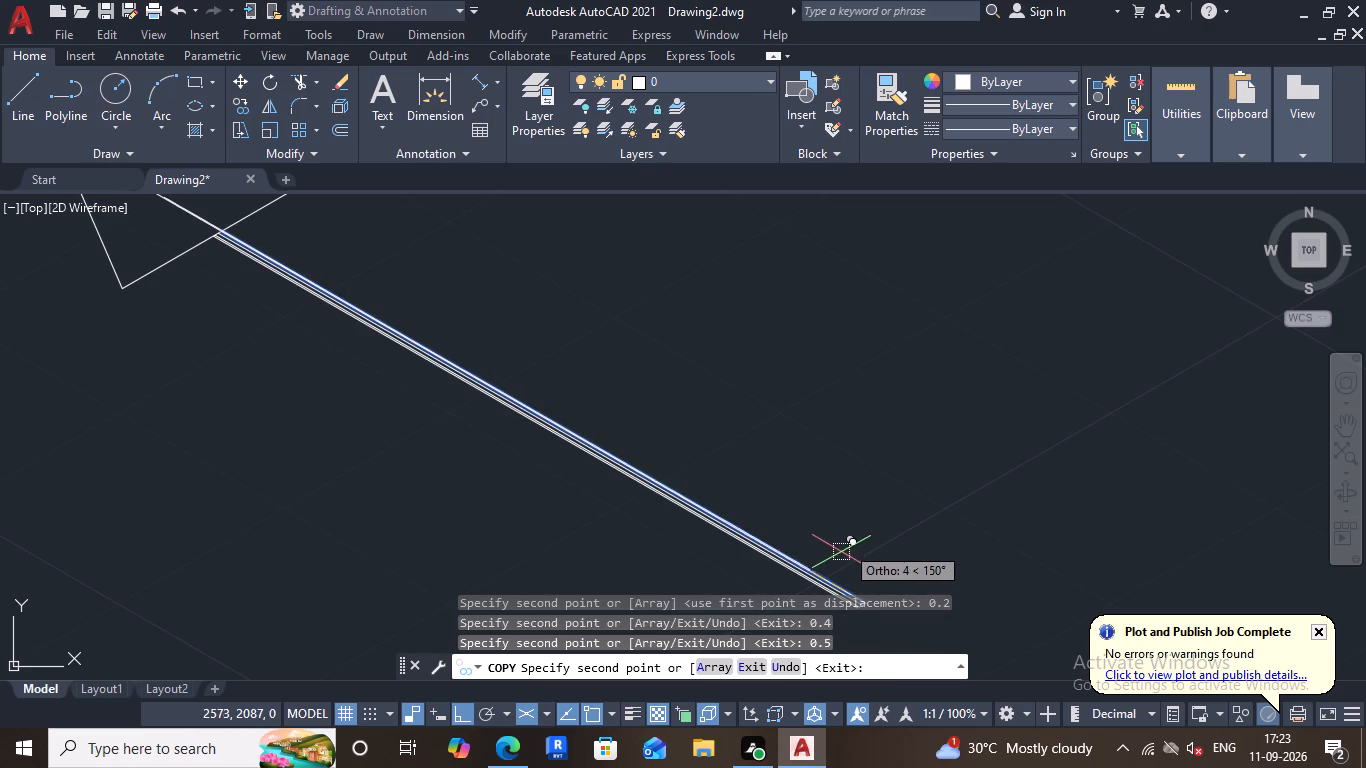
type("0.5")
key("Return")
key("Escape")
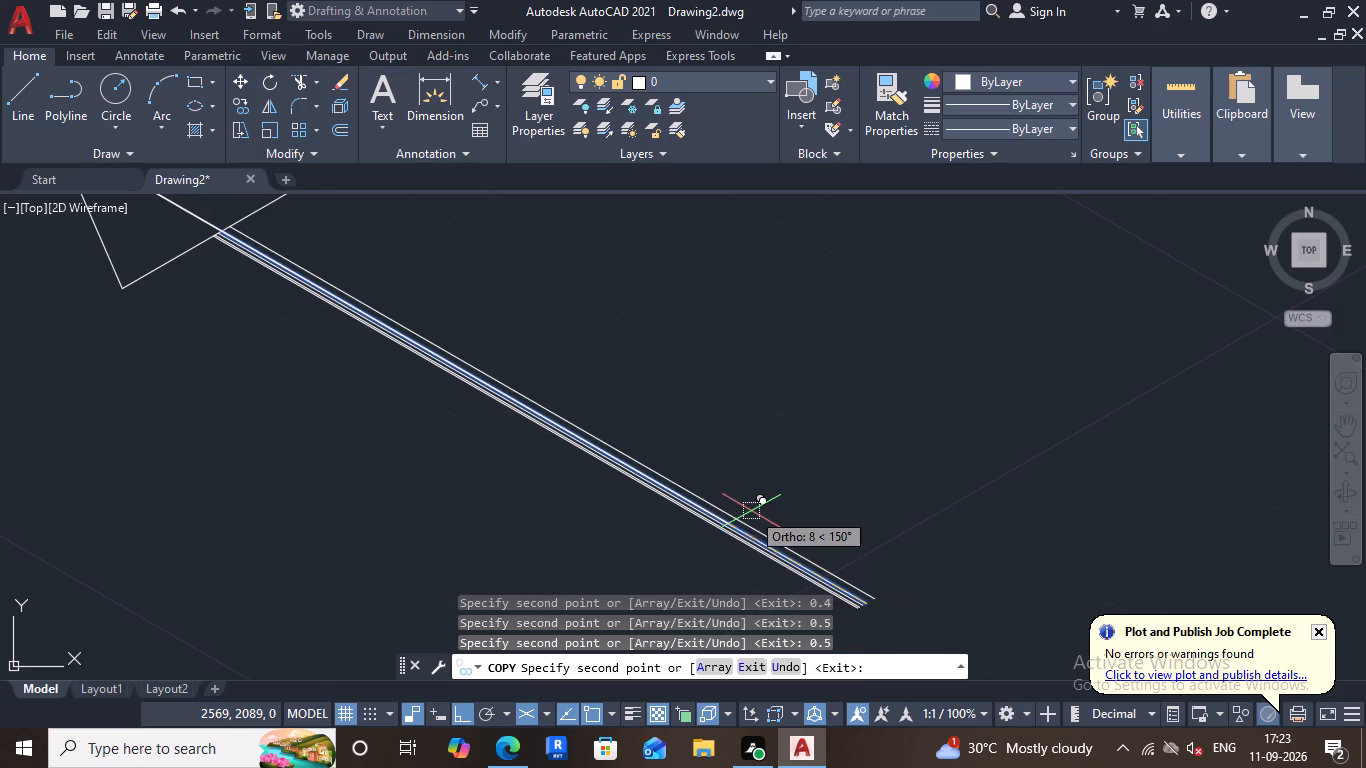
Erase the original shaft line and its 0.2 and 0.4 mm copies, leaving only the two outer 0.5 mm copies.
scroll(674, 548, "up", 3)
scroll(602, 352, "down", 4)
scroll(677, 383, "up", 5)
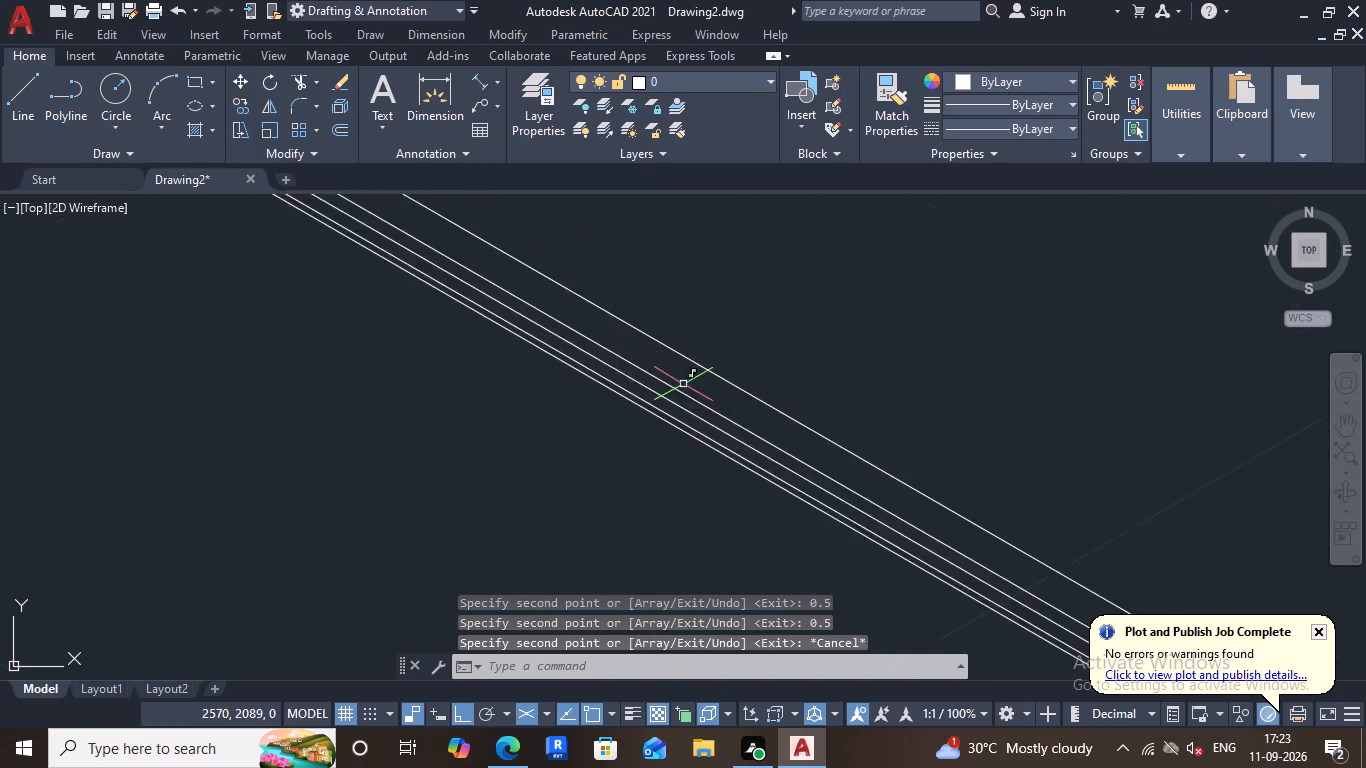
scroll(772, 449, "up", 1)
left_click(759, 449)
left_click(742, 471)
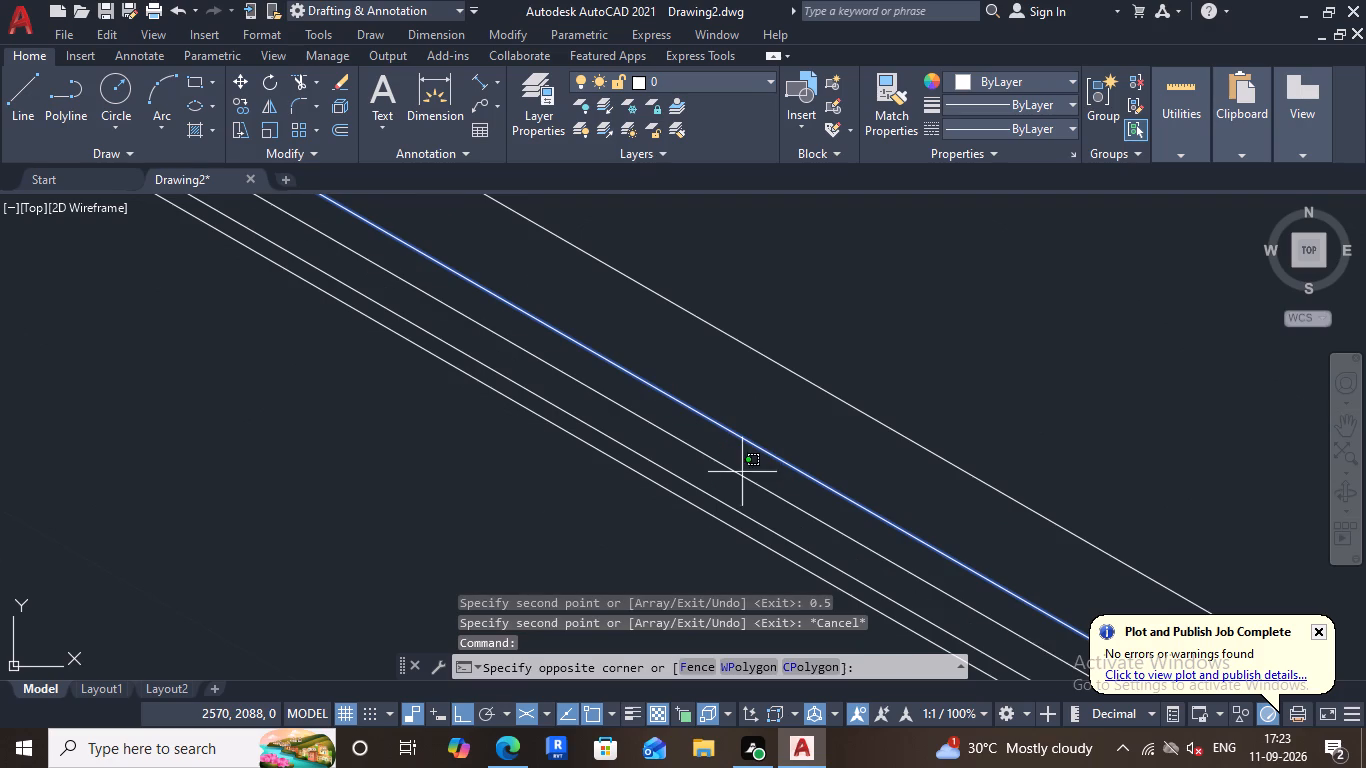
left_click(717, 506)
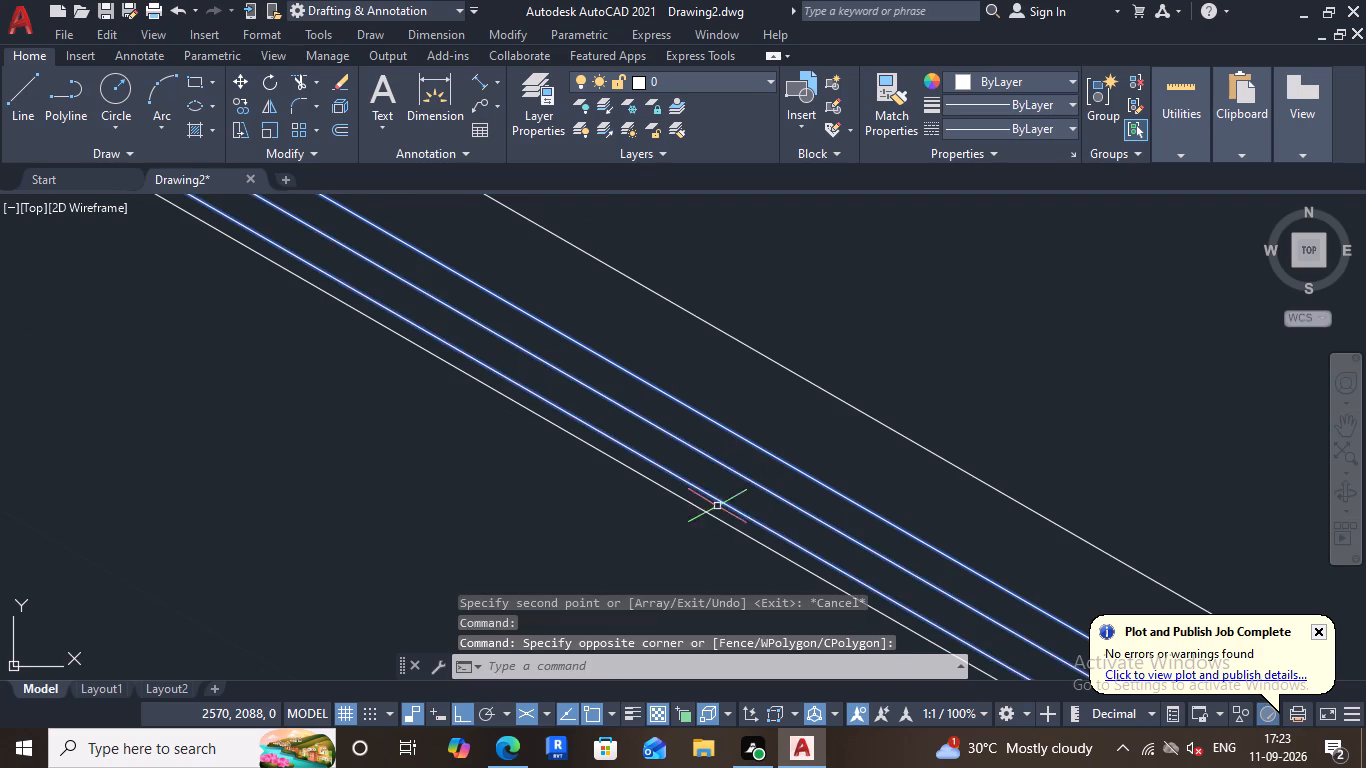
scroll(720, 455, "down", 3)
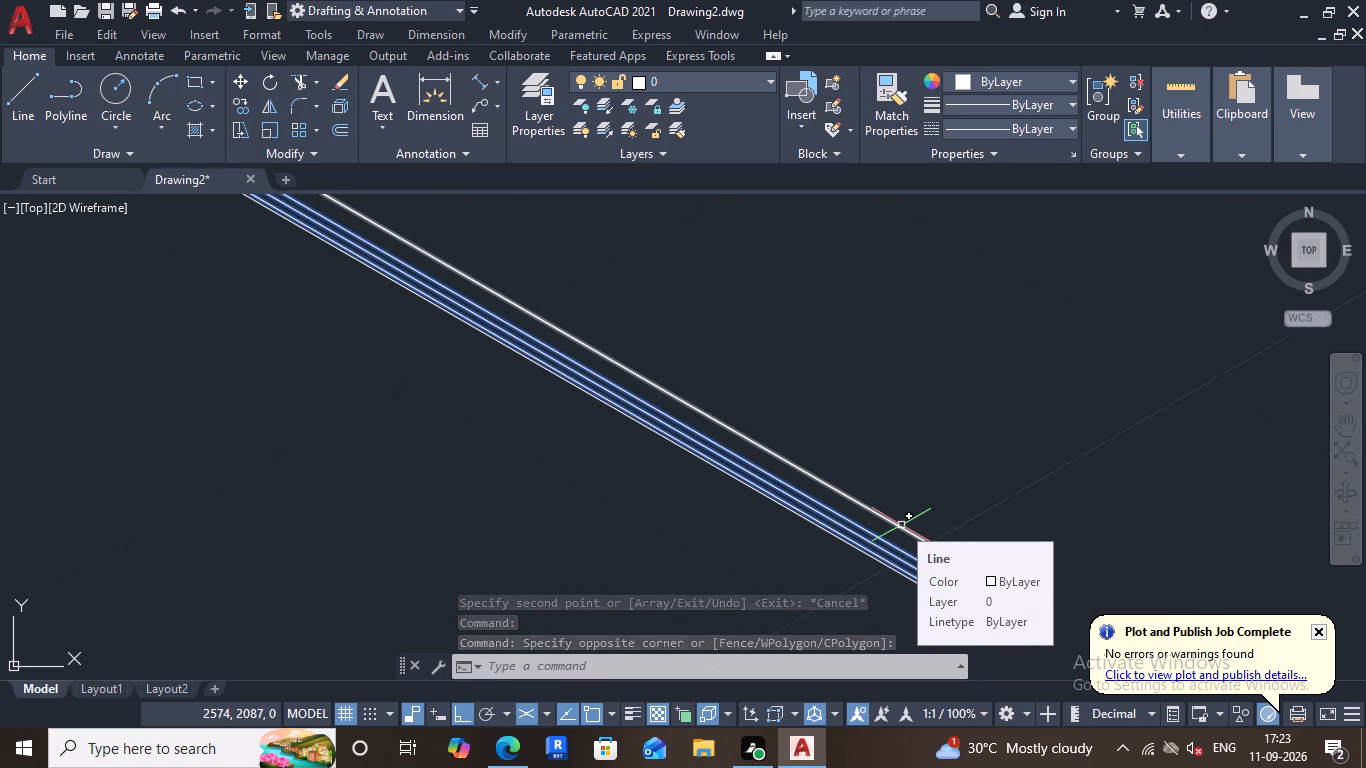
key("Delete")
scroll(917, 526, "down", 4)
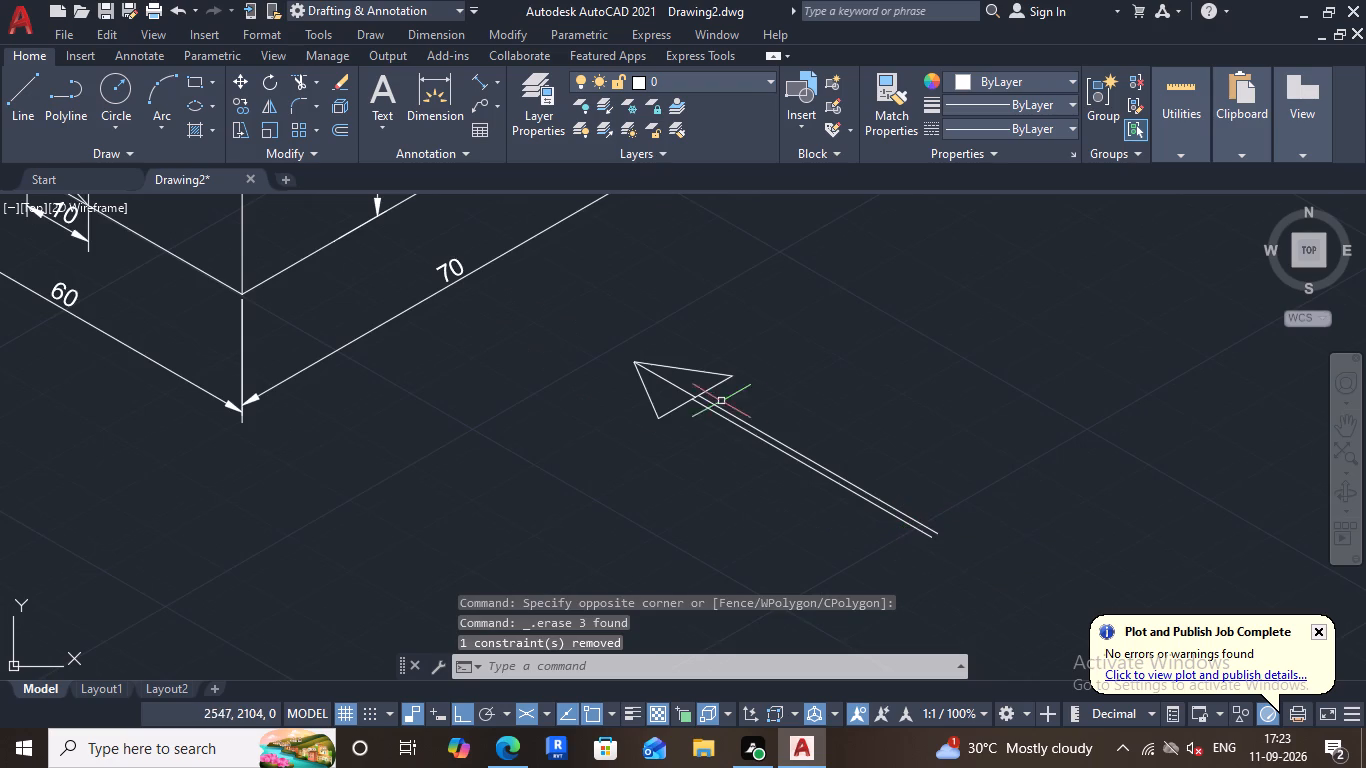
Draw a centre line about 40 mm long at 330° from the arrowhead base's midpoint, between the two shaft lines and slightly past their ends.
scroll(668, 392, "up", 2)
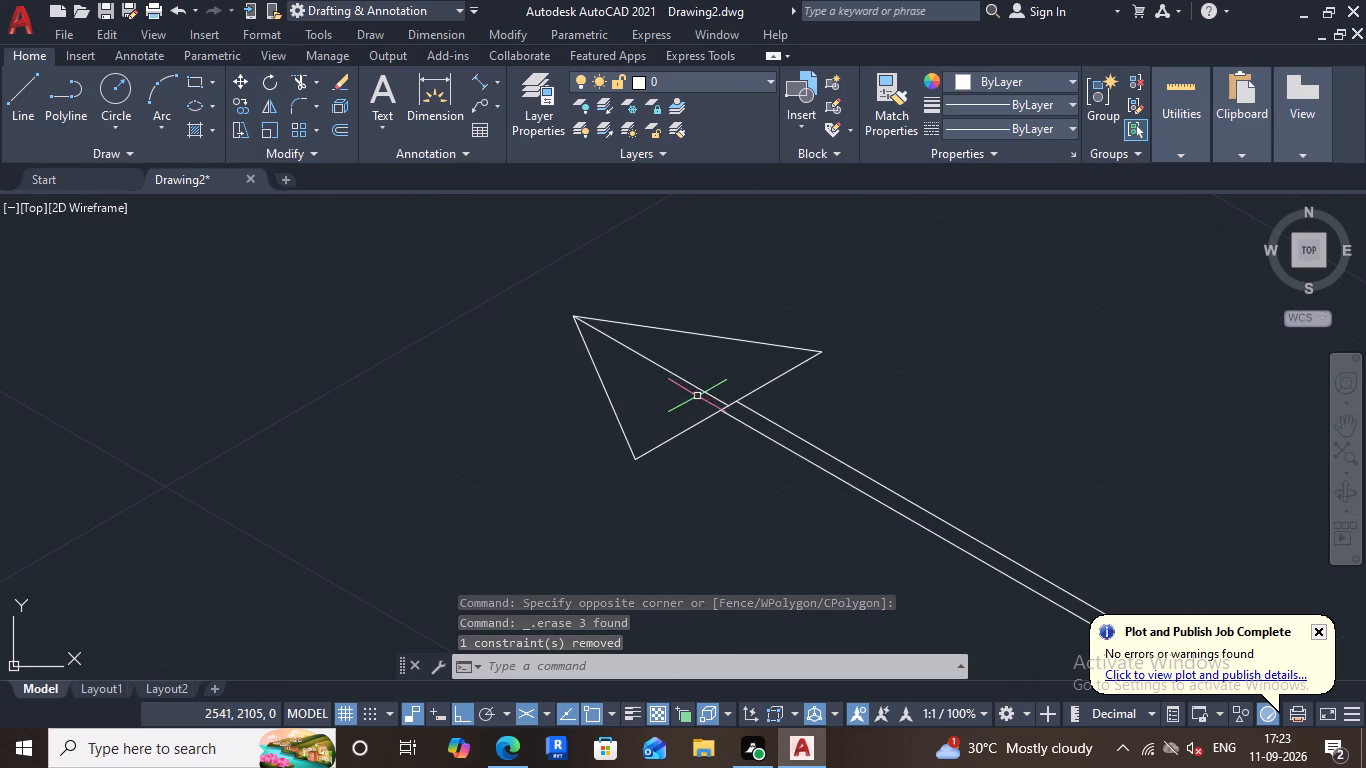
left_click(26, 87)
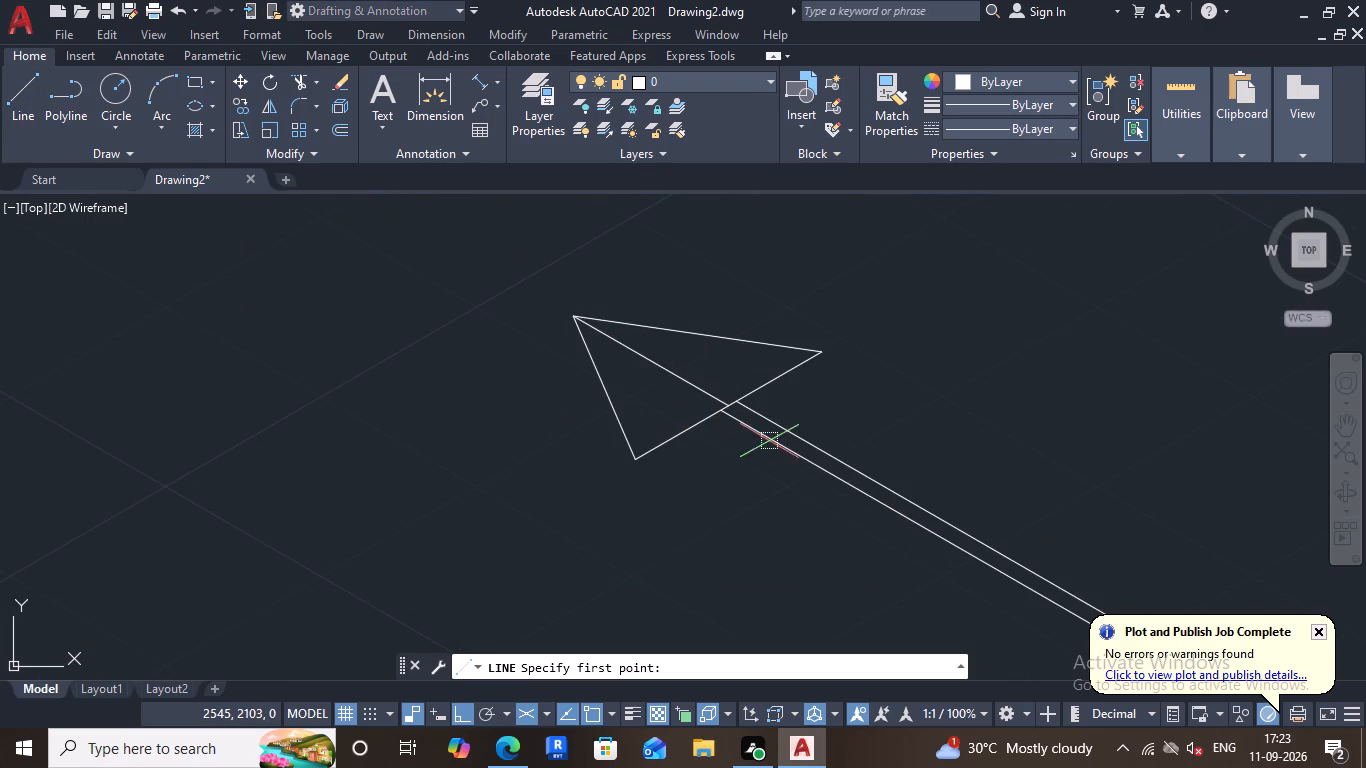
scroll(723, 427, "up", 3)
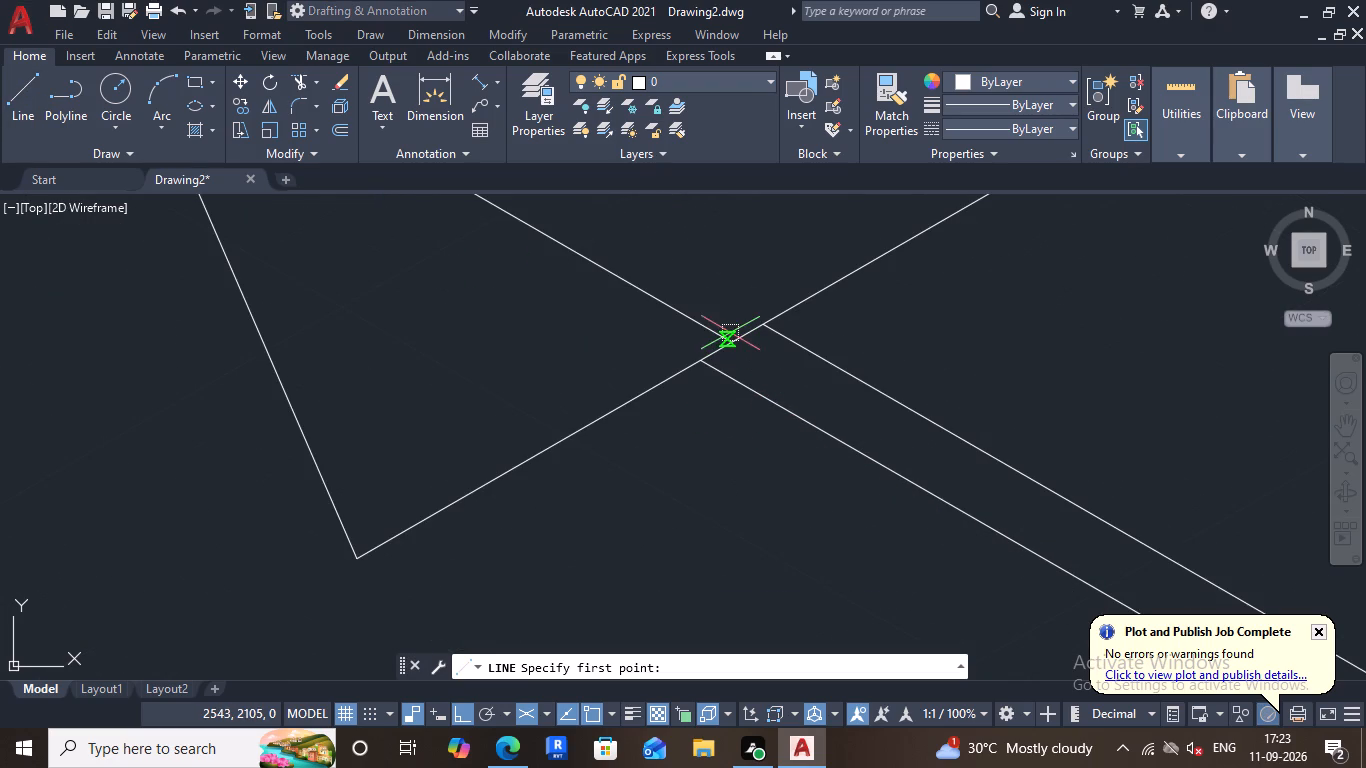
left_click(729, 349)
scroll(922, 483, "down", 4)
middle_click_drag(1118, 583, 1019, 557)
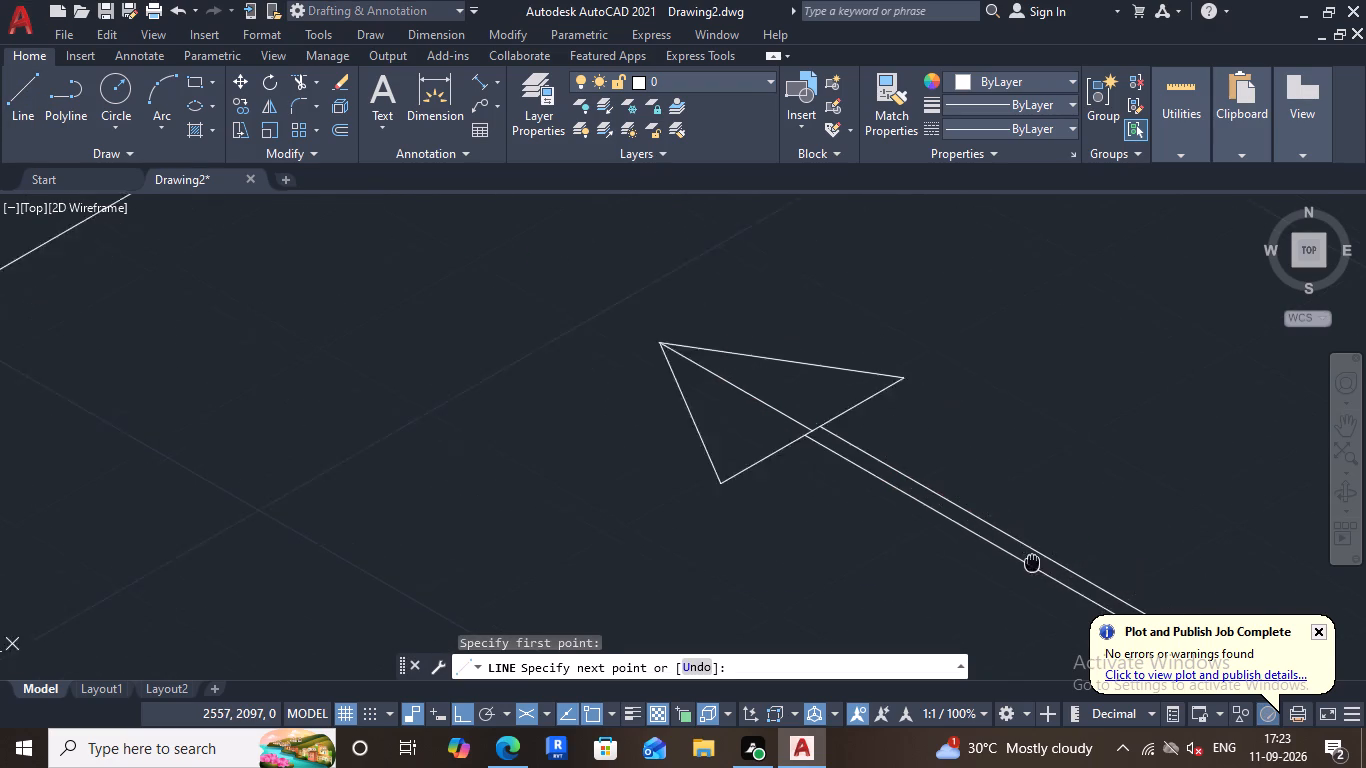
middle_click_drag(1019, 557, 672, 413)
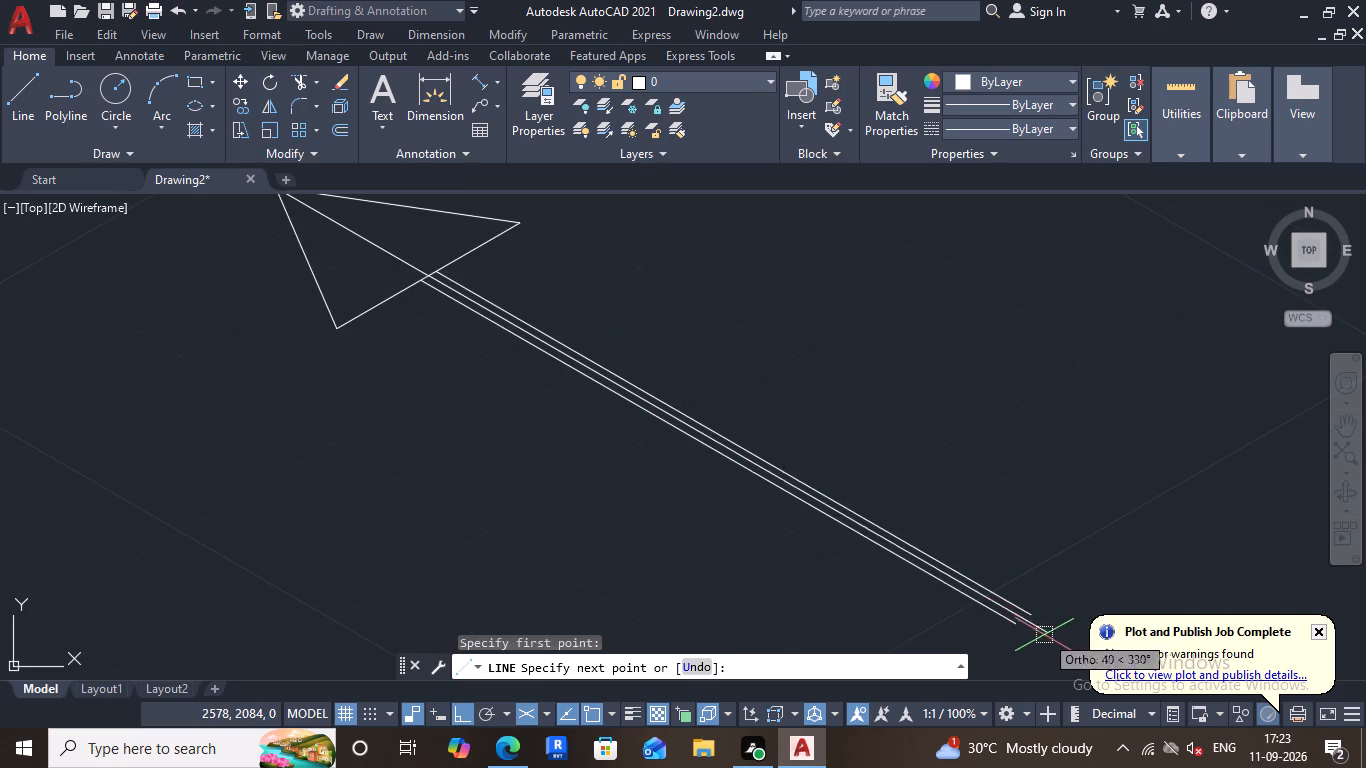
left_click(1047, 640)
key("Escape")
Draw an isocircle centred on the shaft's centre line, sized so its edge passes through both base corners of the arrowhead.
scroll(583, 394, "up", 1)
scroll(588, 418, "down", 2)
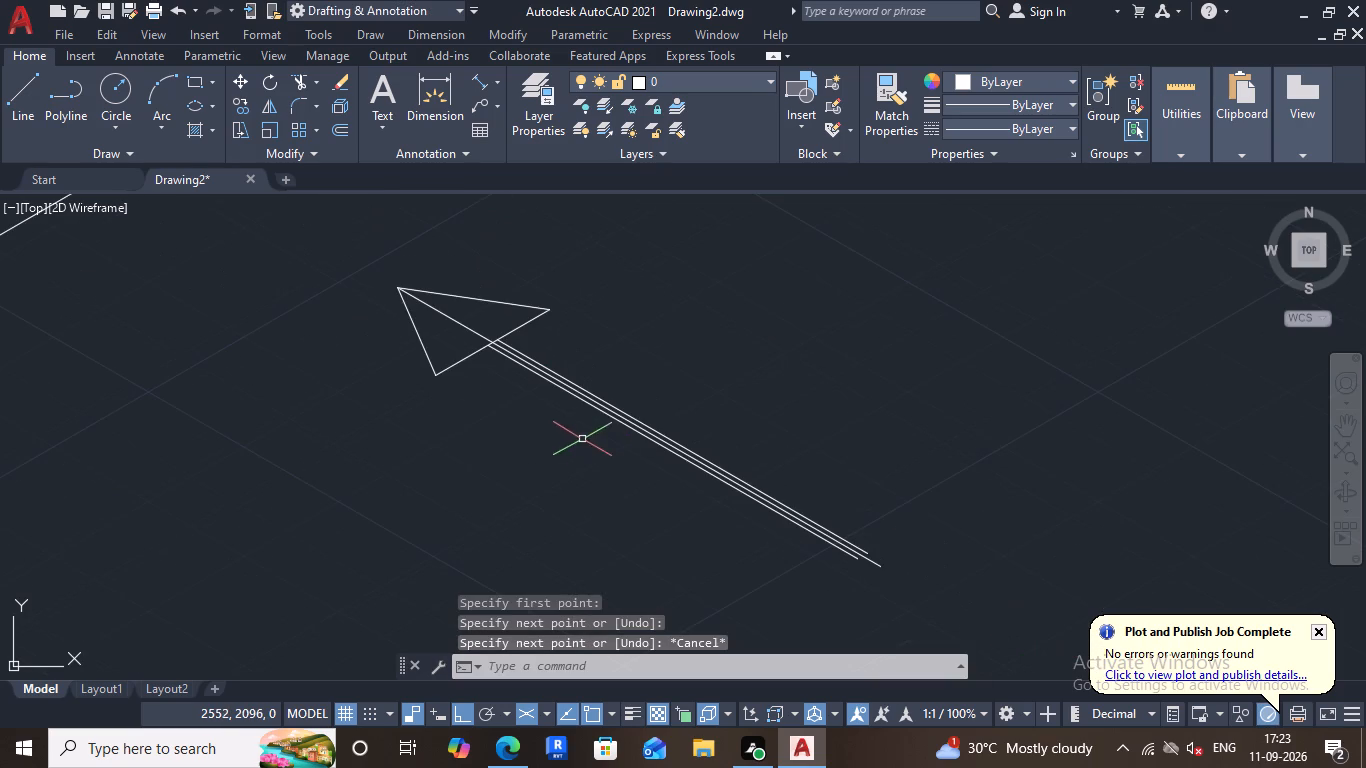
left_click(209, 105)
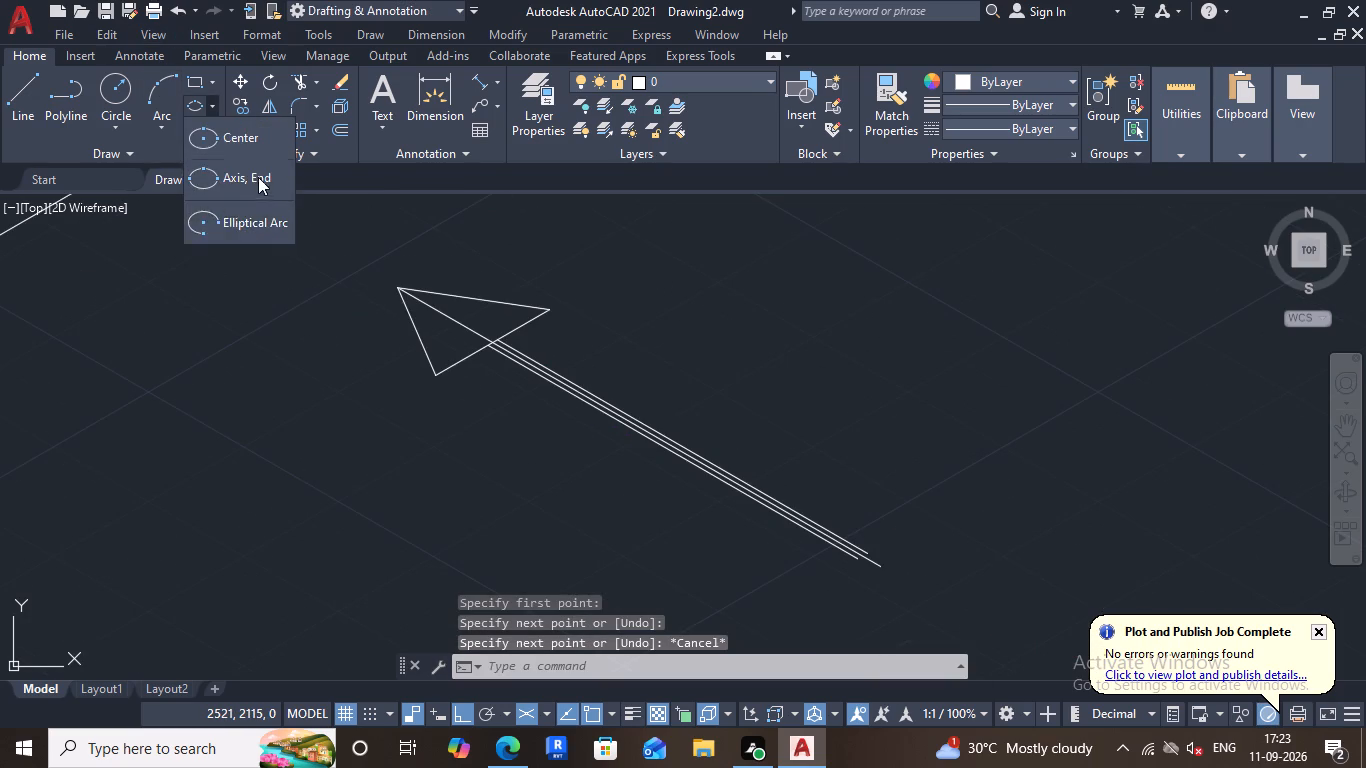
left_click(258, 177)
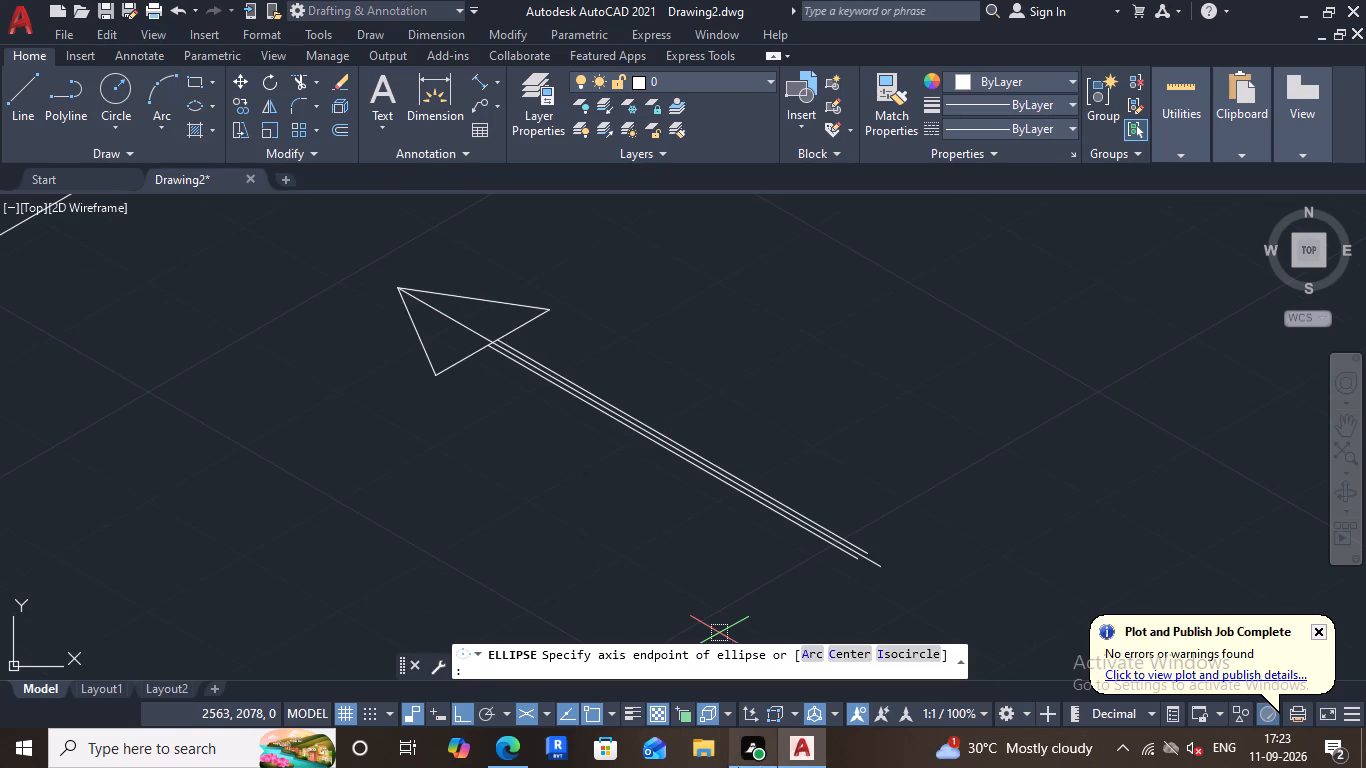
left_click(901, 657)
middle_click_drag(592, 395, 789, 602)
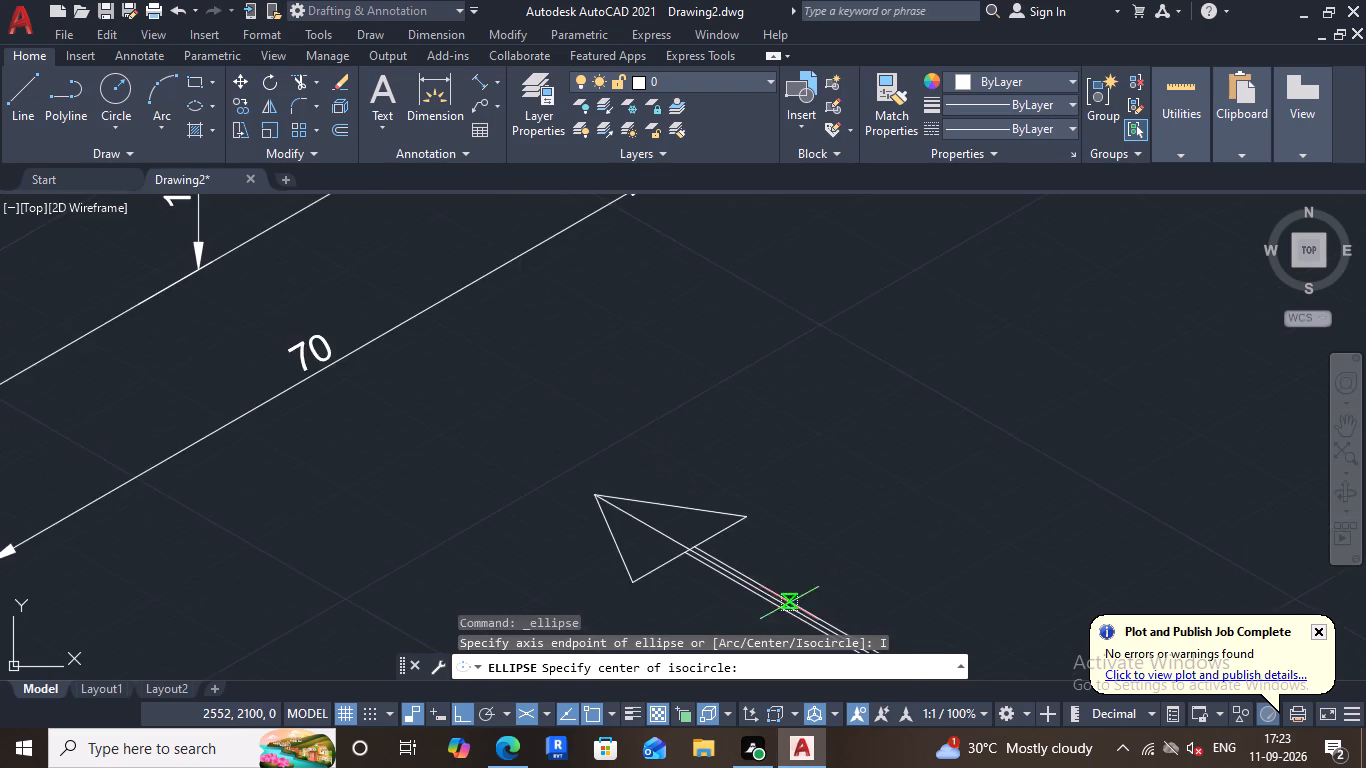
scroll(752, 603, "up", 2)
left_click(740, 560)
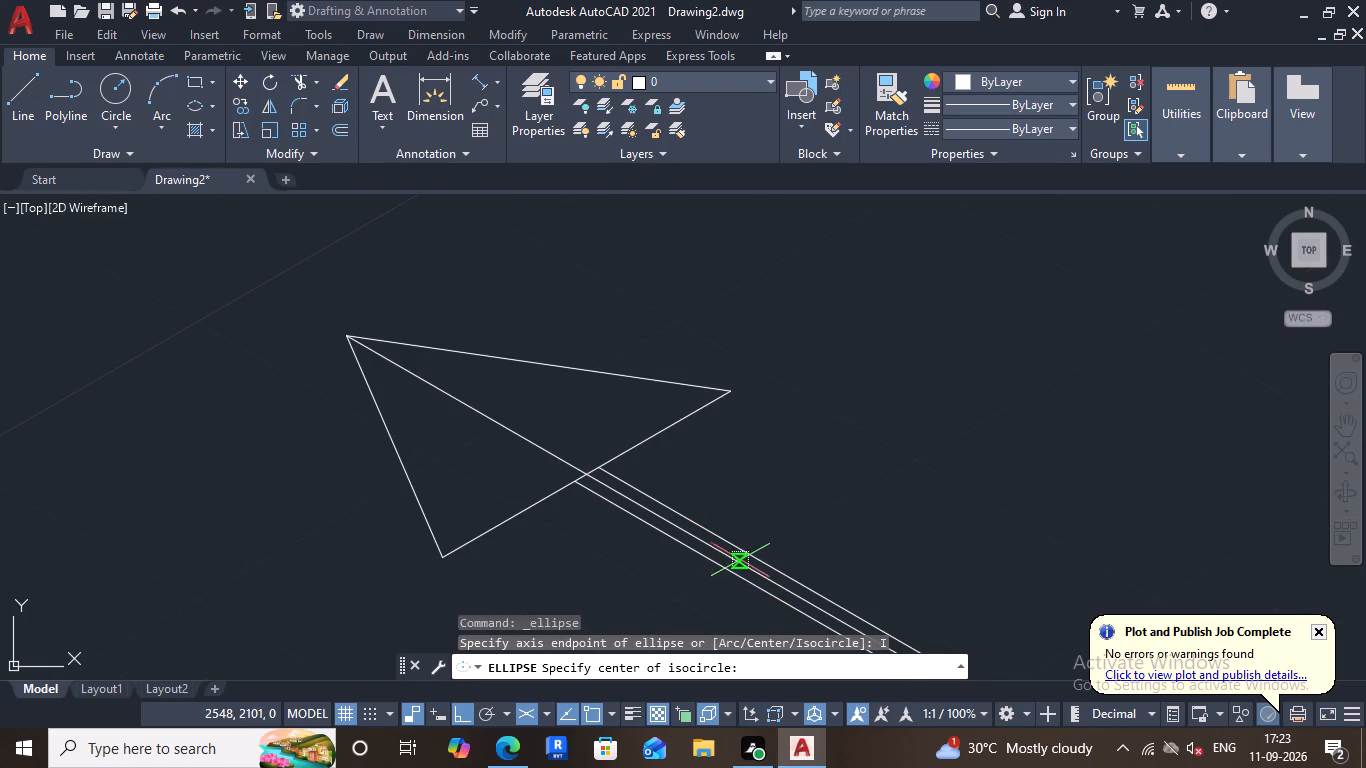
left_click(532, 440)
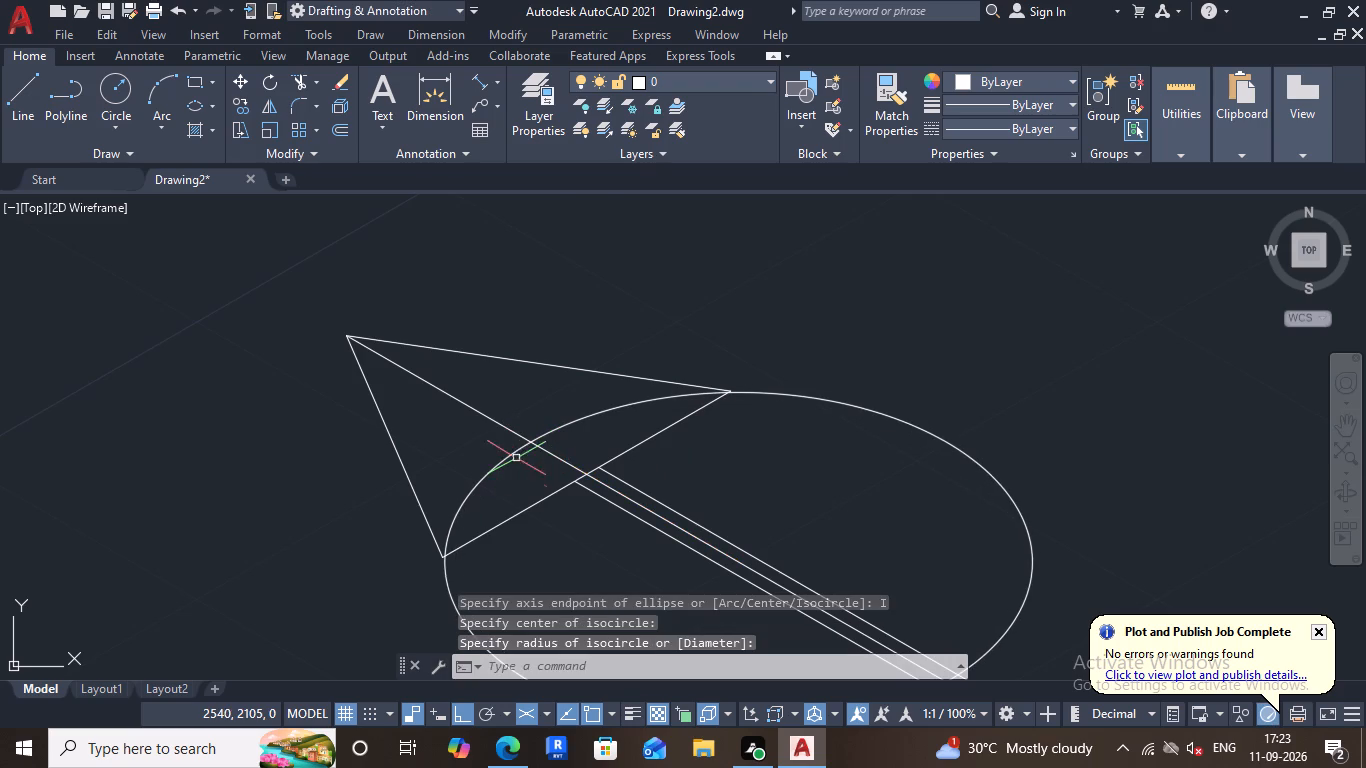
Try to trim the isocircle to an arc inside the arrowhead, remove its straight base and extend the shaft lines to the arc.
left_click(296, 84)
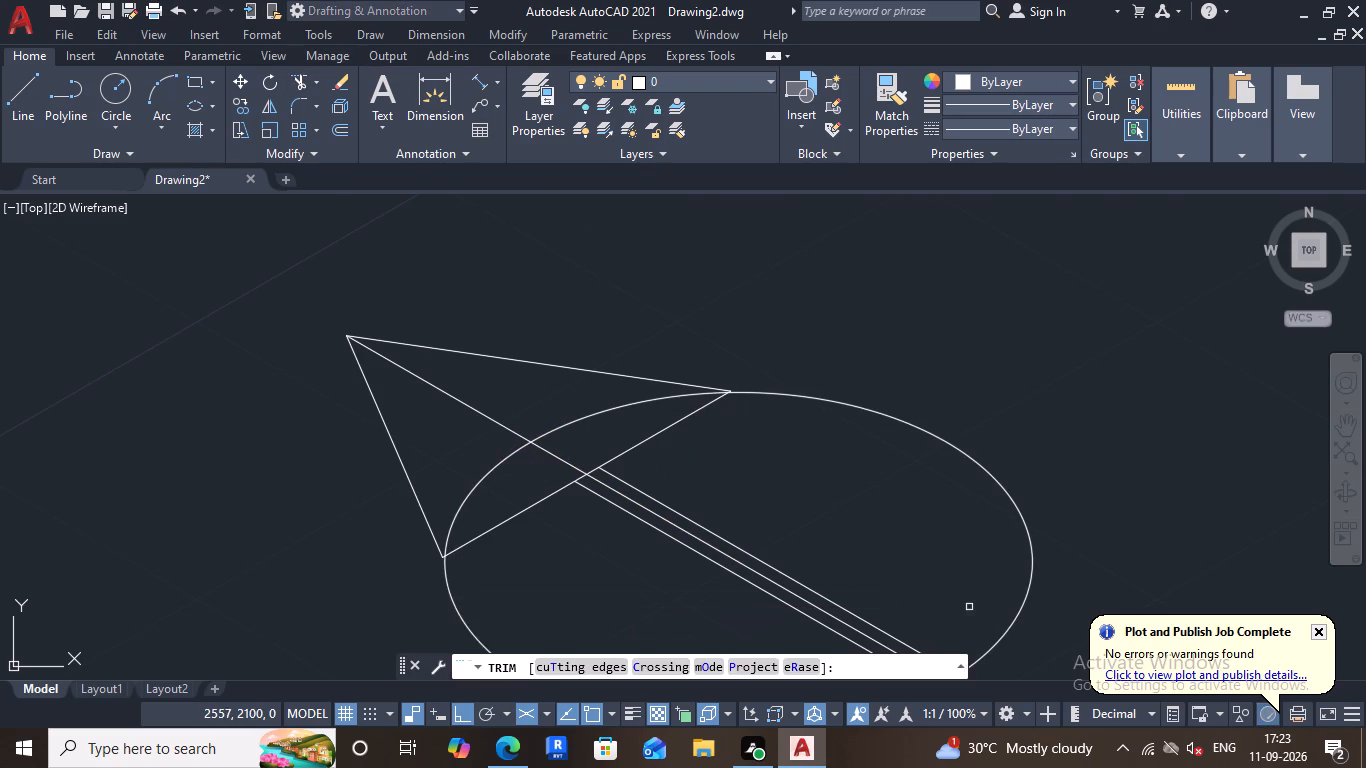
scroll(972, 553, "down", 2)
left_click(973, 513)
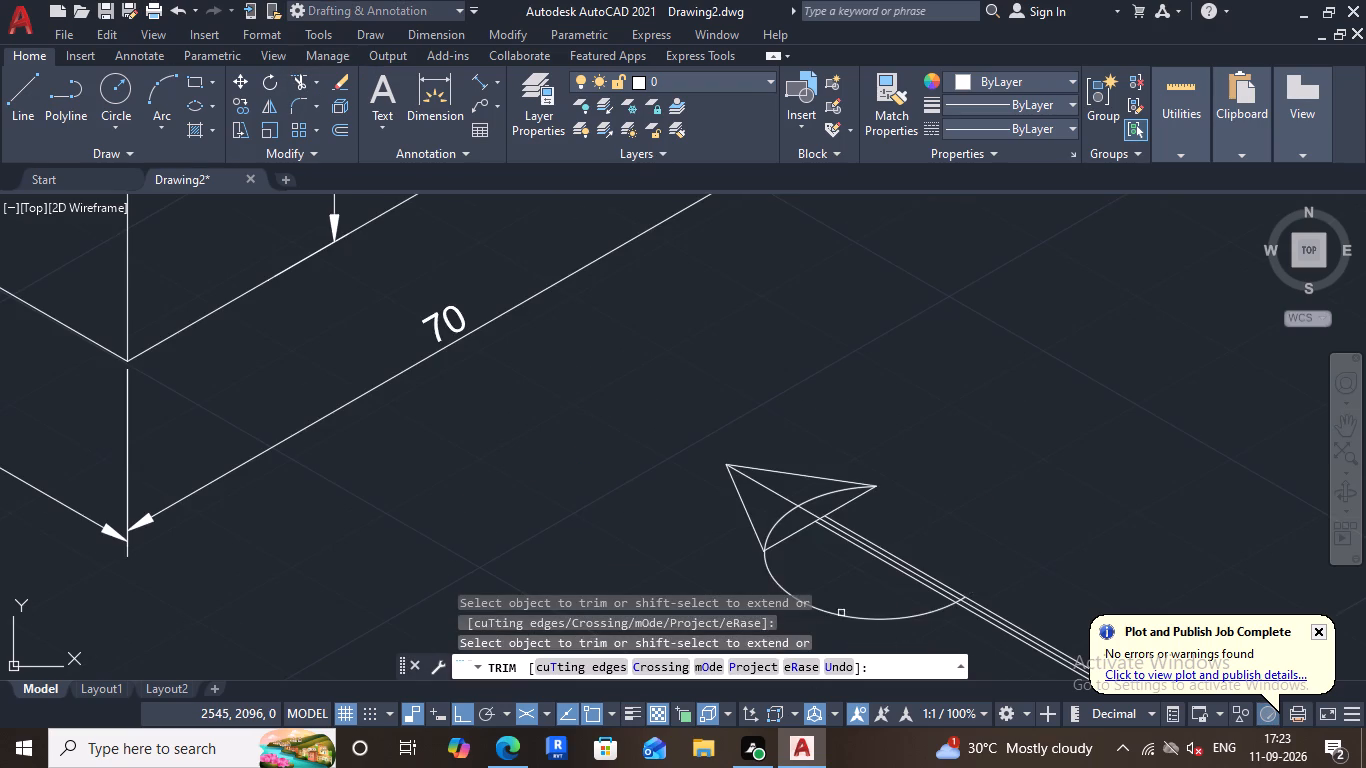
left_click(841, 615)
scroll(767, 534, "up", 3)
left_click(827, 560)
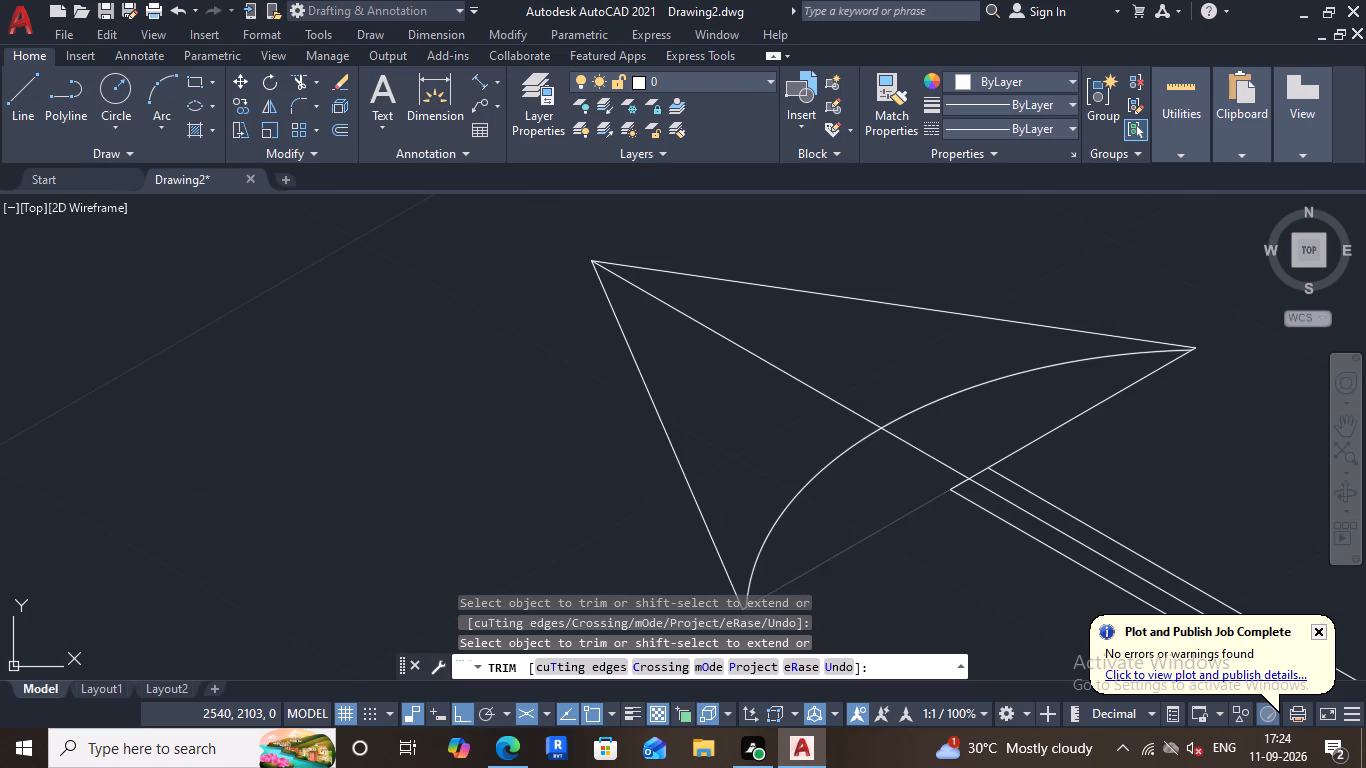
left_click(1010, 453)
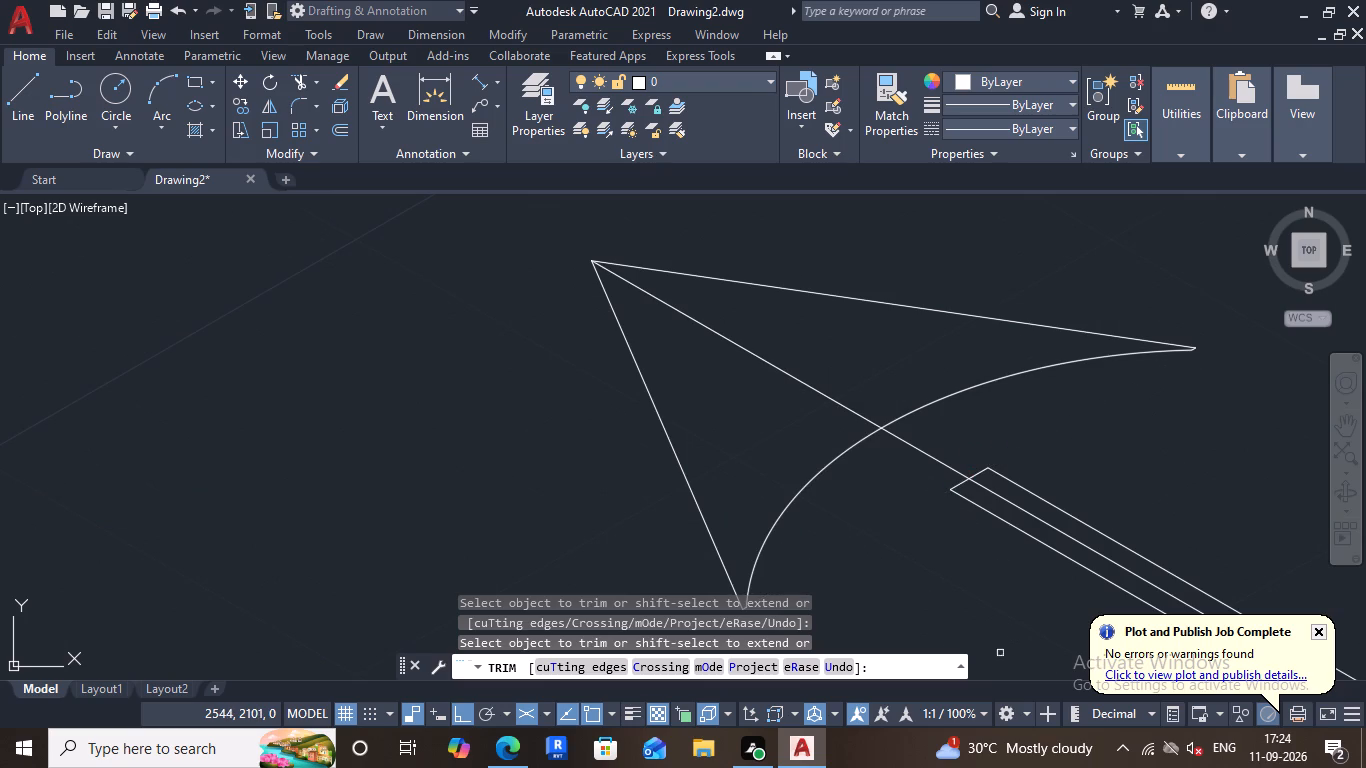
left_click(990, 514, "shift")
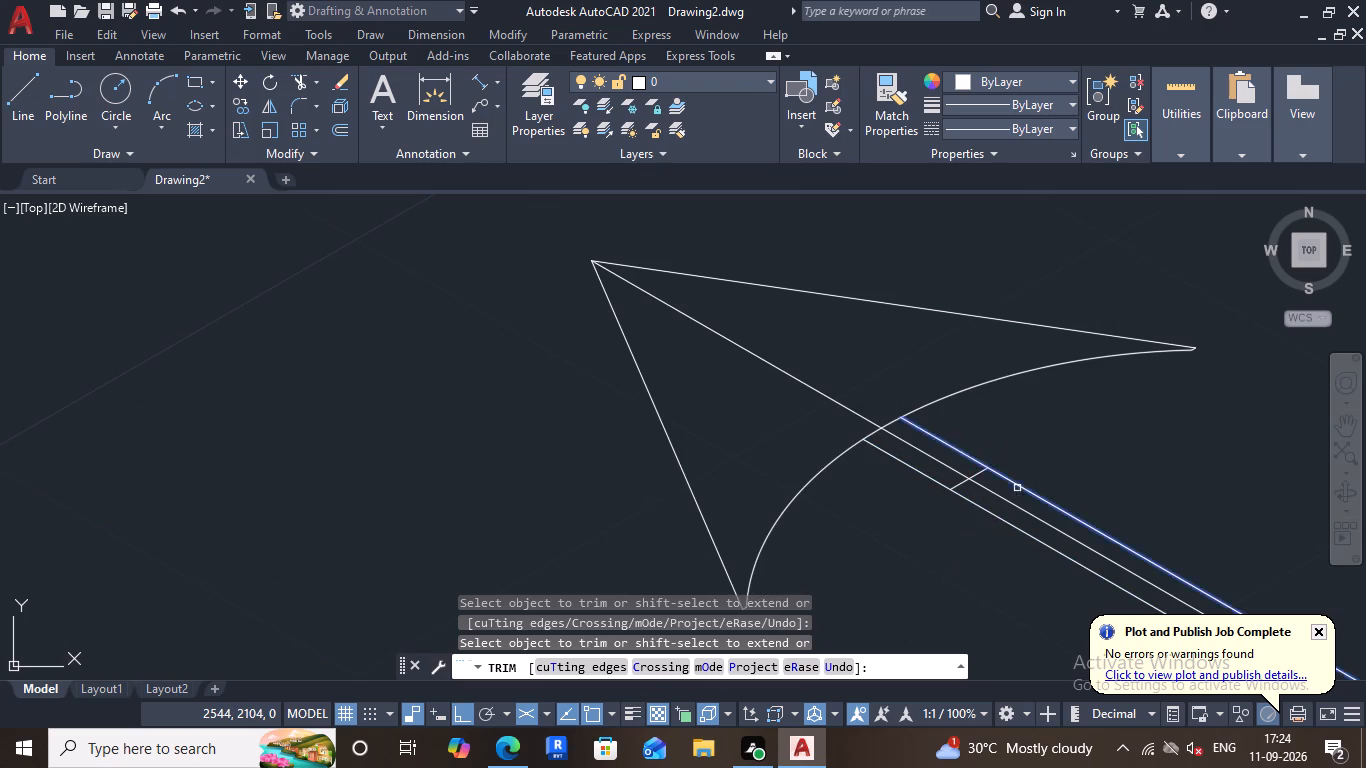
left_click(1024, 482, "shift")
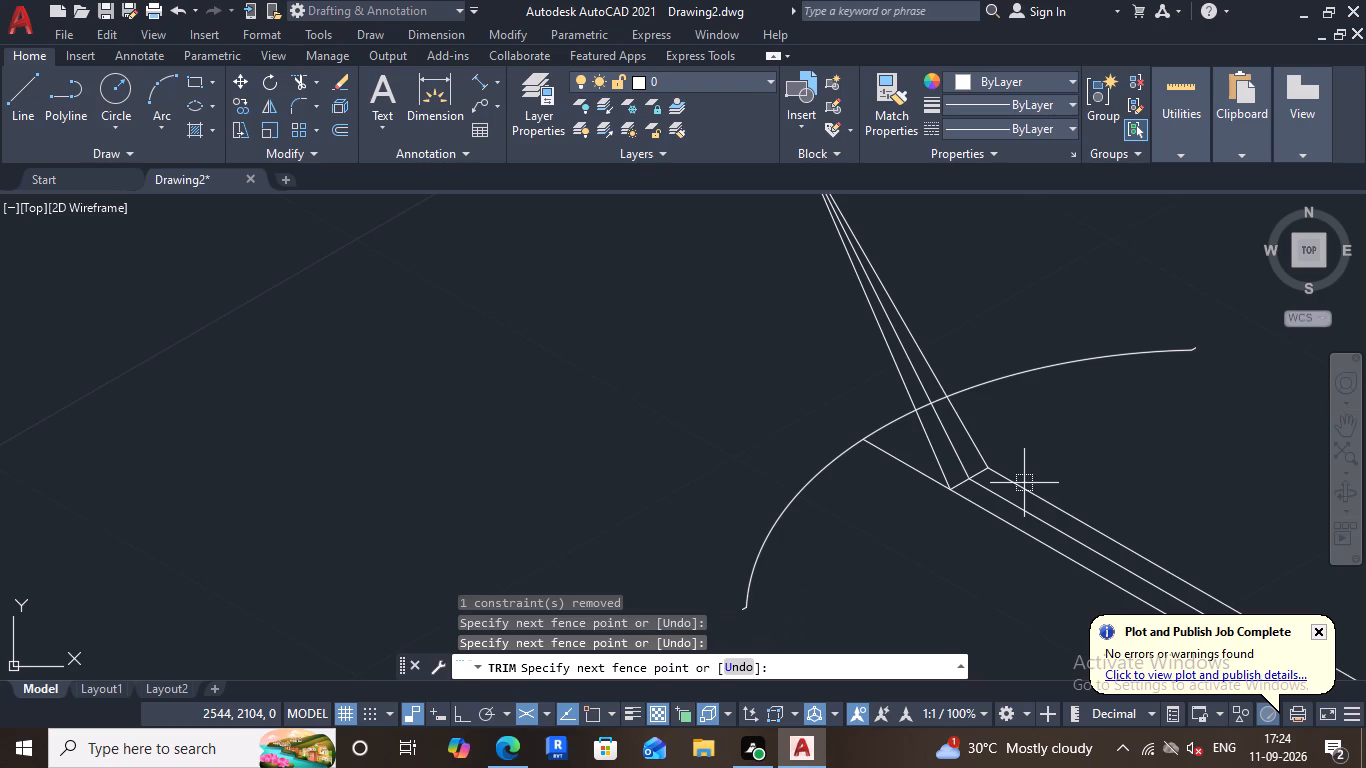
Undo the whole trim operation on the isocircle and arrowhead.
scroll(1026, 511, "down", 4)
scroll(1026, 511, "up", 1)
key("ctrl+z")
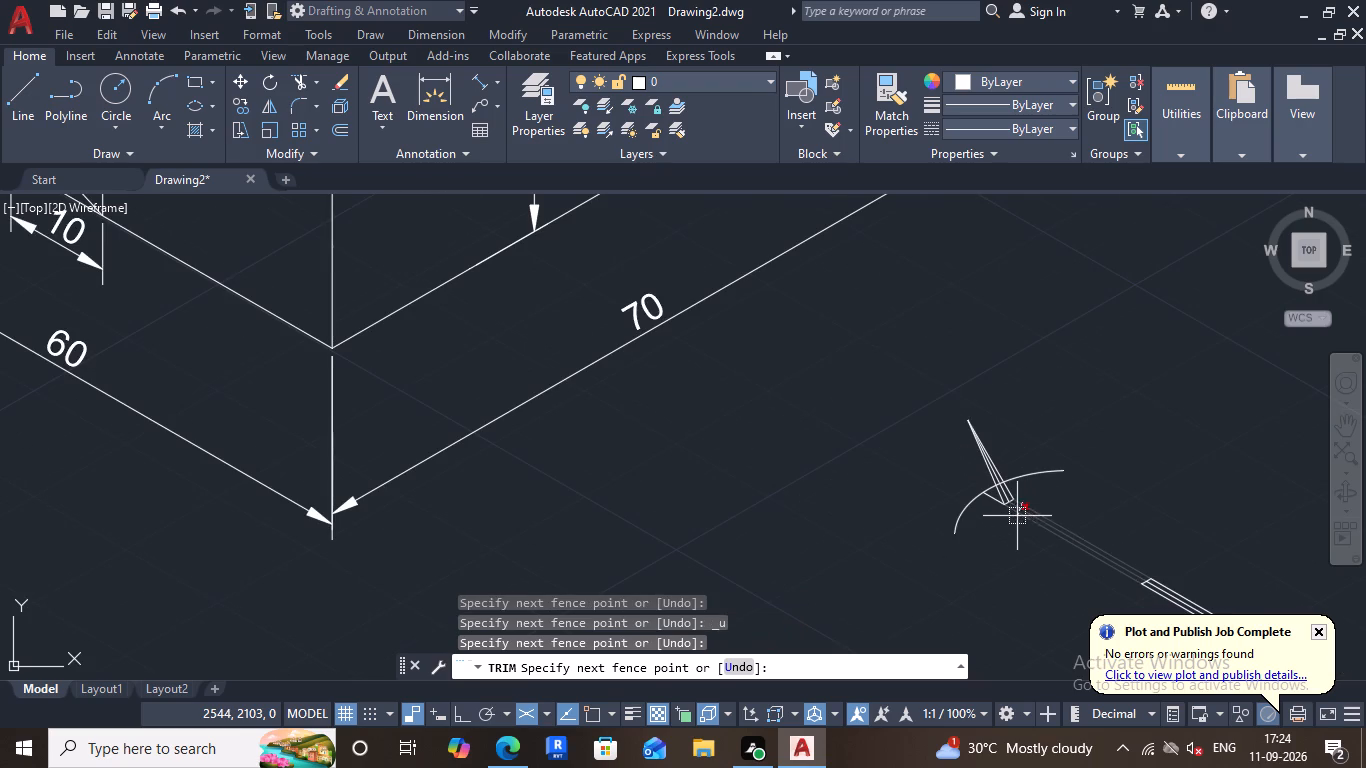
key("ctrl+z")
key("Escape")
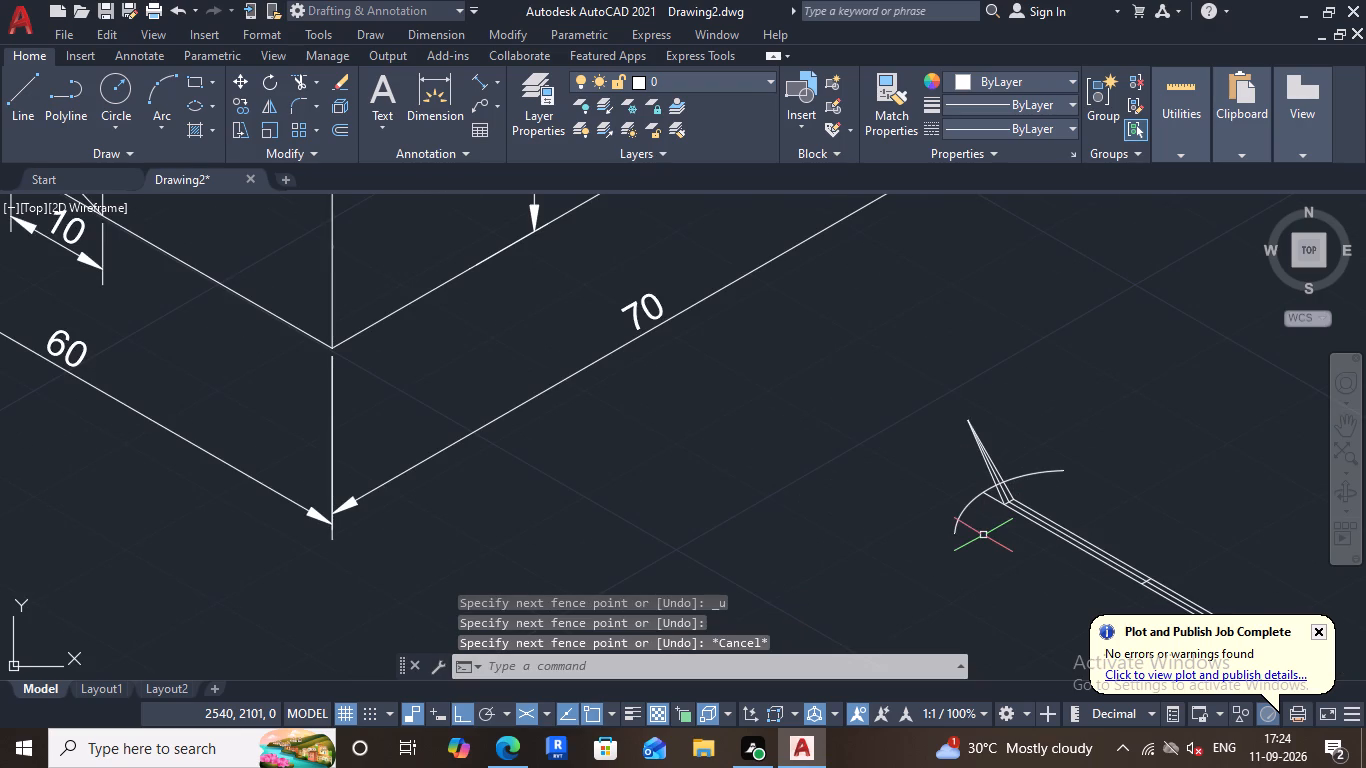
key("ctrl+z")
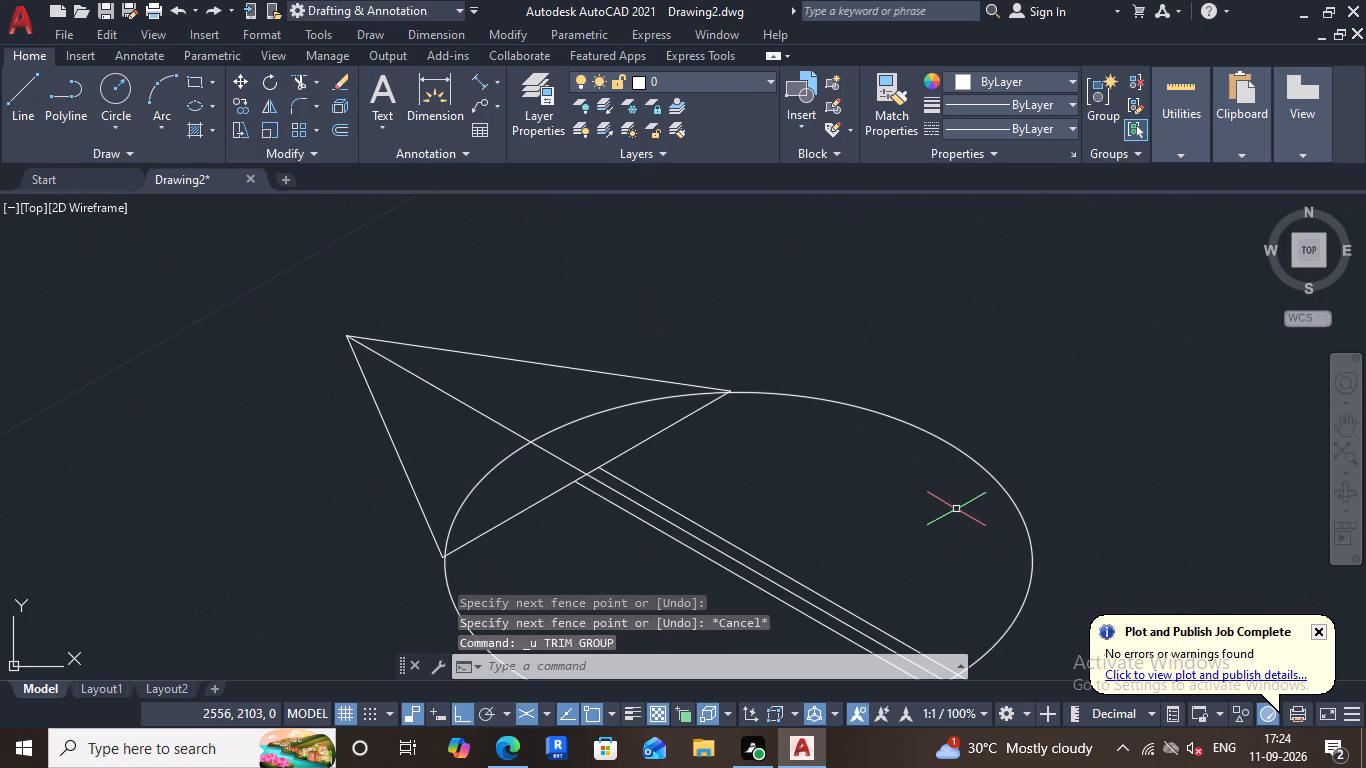
Trim the isocircle to the arc inside the arrowhead, including the small leftover pieces between the shaft lines.
scroll(956, 509, "down", 2)
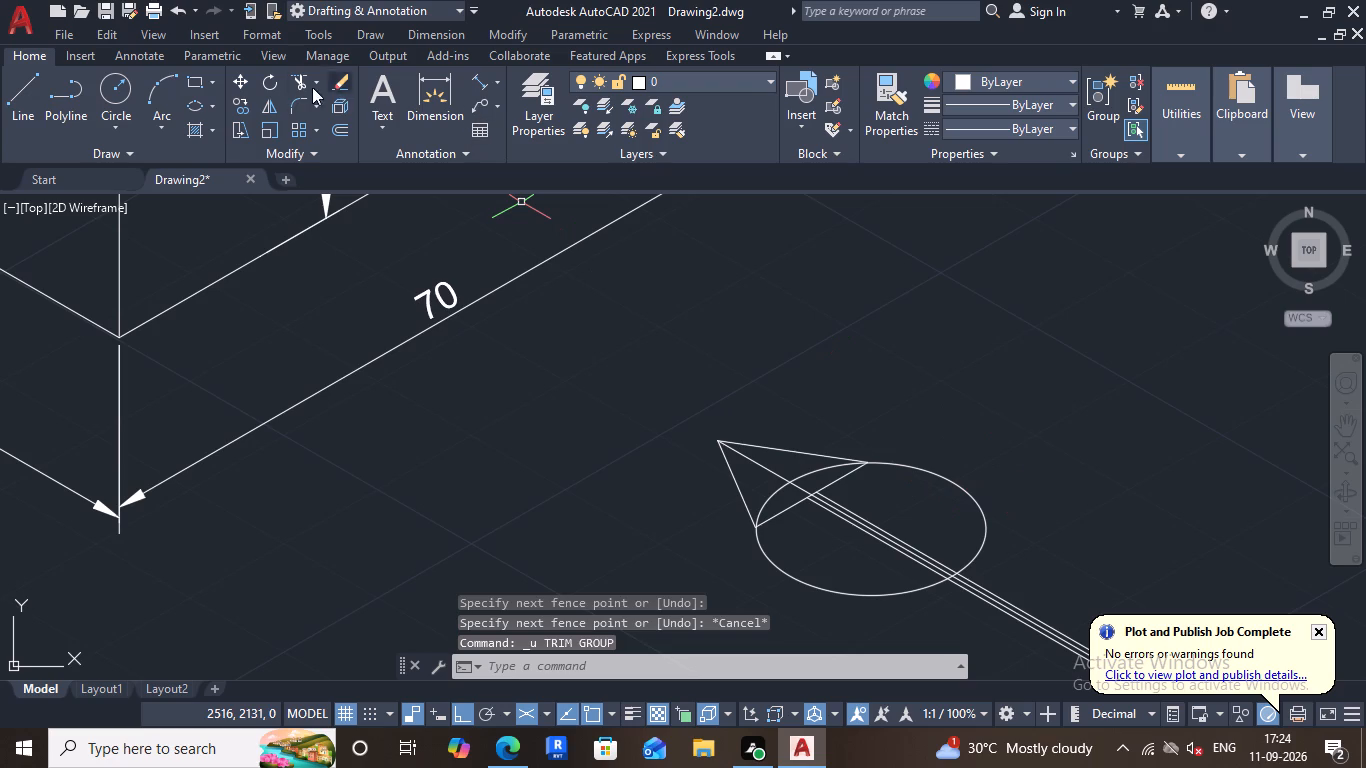
left_click(294, 80)
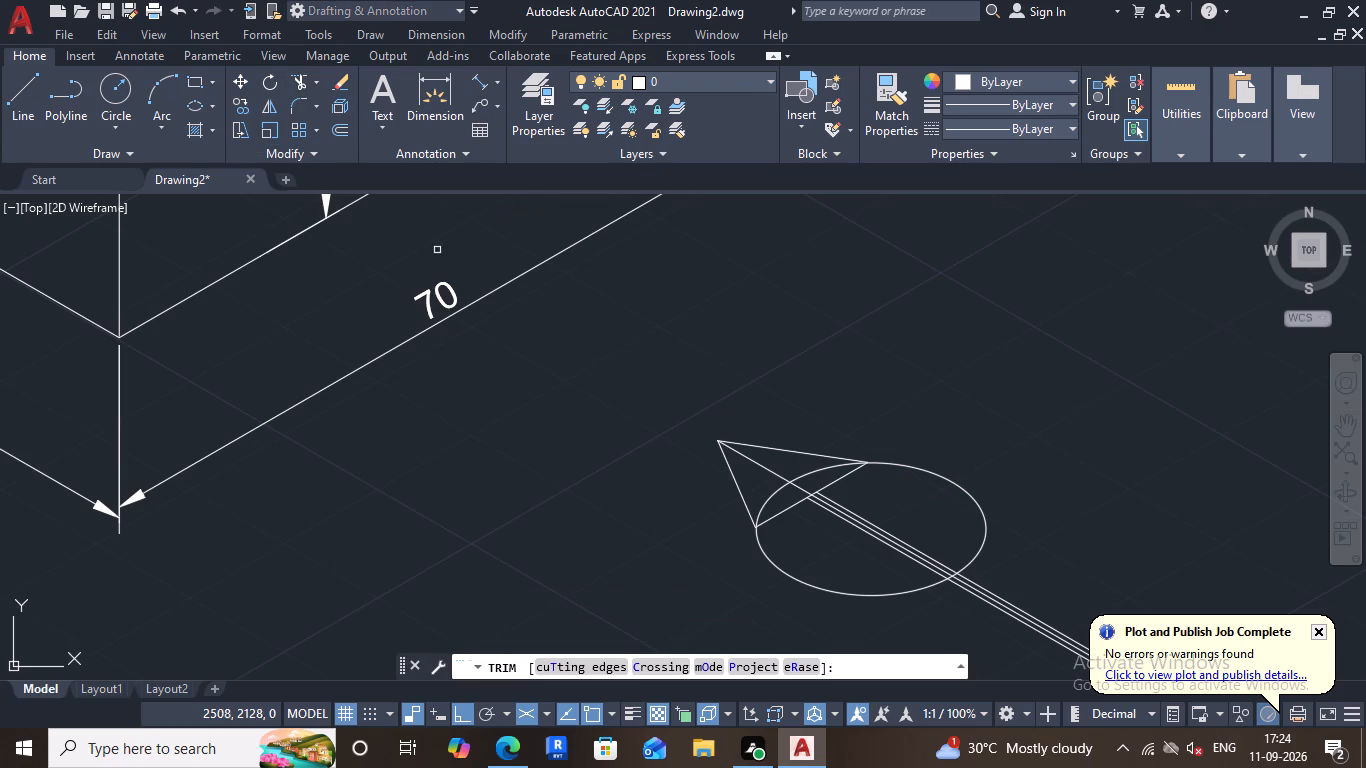
scroll(783, 576, "up", 1)
middle_click_drag(781, 542, 698, 472)
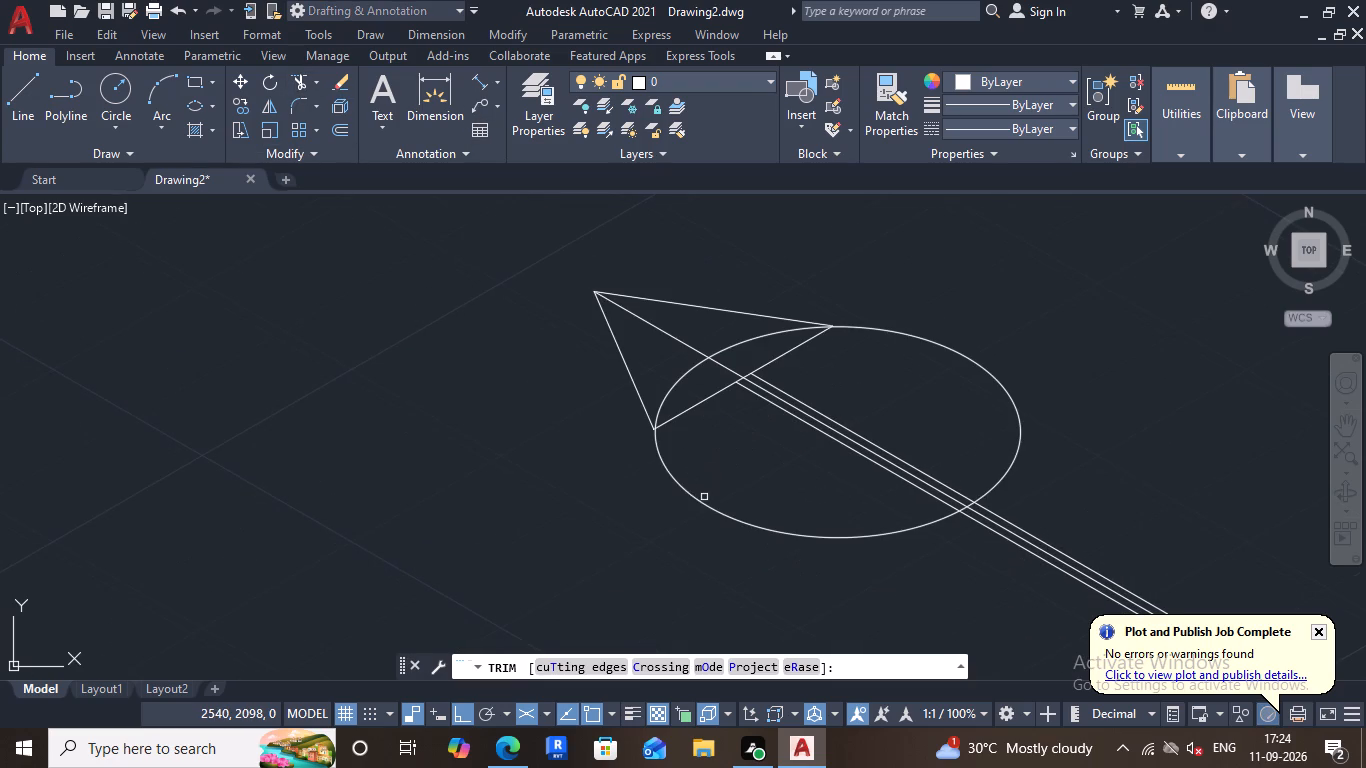
left_click(704, 505)
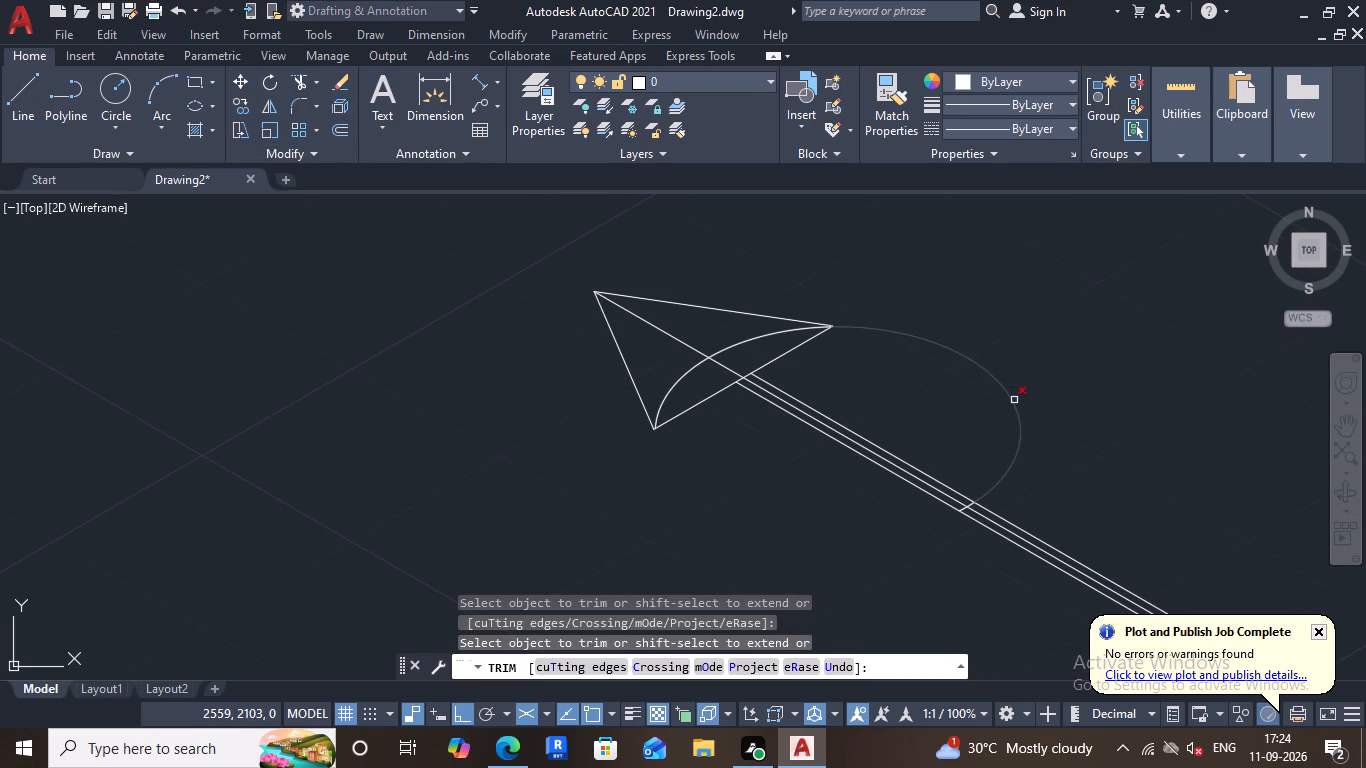
left_click(1020, 443)
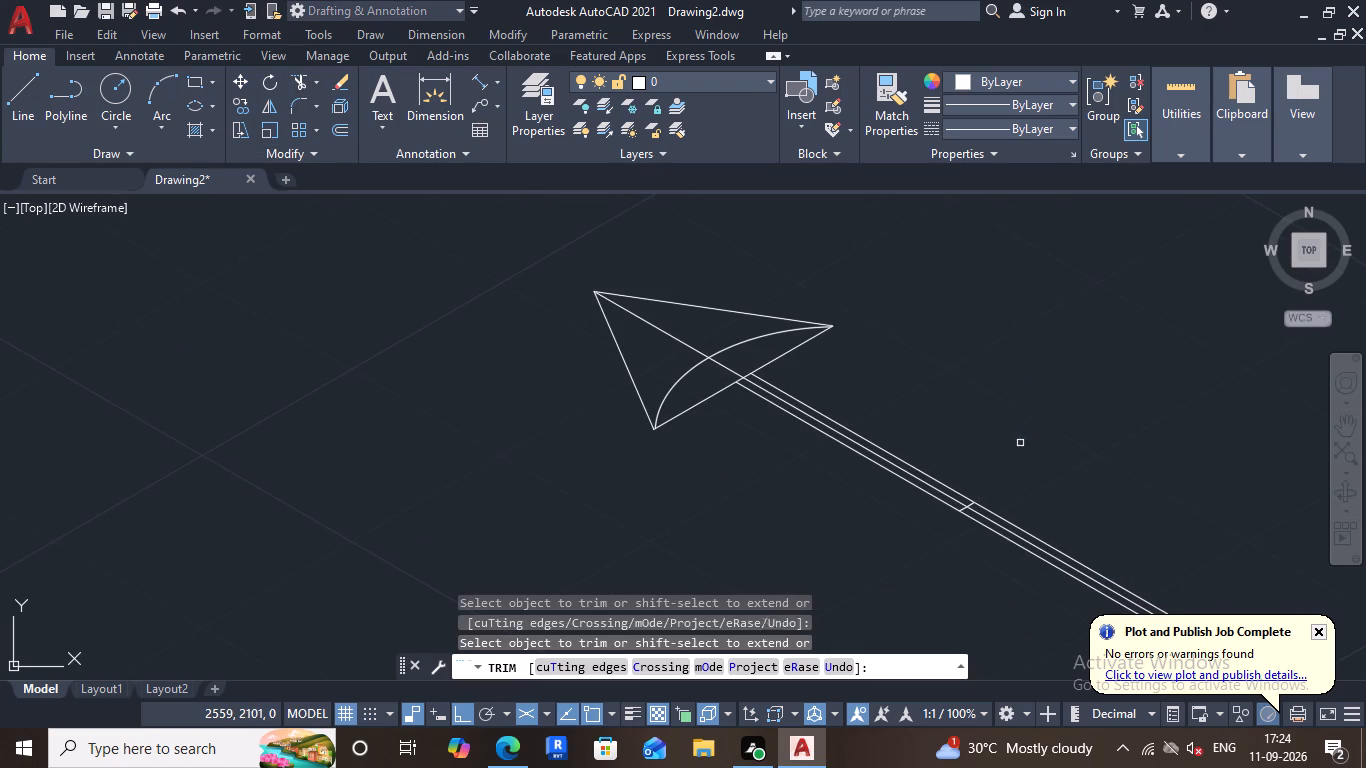
scroll(970, 512, "up", 4)
left_click(934, 497)
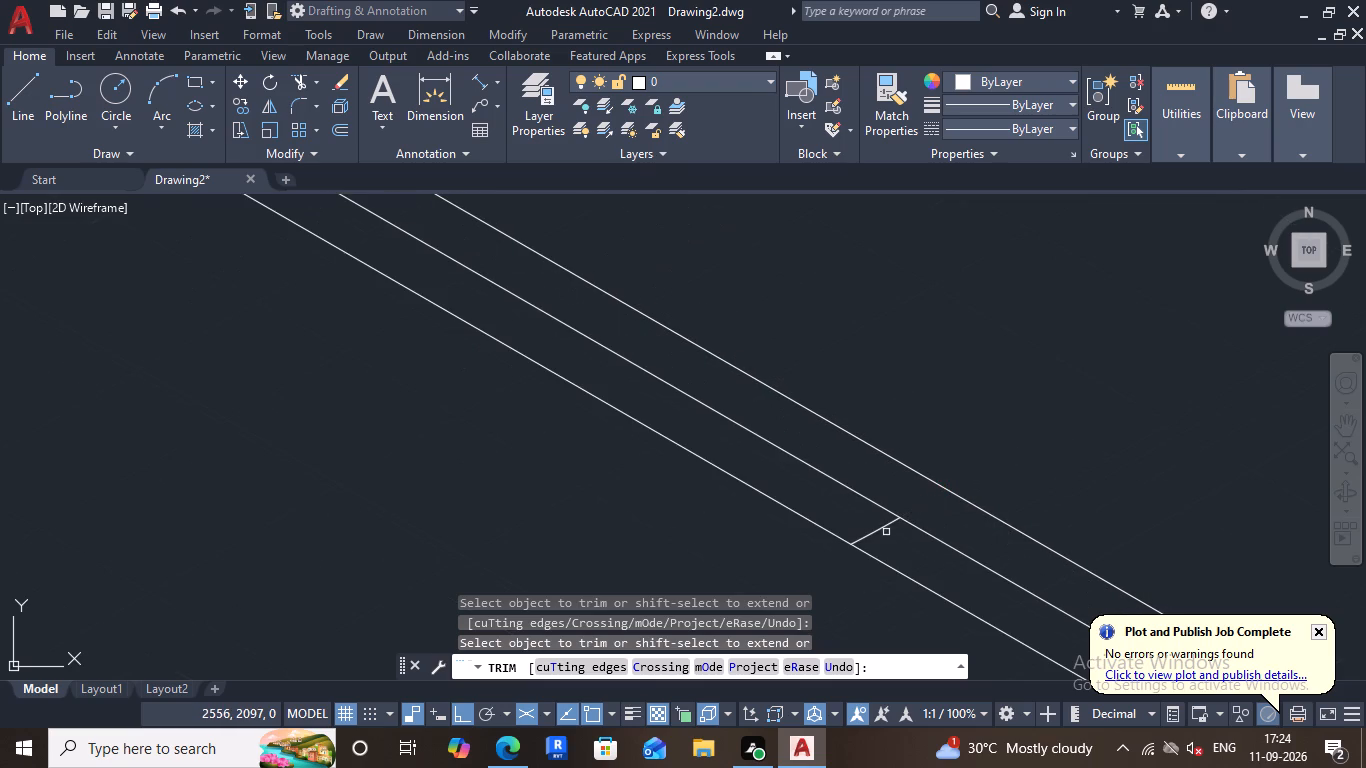
left_click(879, 532)
Trim away the centre line along the shaft and through the arrowhead up to its tip.
scroll(893, 531, "down", 3)
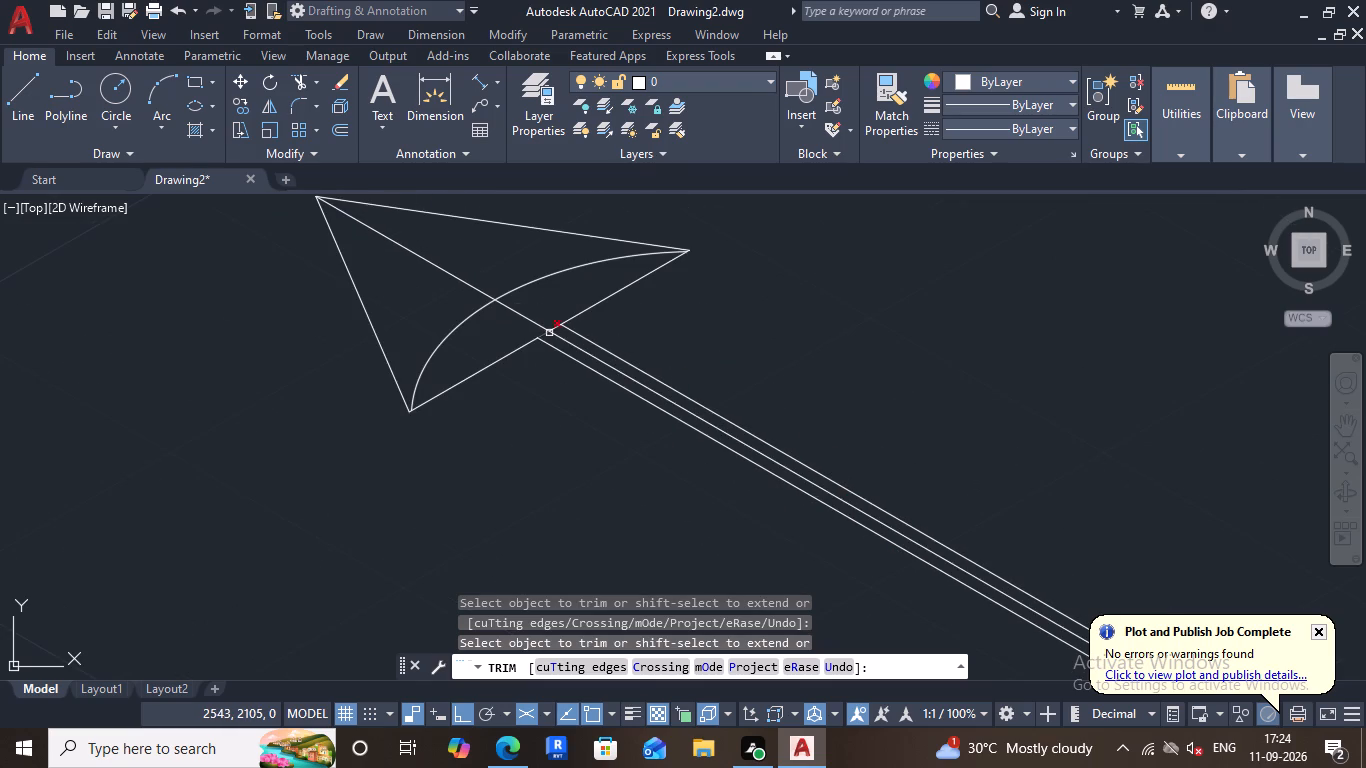
scroll(555, 336, "up", 2)
left_click(564, 344)
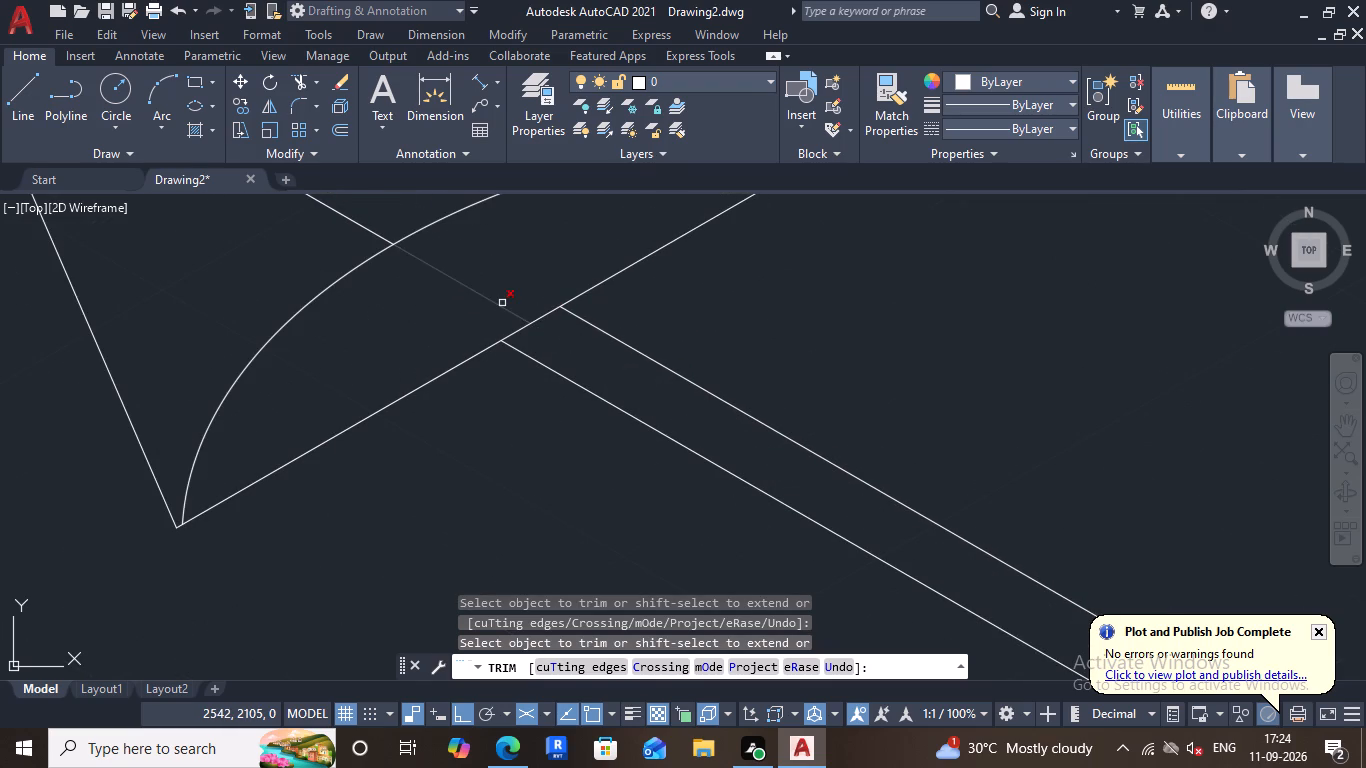
left_click(502, 303)
middle_click_drag(497, 303, 673, 466)
scroll(675, 470, "down", 1)
left_click(580, 411)
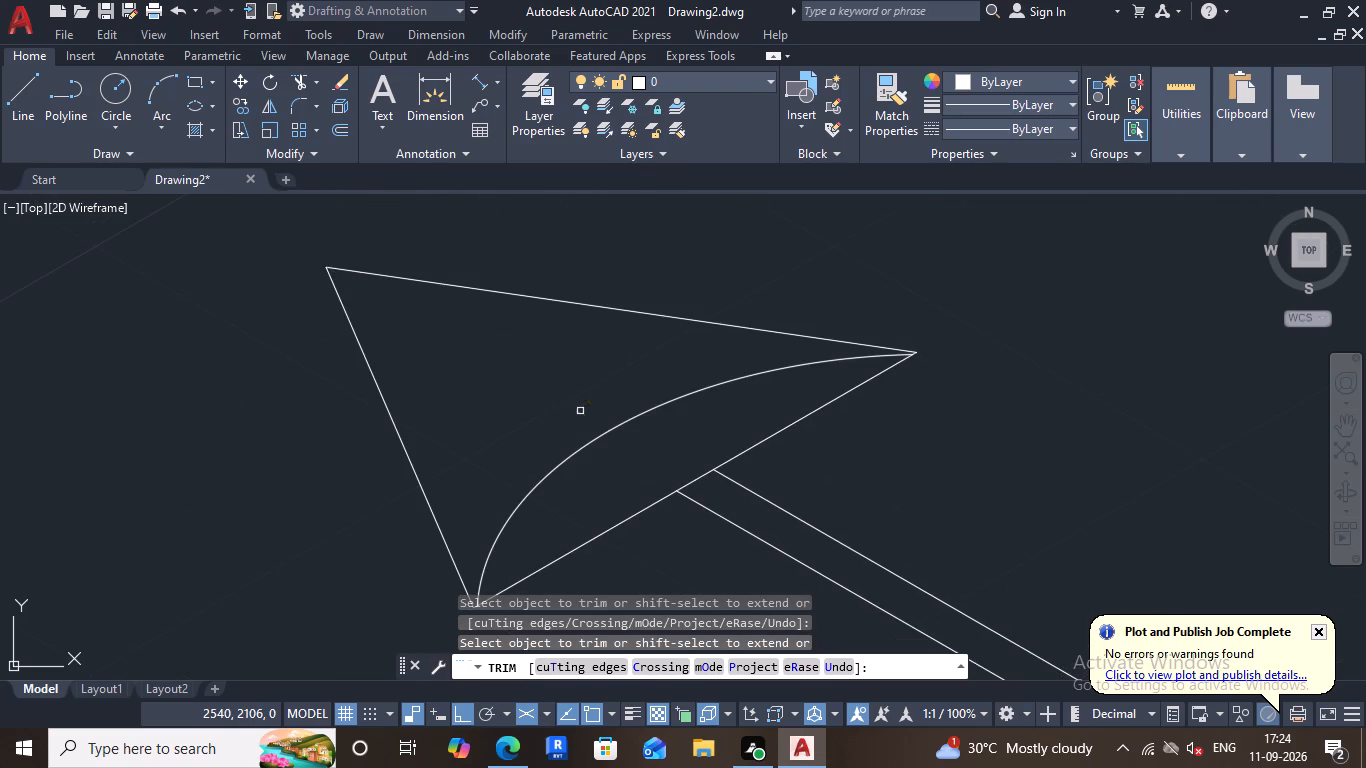
Extend both shaft lines to the arrowhead's arc and trim away all segments of the straight base line.
scroll(578, 403, "down", 3)
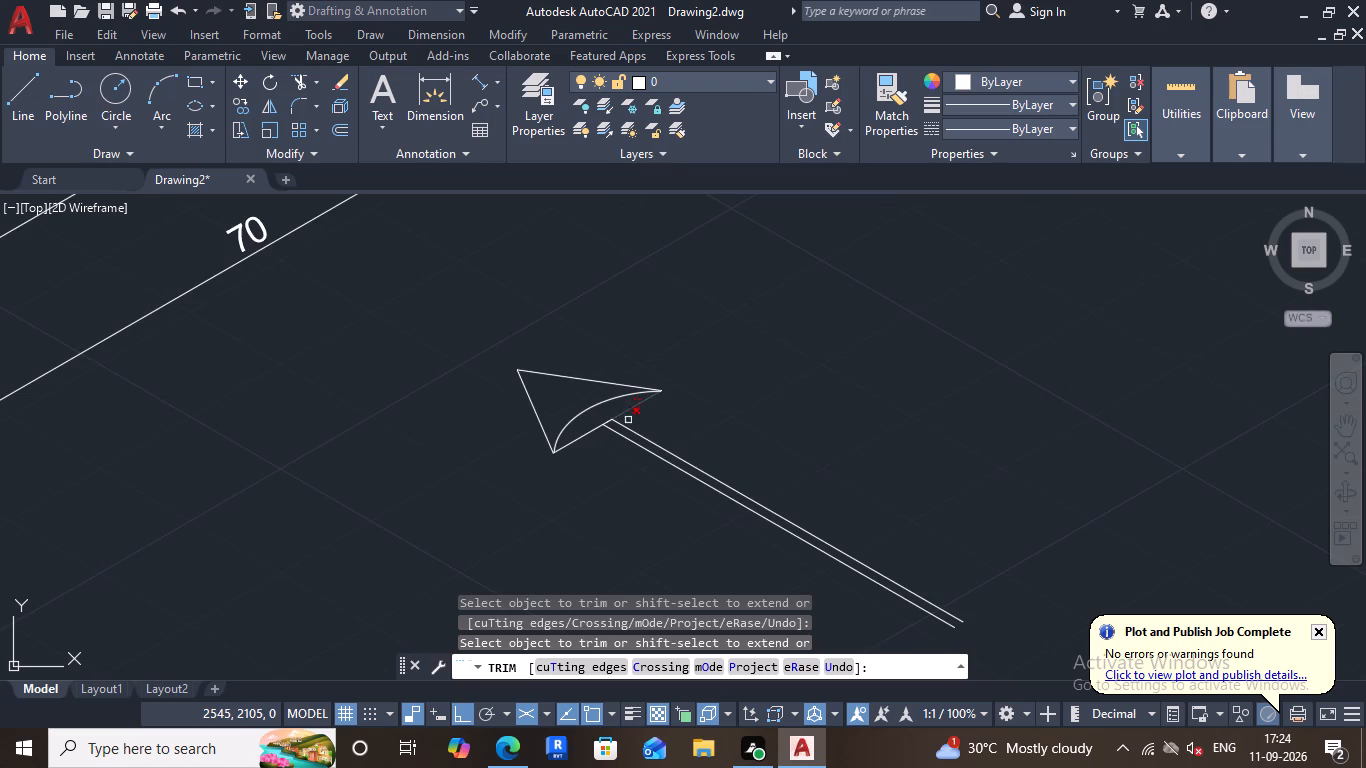
scroll(558, 448, "up", 2)
left_click(725, 424, "shift")
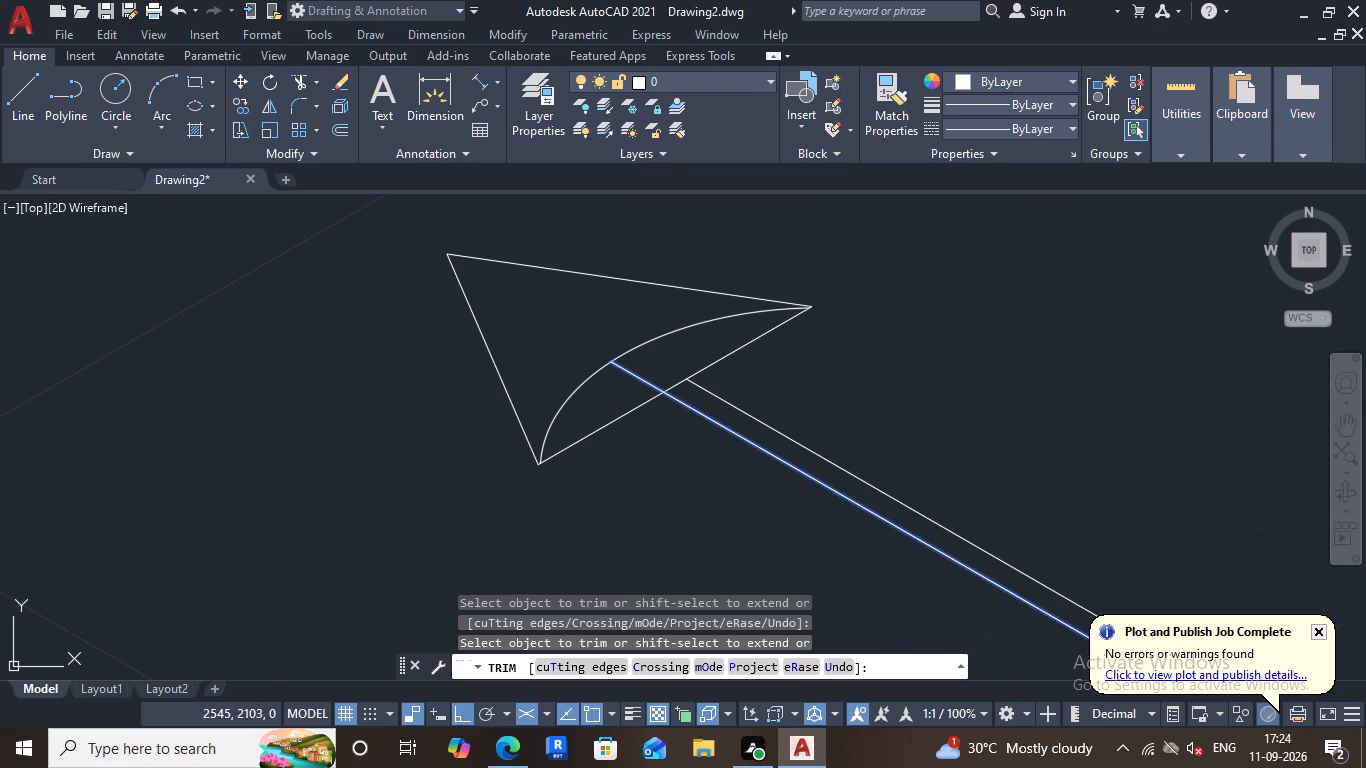
left_click(744, 408, "shift")
left_click(624, 413)
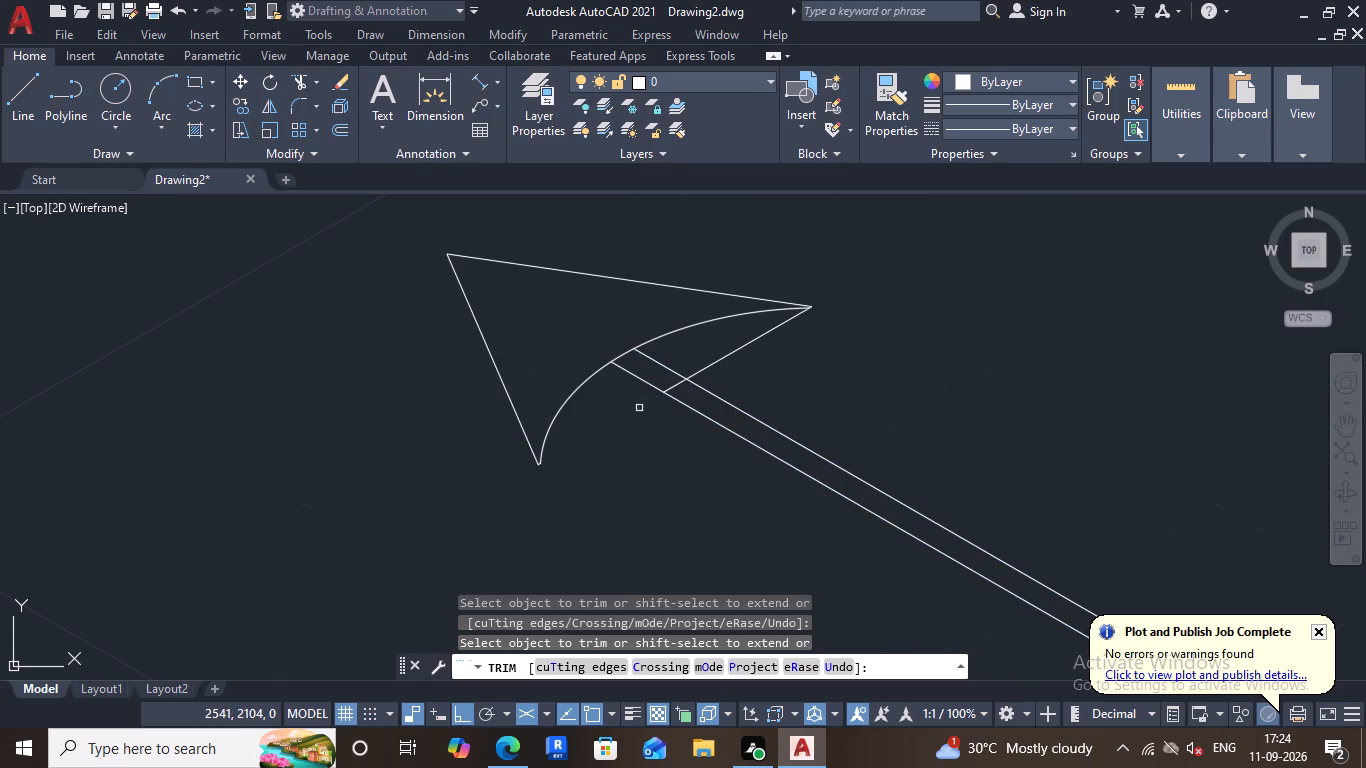
left_click(675, 387)
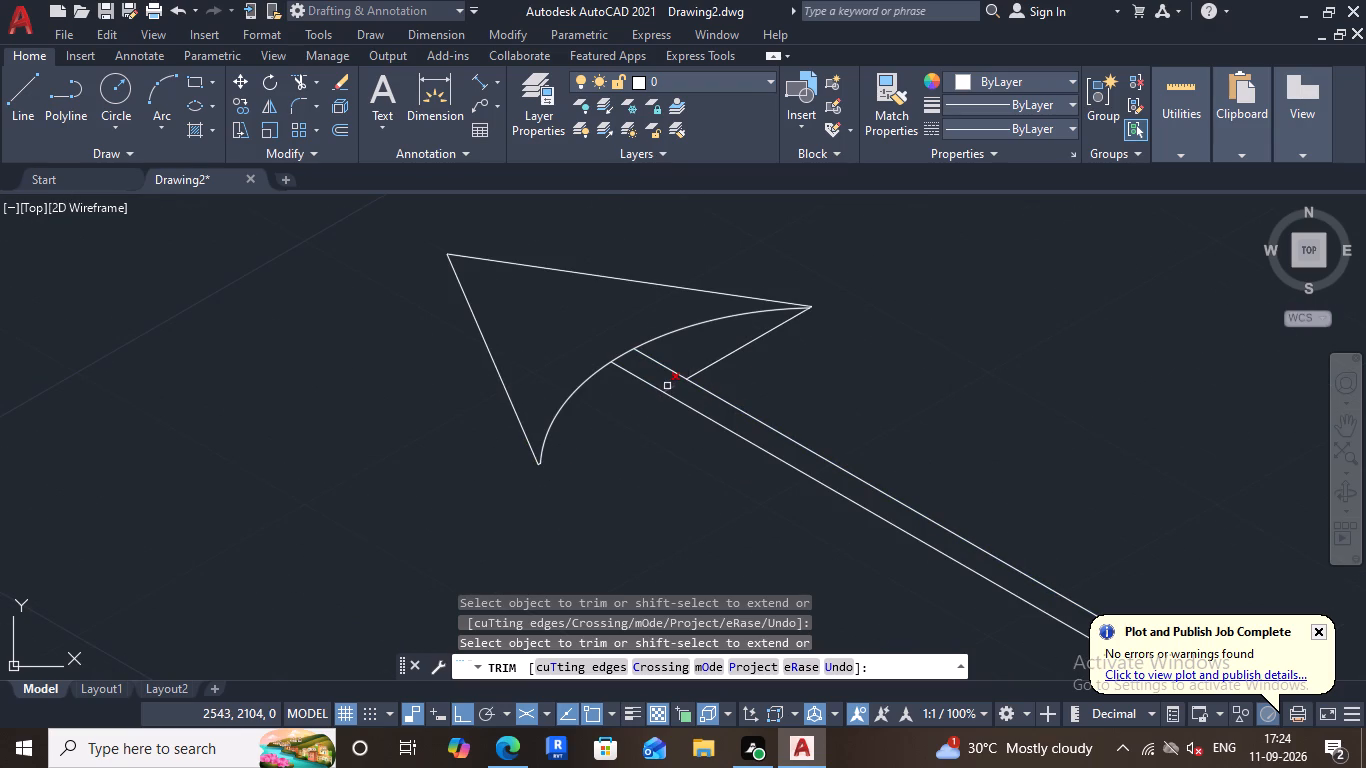
left_click(667, 386)
left_click(709, 364)
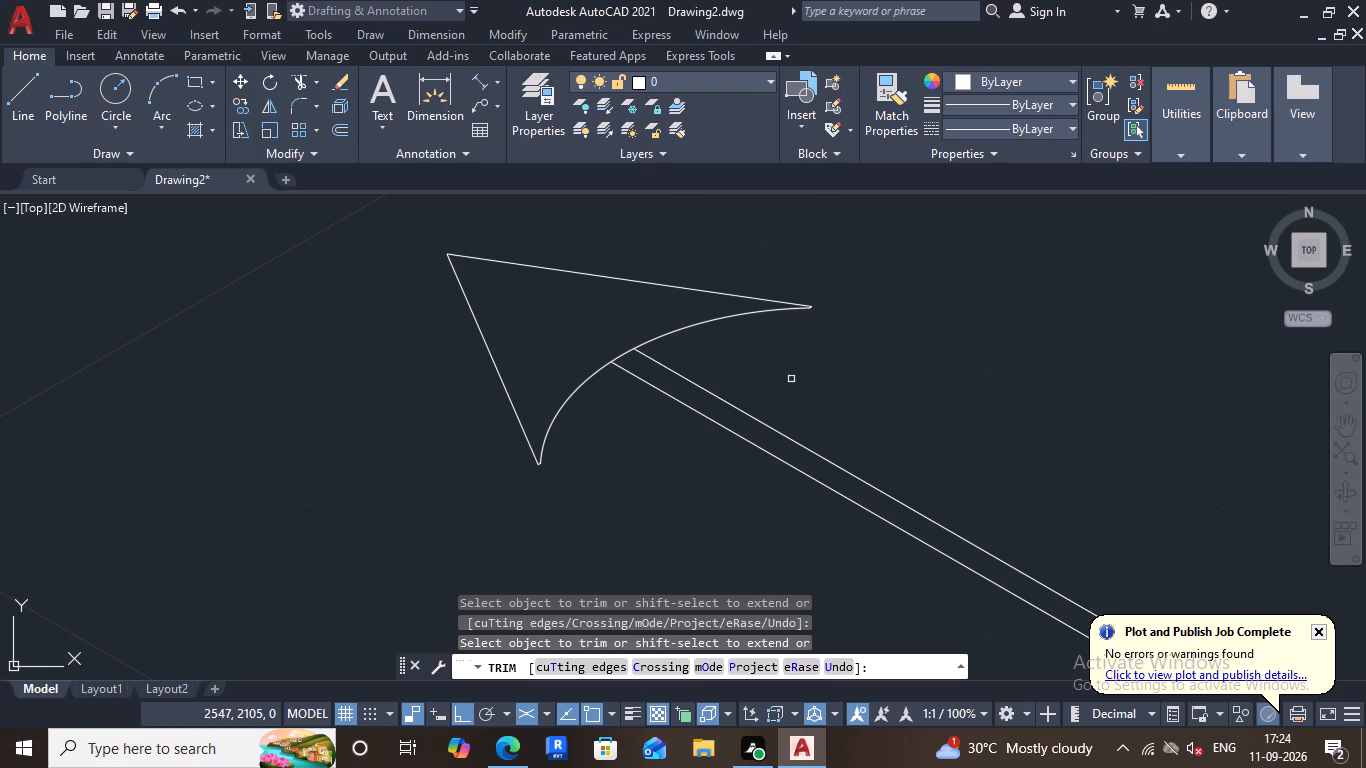
Trim the short piece of the arrowhead's arc between the two shaft lines so head and shaft join openly.
scroll(845, 352, "down", 3)
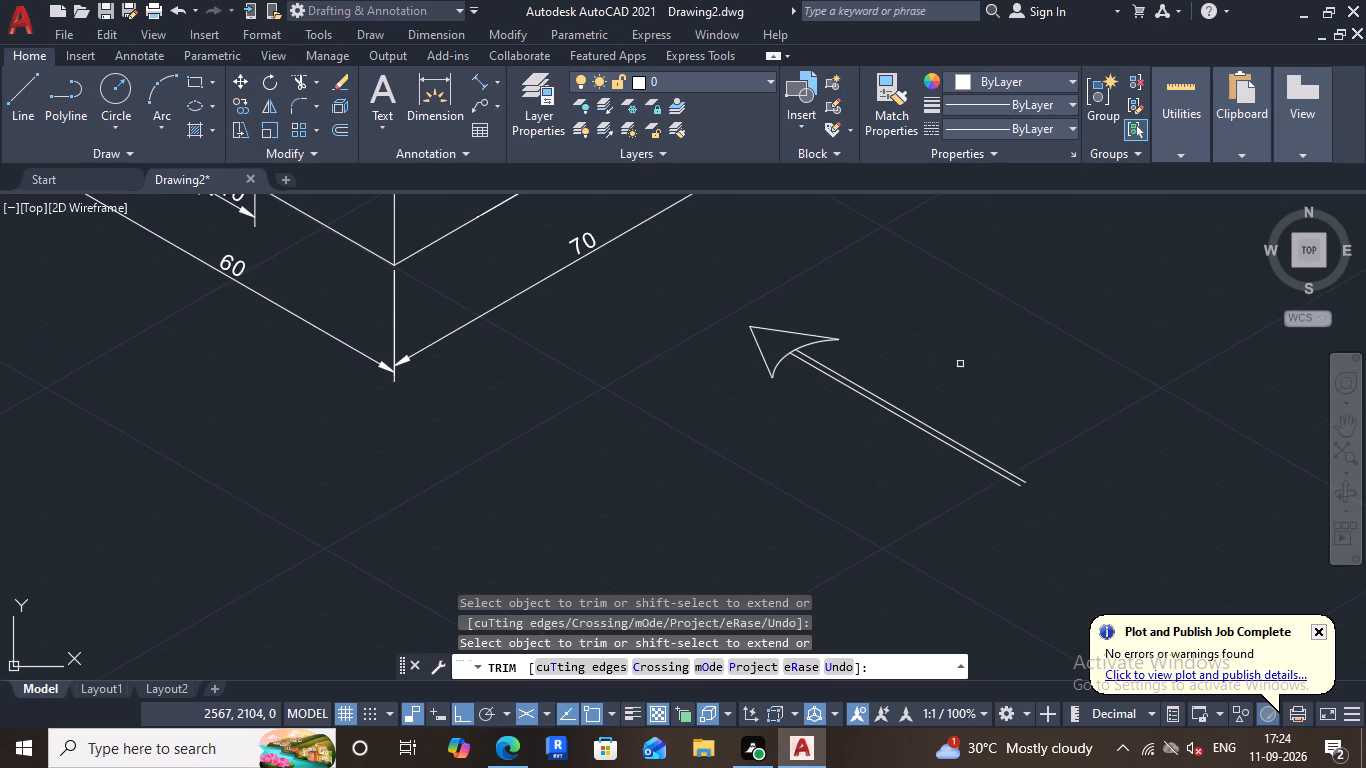
scroll(1017, 487, "up", 1)
scroll(1017, 488, "down", 4)
scroll(993, 455, "up", 3)
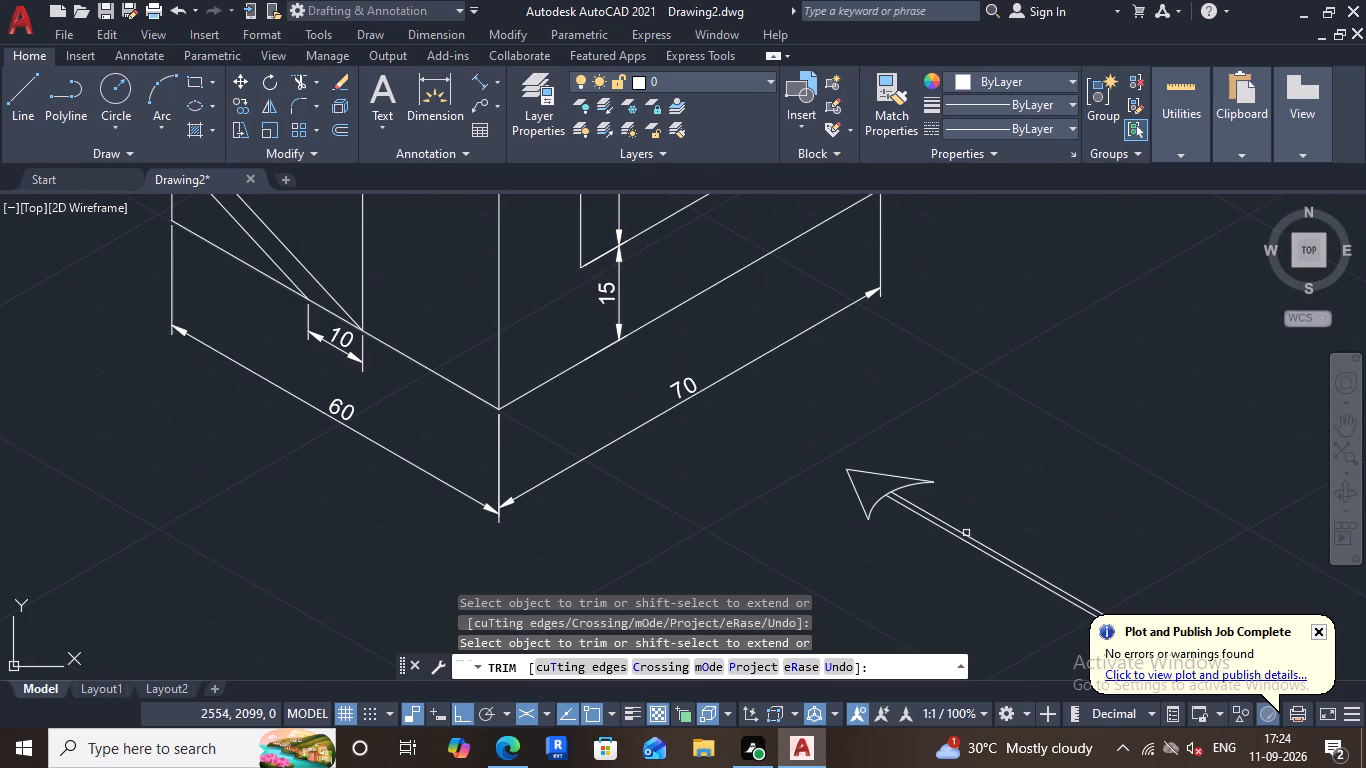
scroll(936, 507, "up", 2)
scroll(815, 470, "up", 3)
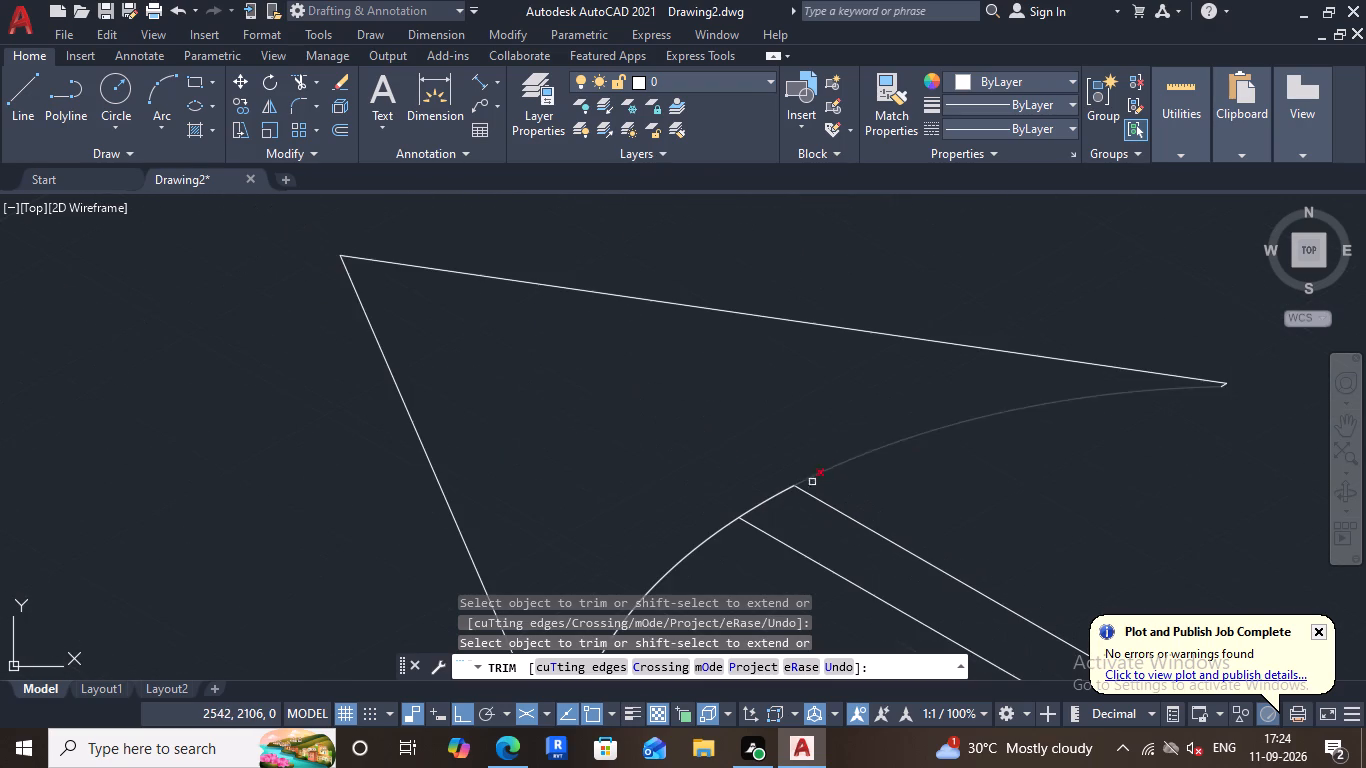
left_click(778, 499)
scroll(779, 478, "down", 7)
scroll(882, 518, "up", 3)
Draw a straight line about 18 units long across both shaft lines near the arrow's tail, along the isometric axis.
left_click(18, 91)
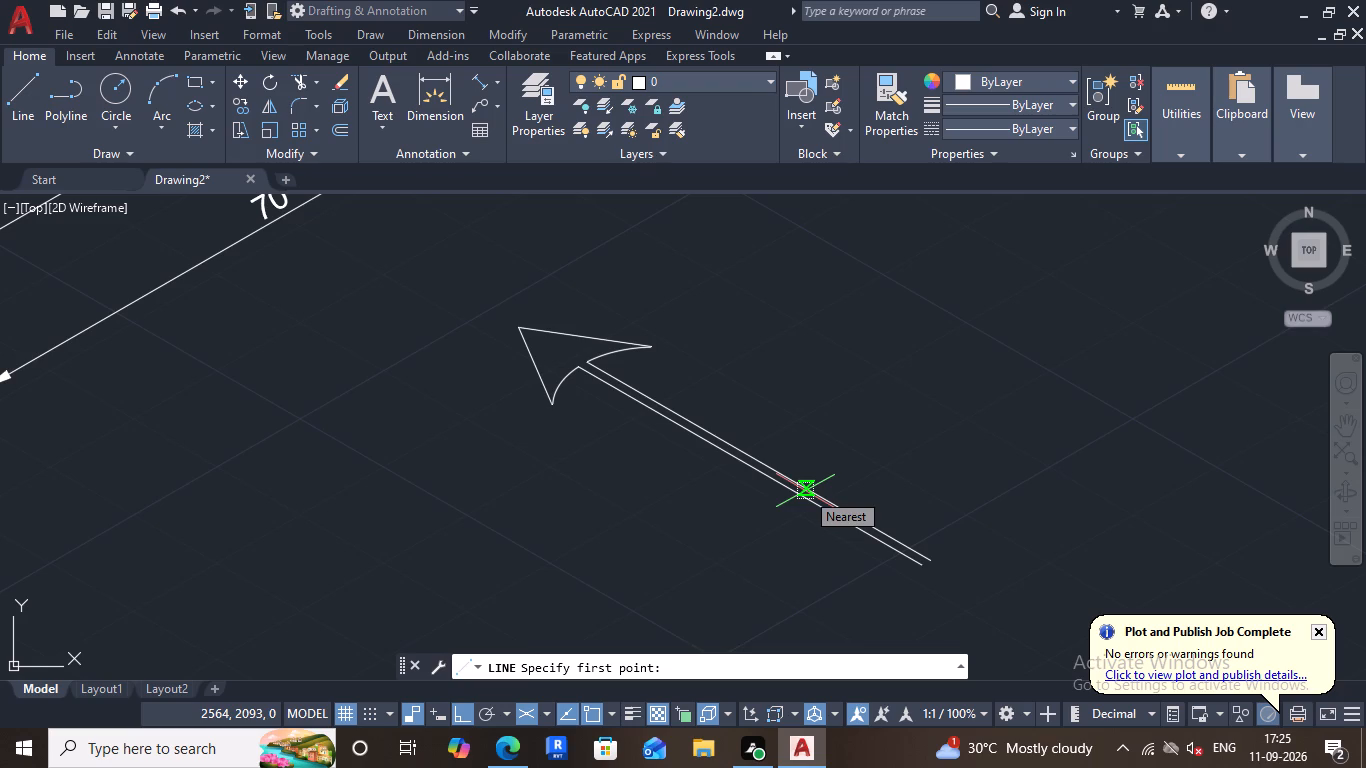
scroll(794, 430, "down", 5)
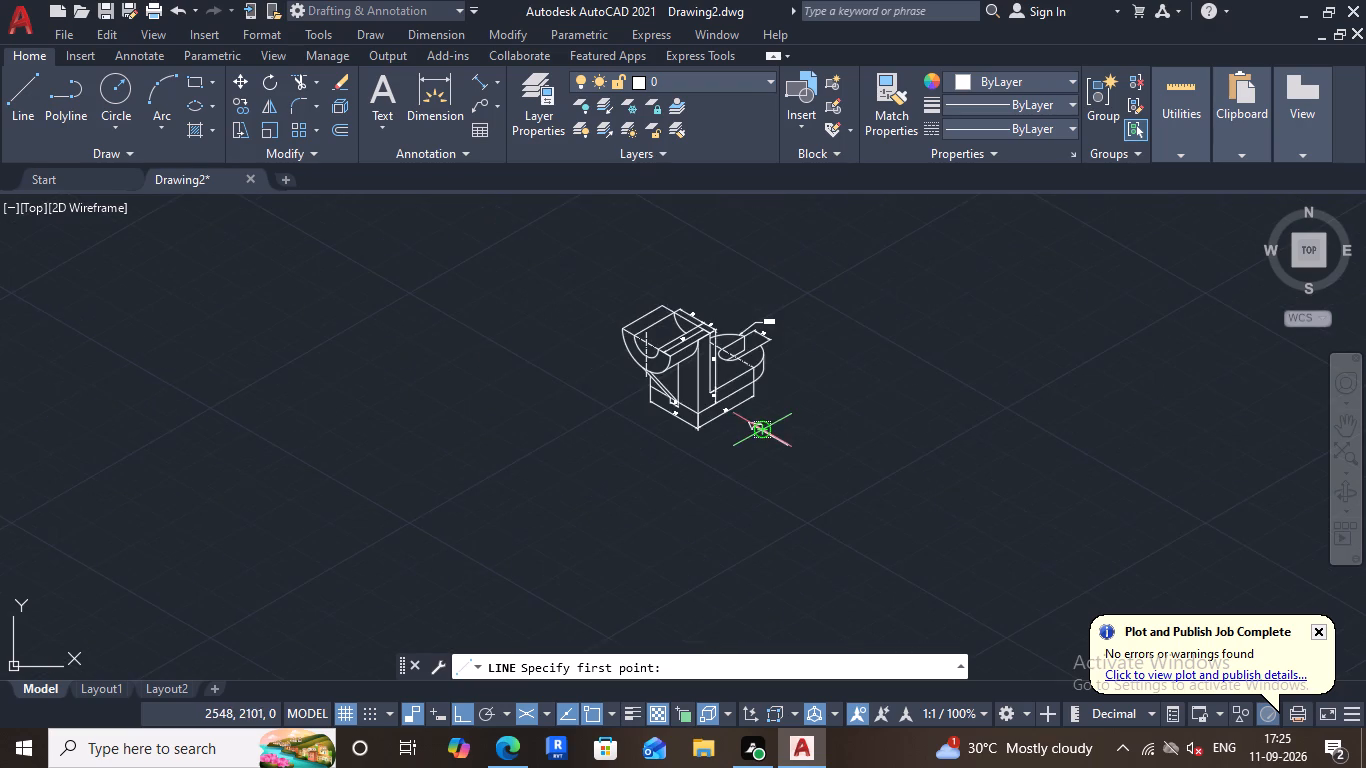
scroll(768, 428, "up", 4)
scroll(796, 513, "up", 2)
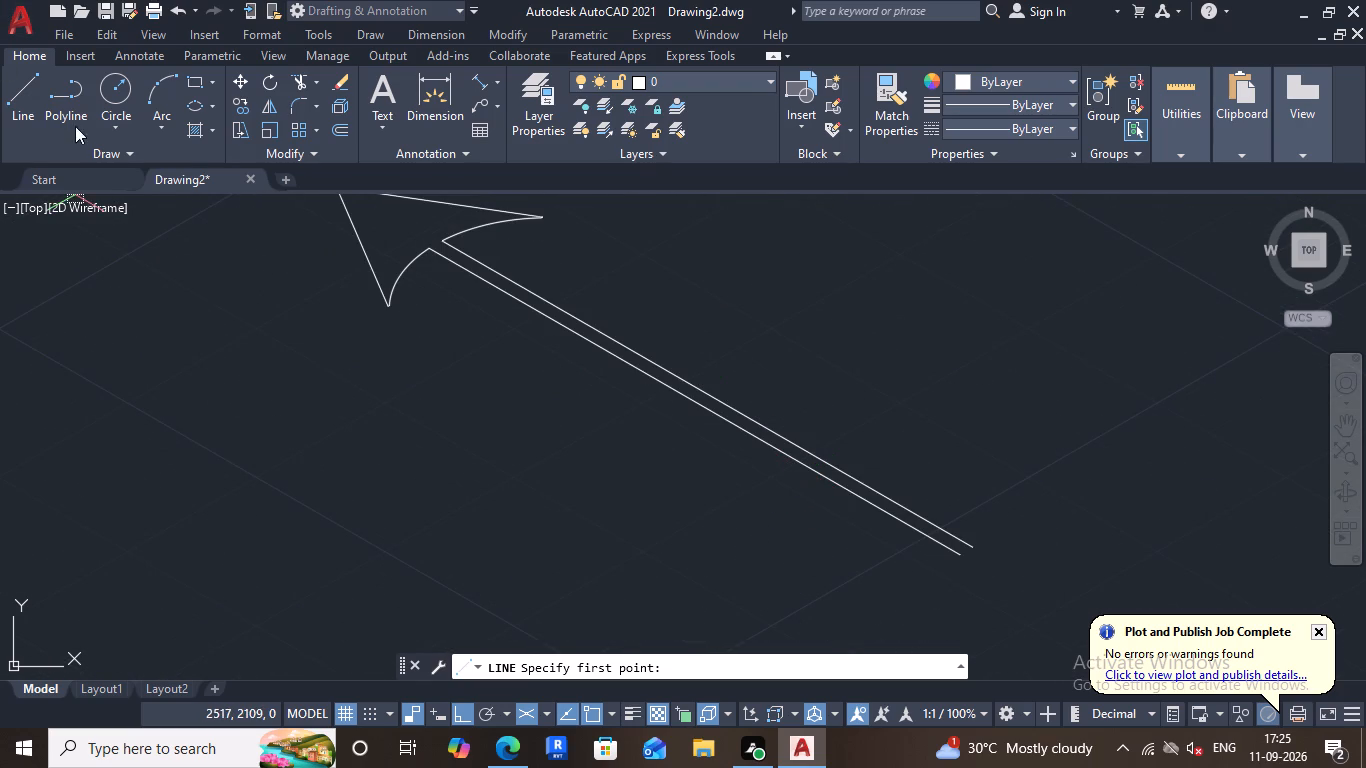
left_click(12, 86)
left_click(879, 407)
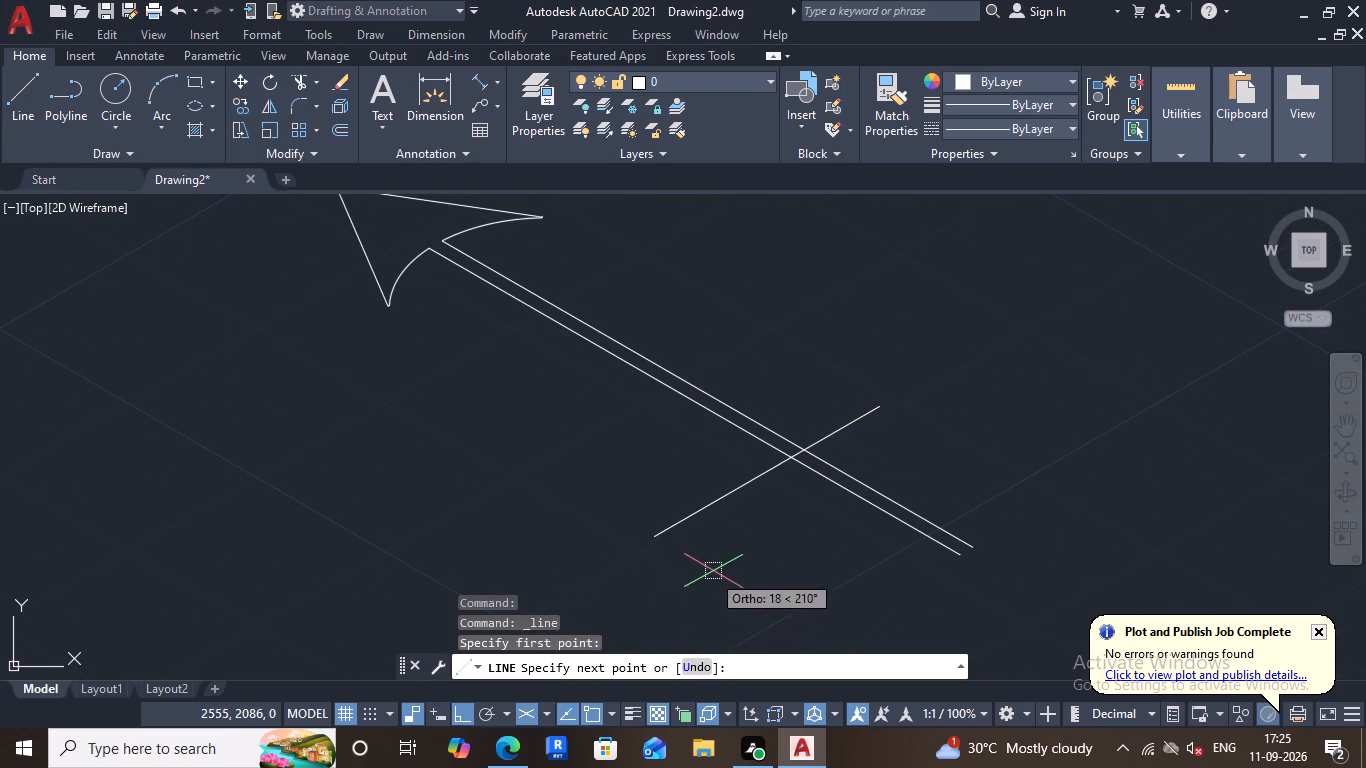
left_click(713, 561)
key("Escape")
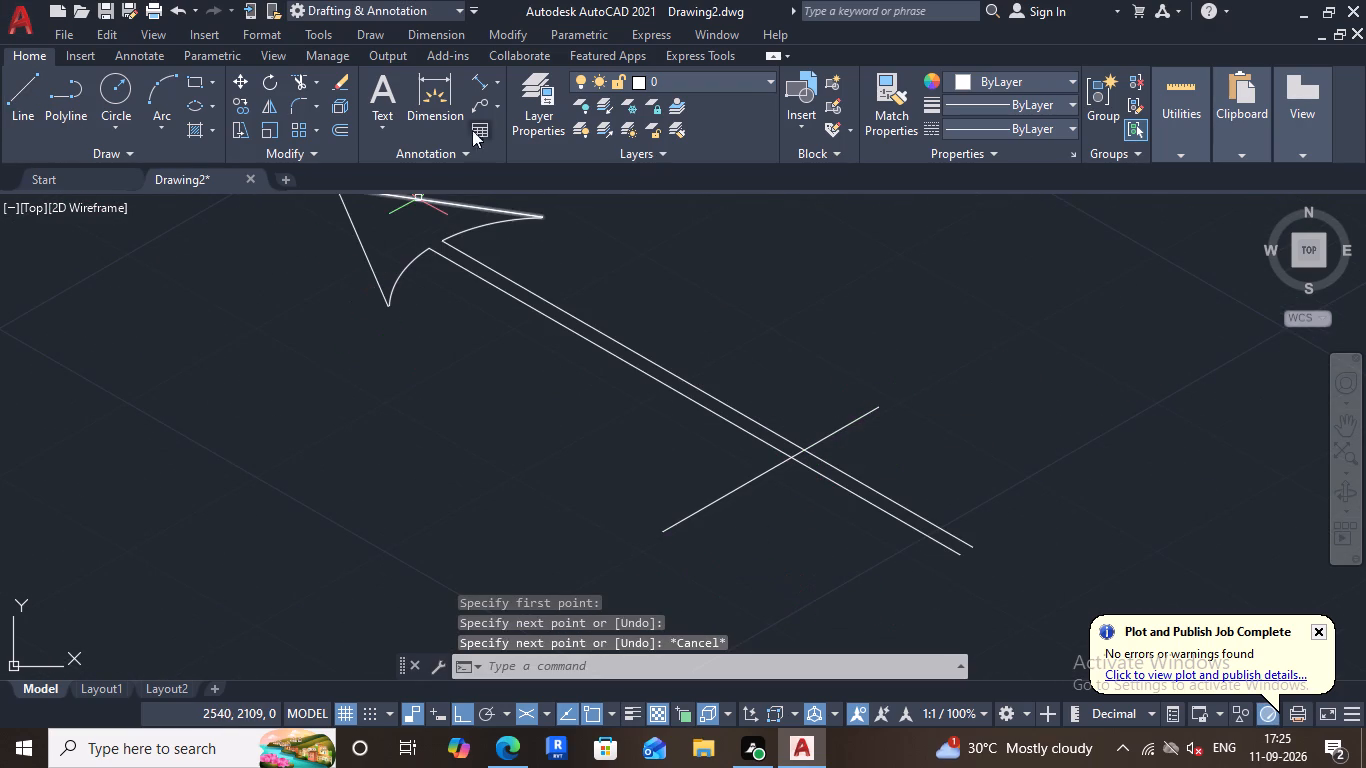
Trim the cross line's overhangs and both shaft lines beyond it, so the arrow's tail is closed.
left_click(302, 79)
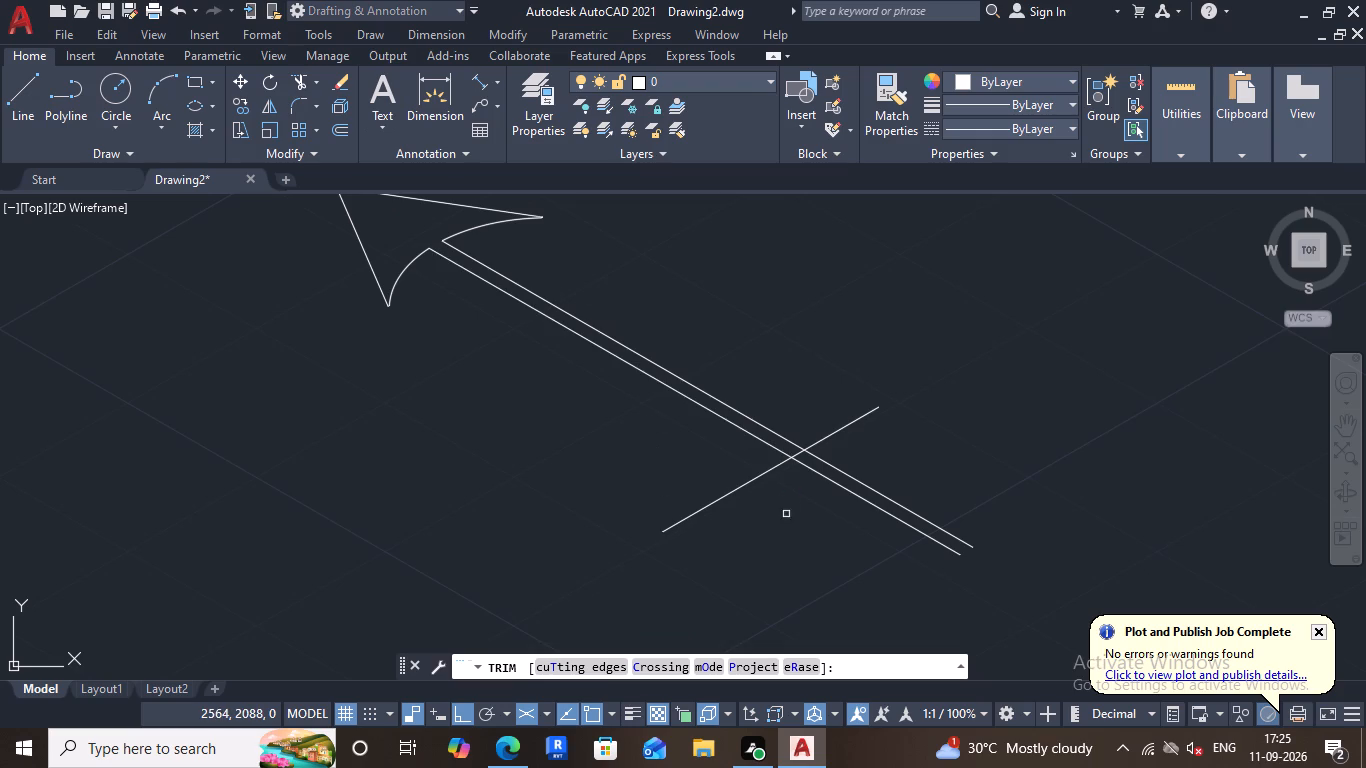
left_click(760, 478)
left_click(819, 439)
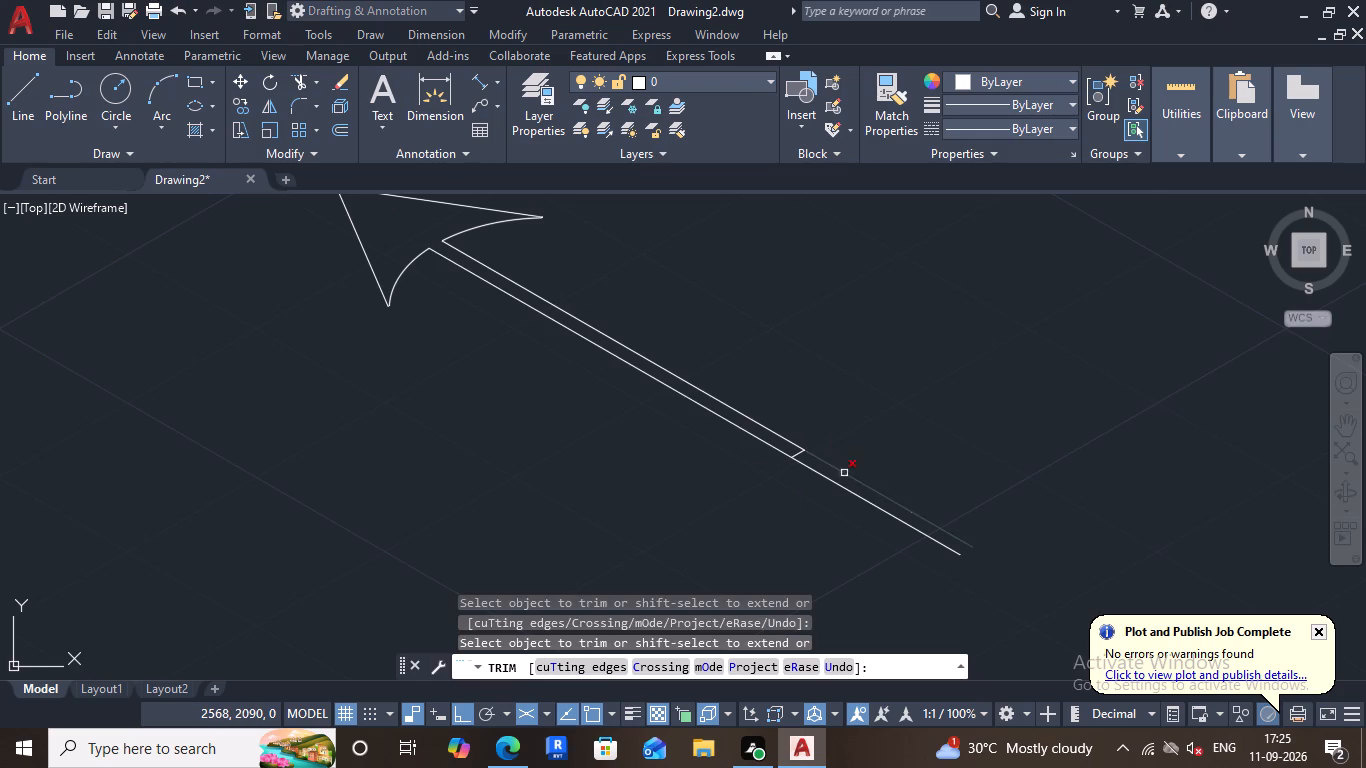
left_click(842, 474)
left_click(848, 488)
scroll(880, 518, "down", 2)
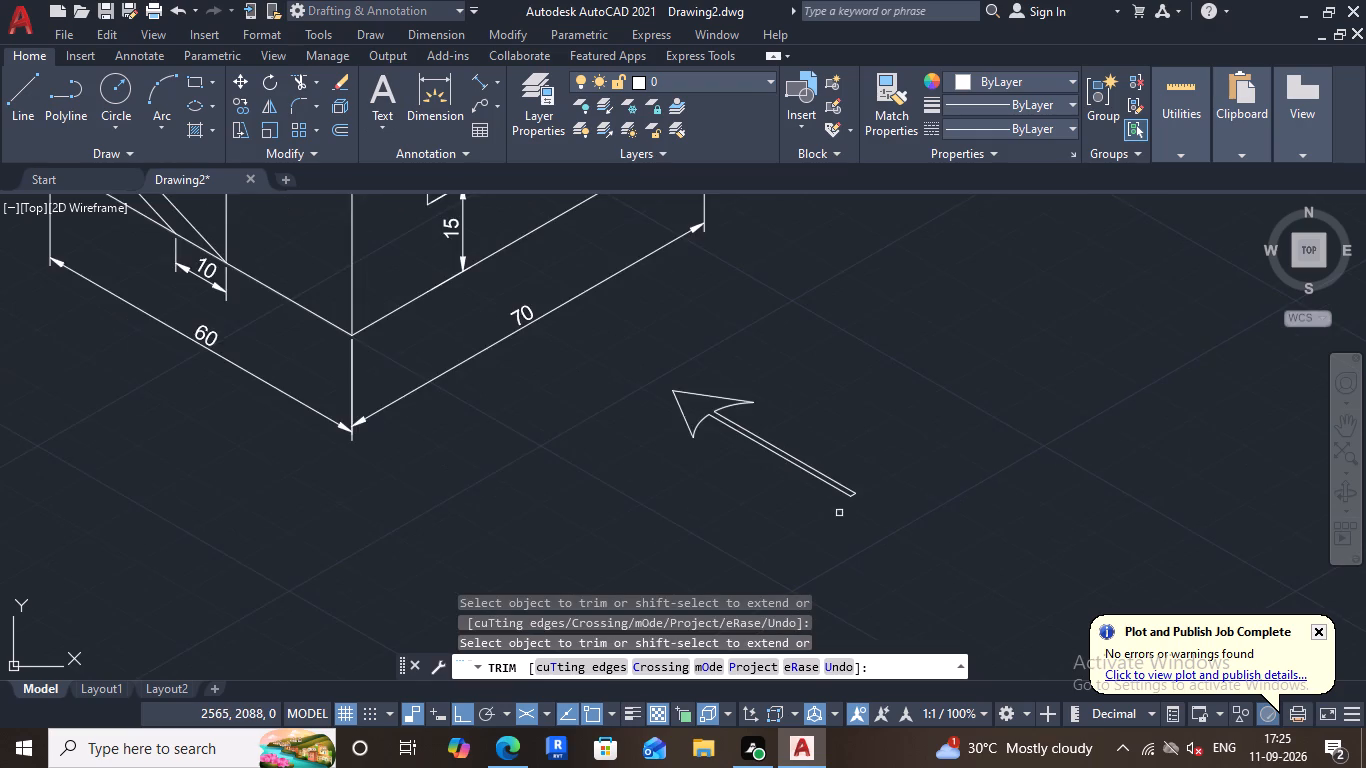
scroll(784, 494, "up", 1)
key("Escape")
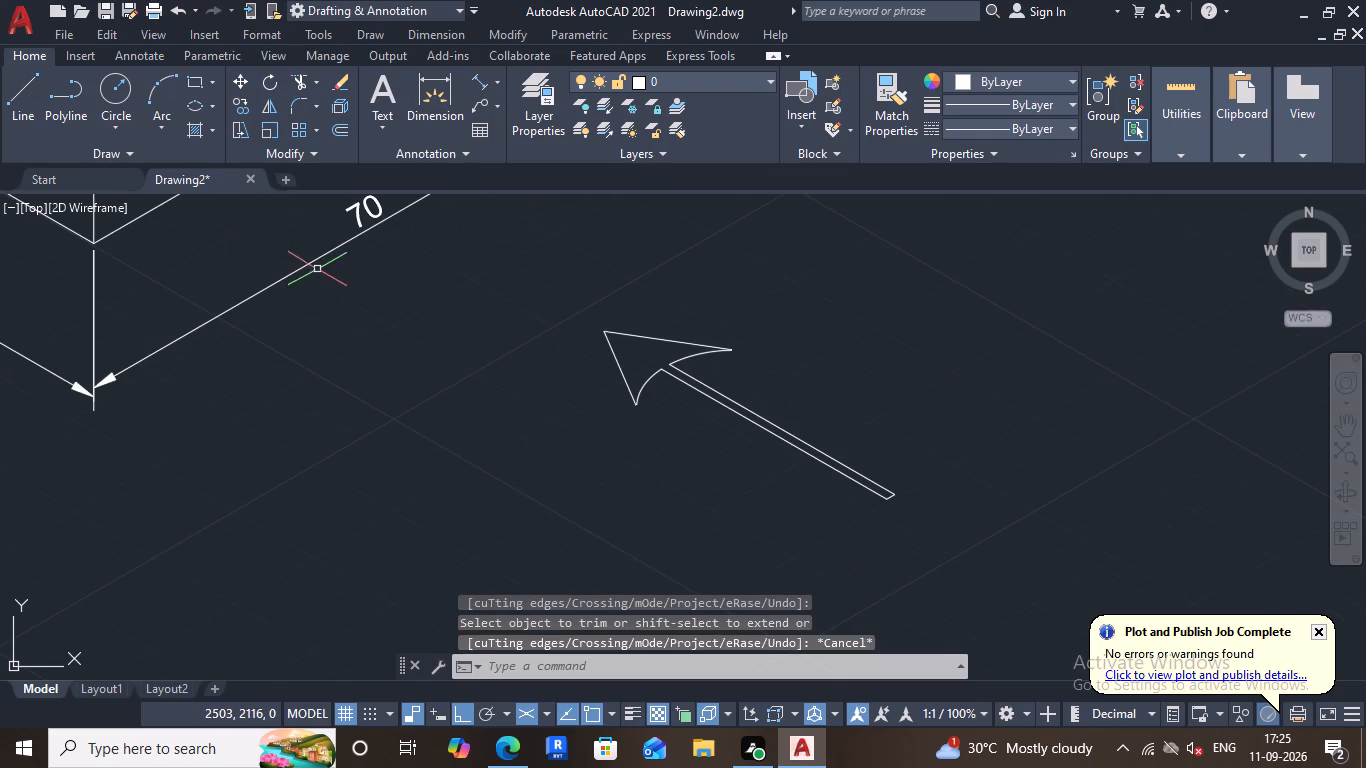
Hatch the inside of the closed arrow outline with the SOLID pattern.
scroll(368, 284, "down", 5)
middle_click_drag(361, 231, 463, 401)
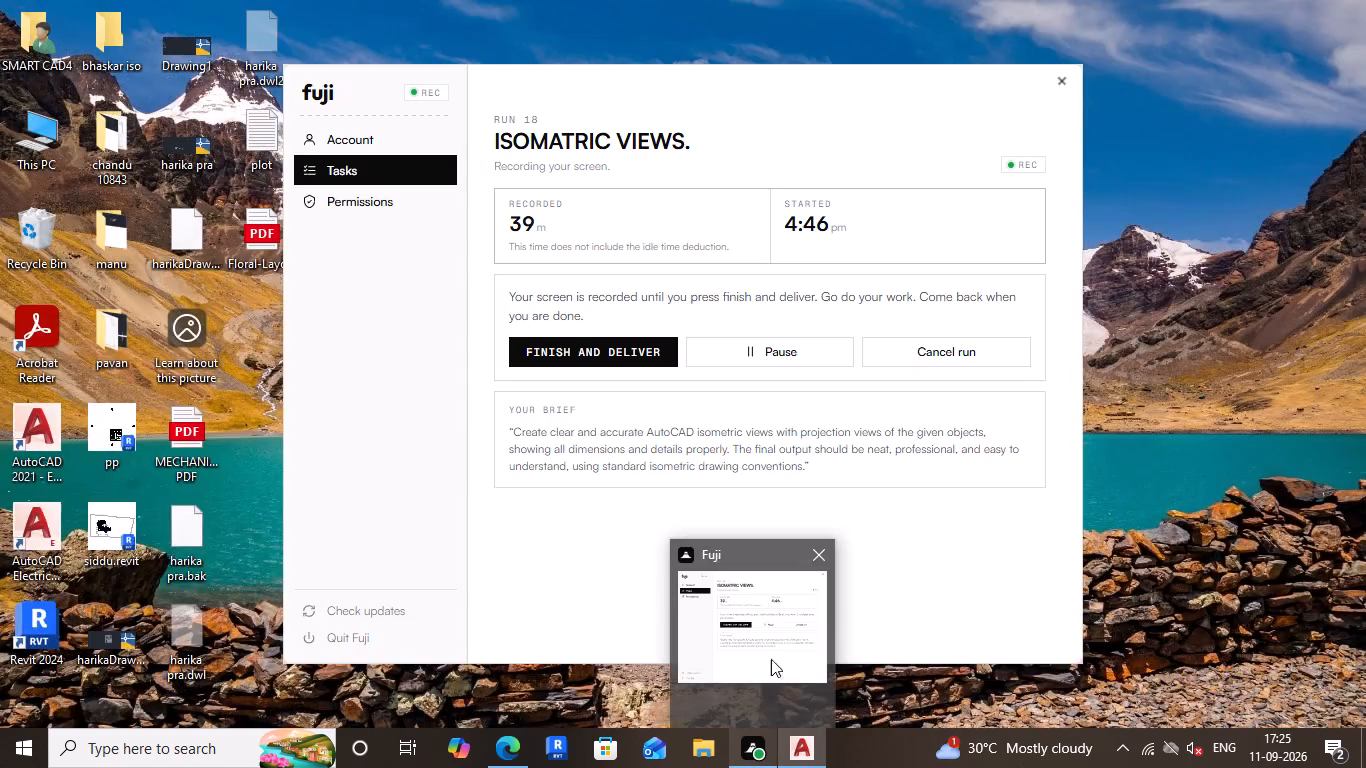
scroll(551, 515, "up", 5)
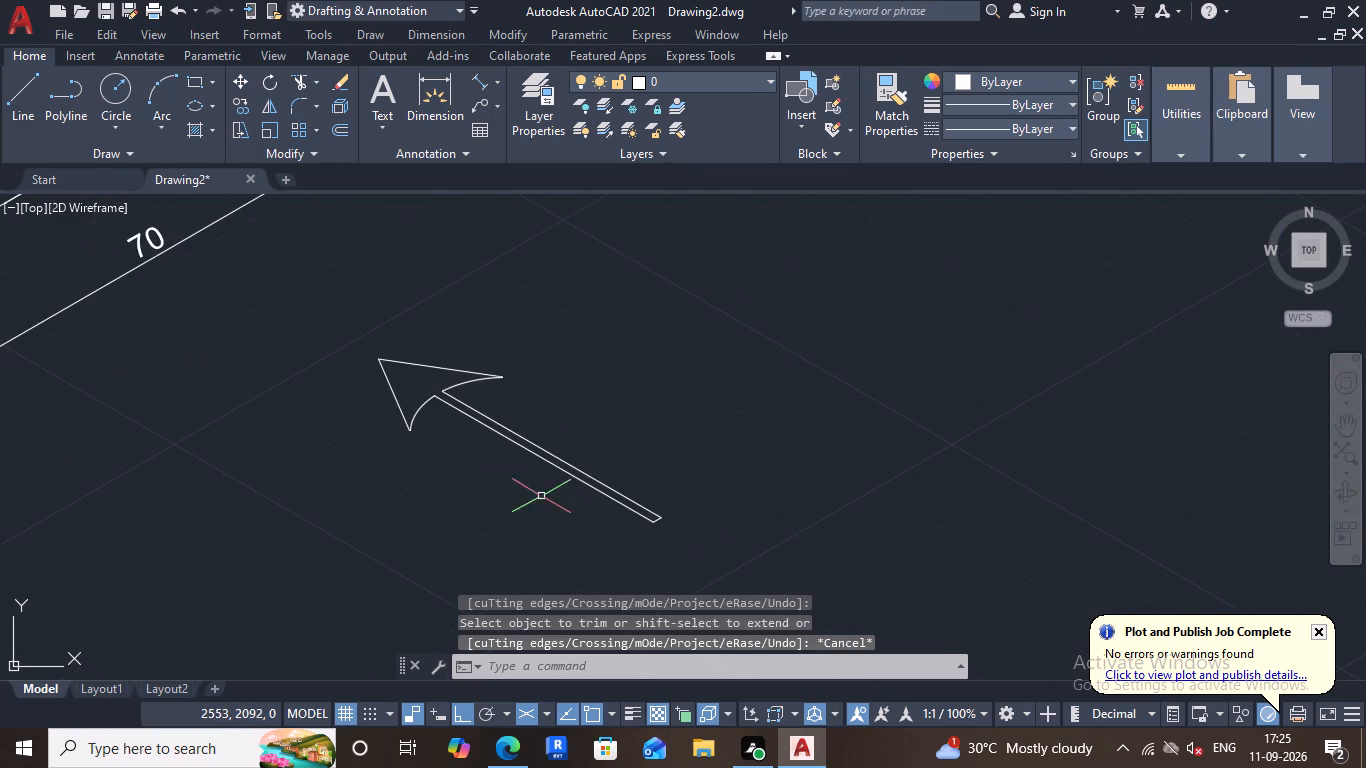
scroll(465, 396, "up", 1)
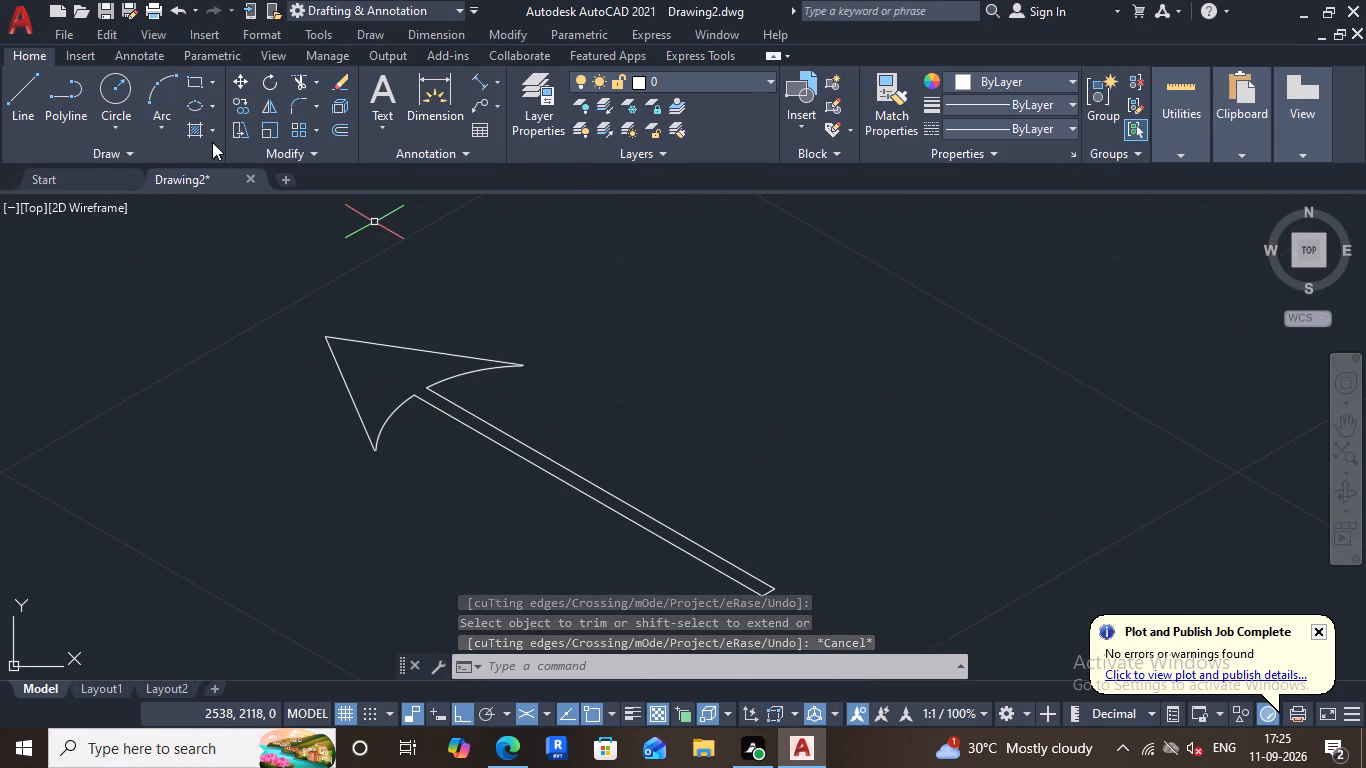
left_click(214, 131)
left_click(236, 160)
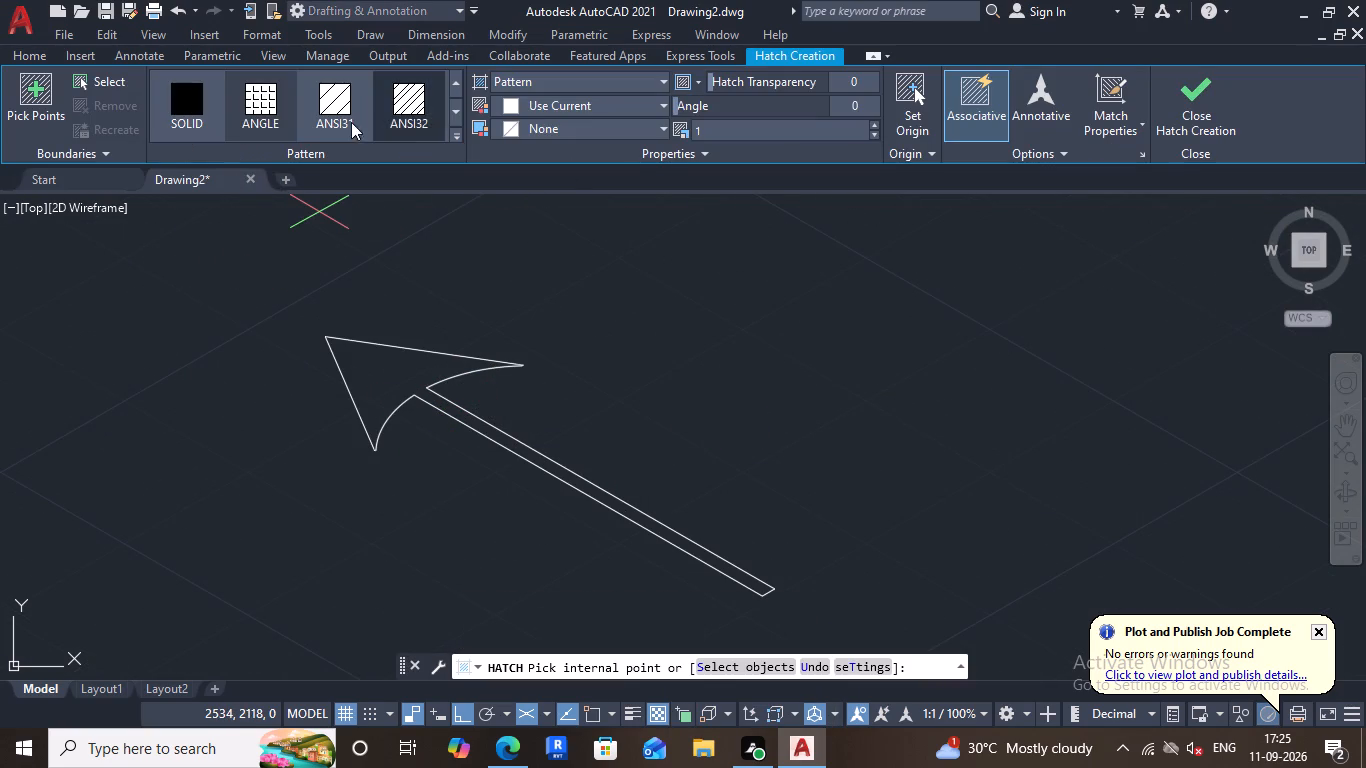
left_click(198, 104)
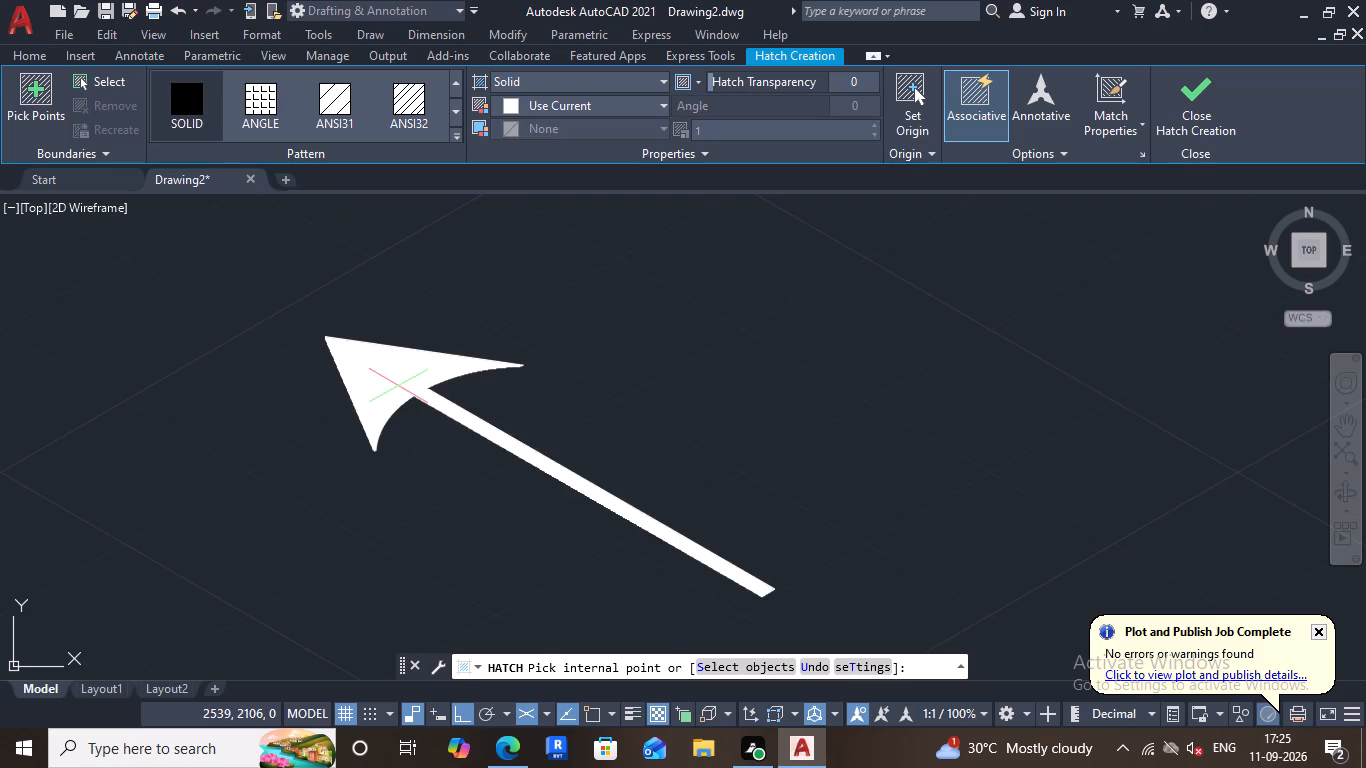
left_click(398, 386)
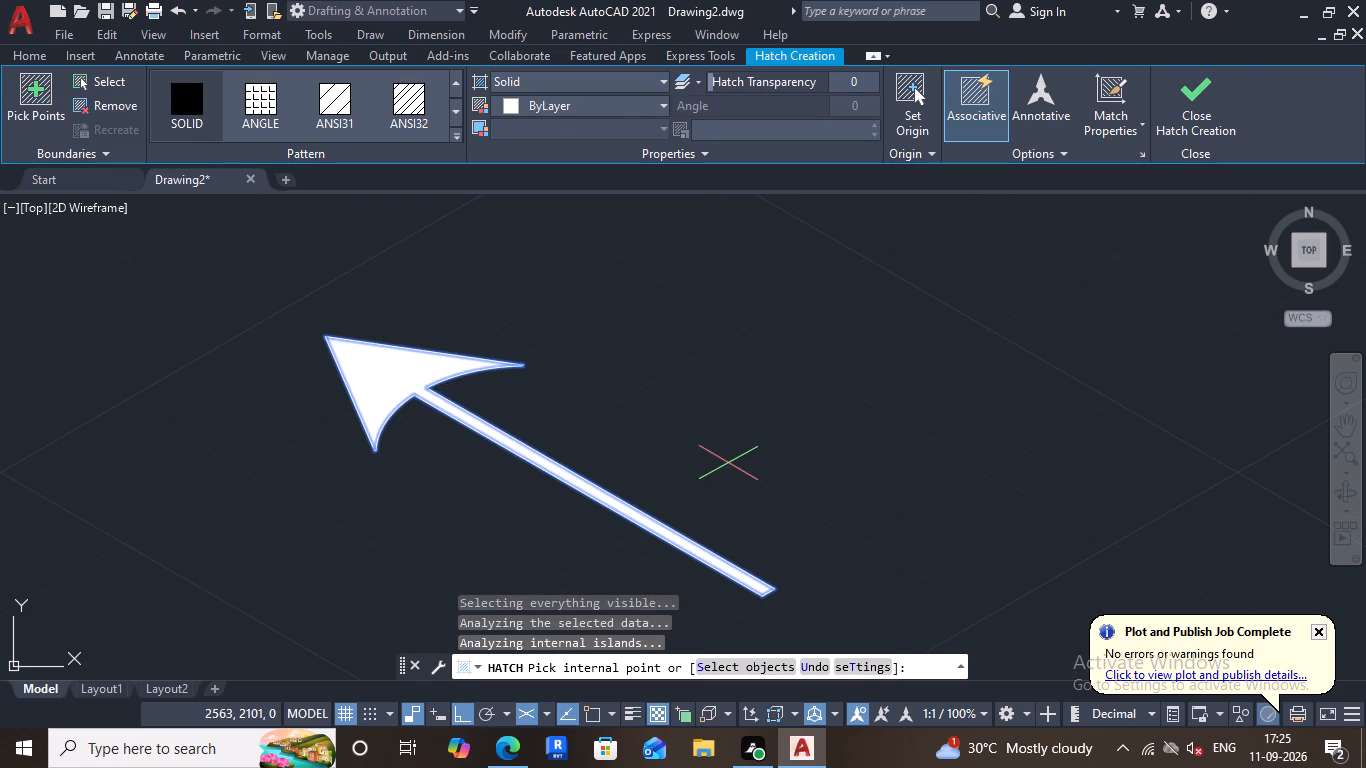
key("Escape")
Examine the filled arrow up close and its size and placement relative to the dimensioned bracket.
scroll(735, 444, "down", 5)
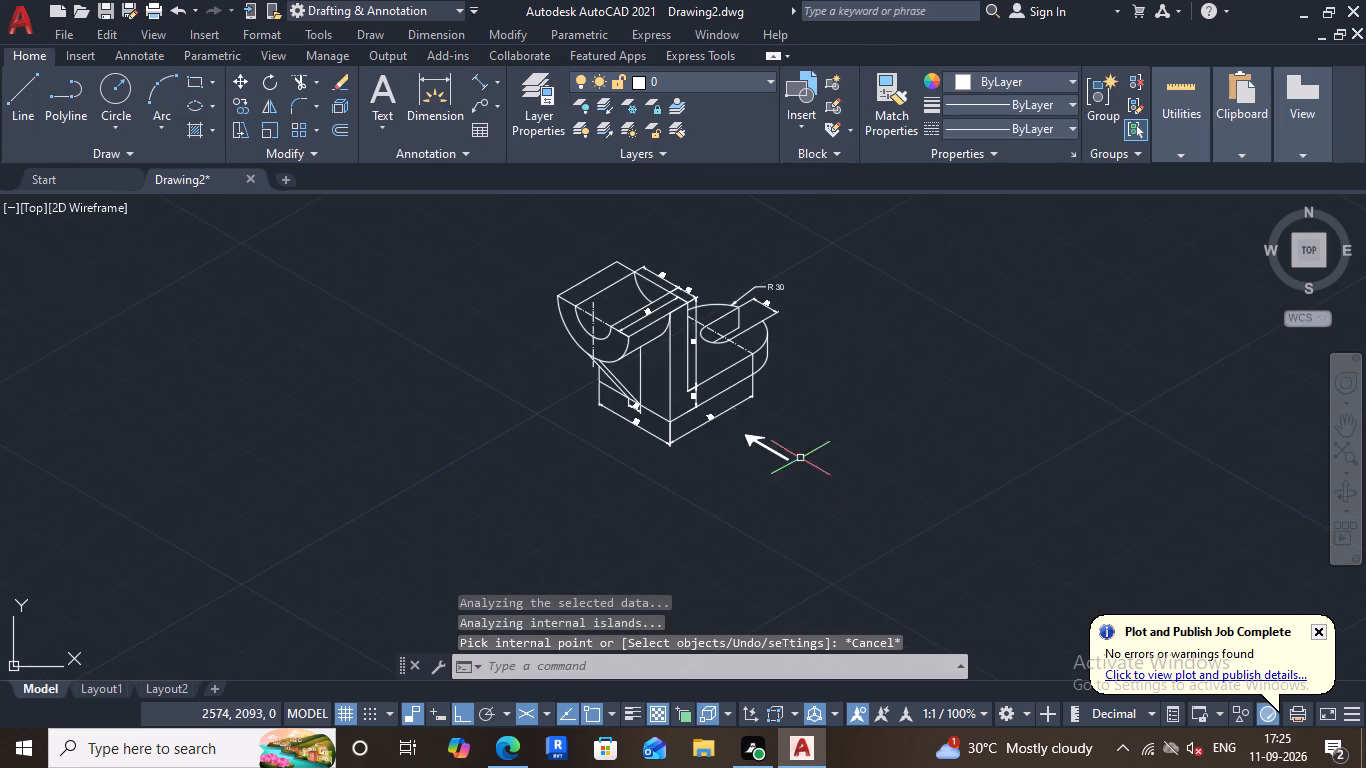
scroll(748, 417, "up", 4)
scroll(771, 472, "down", 3)
scroll(769, 507, "up", 4)
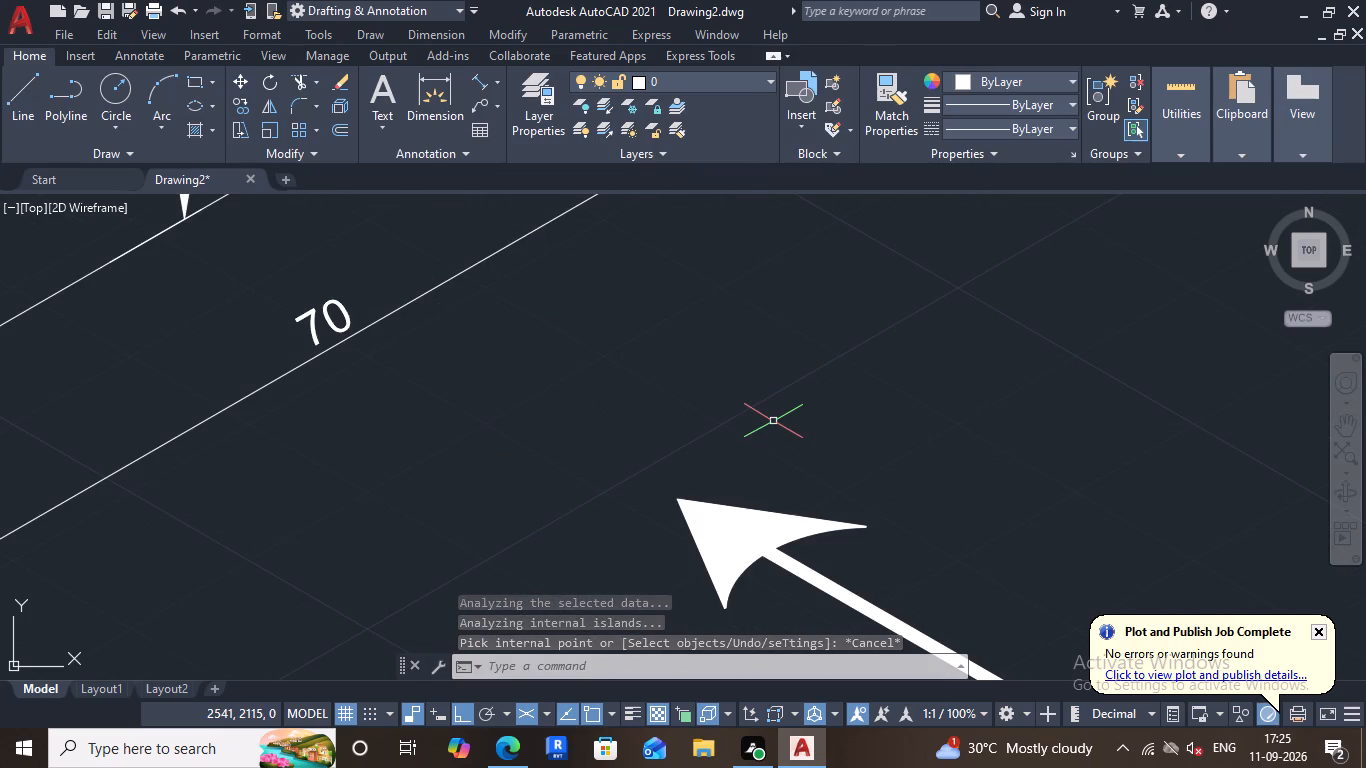
scroll(773, 432, "down", 4)
scroll(769, 498, "up", 5)
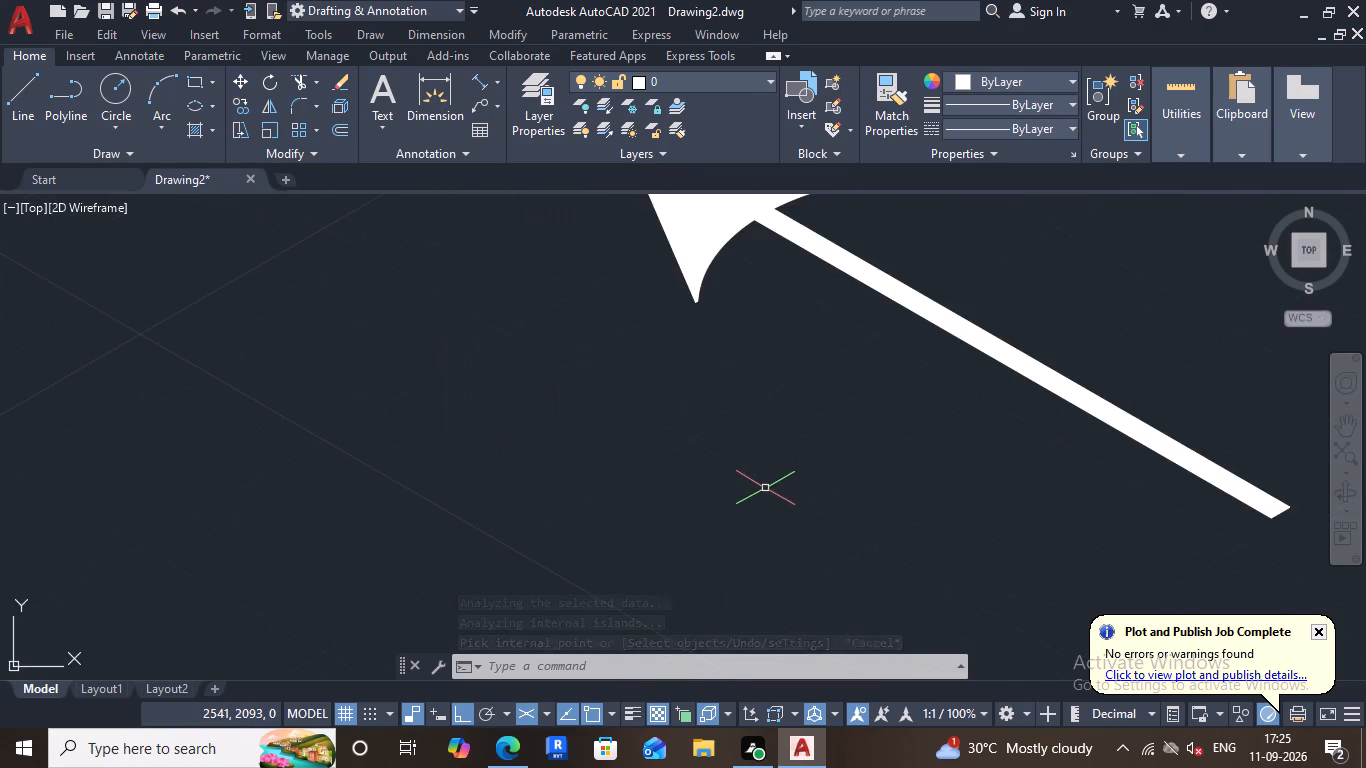
scroll(785, 525, "down", 2)
scroll(760, 437, "up", 2)
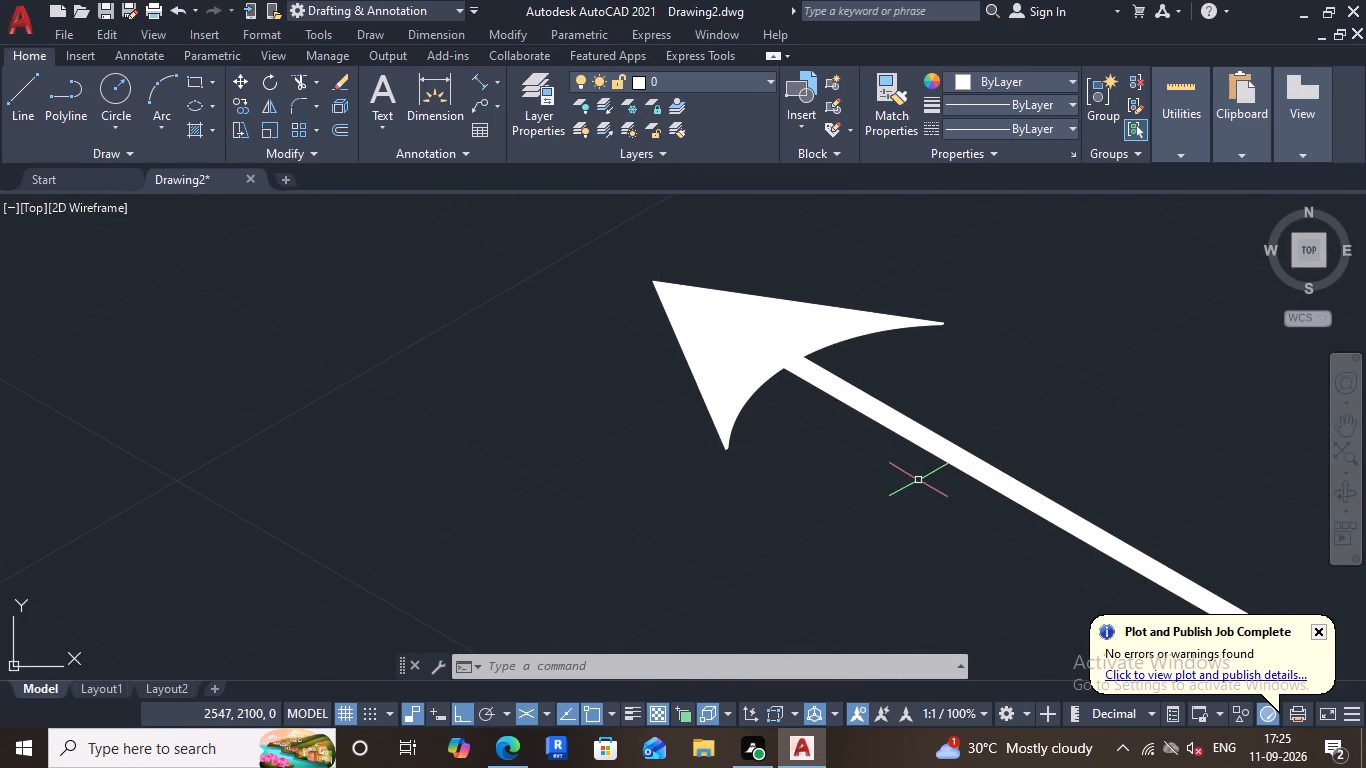
scroll(952, 547, "down", 2)
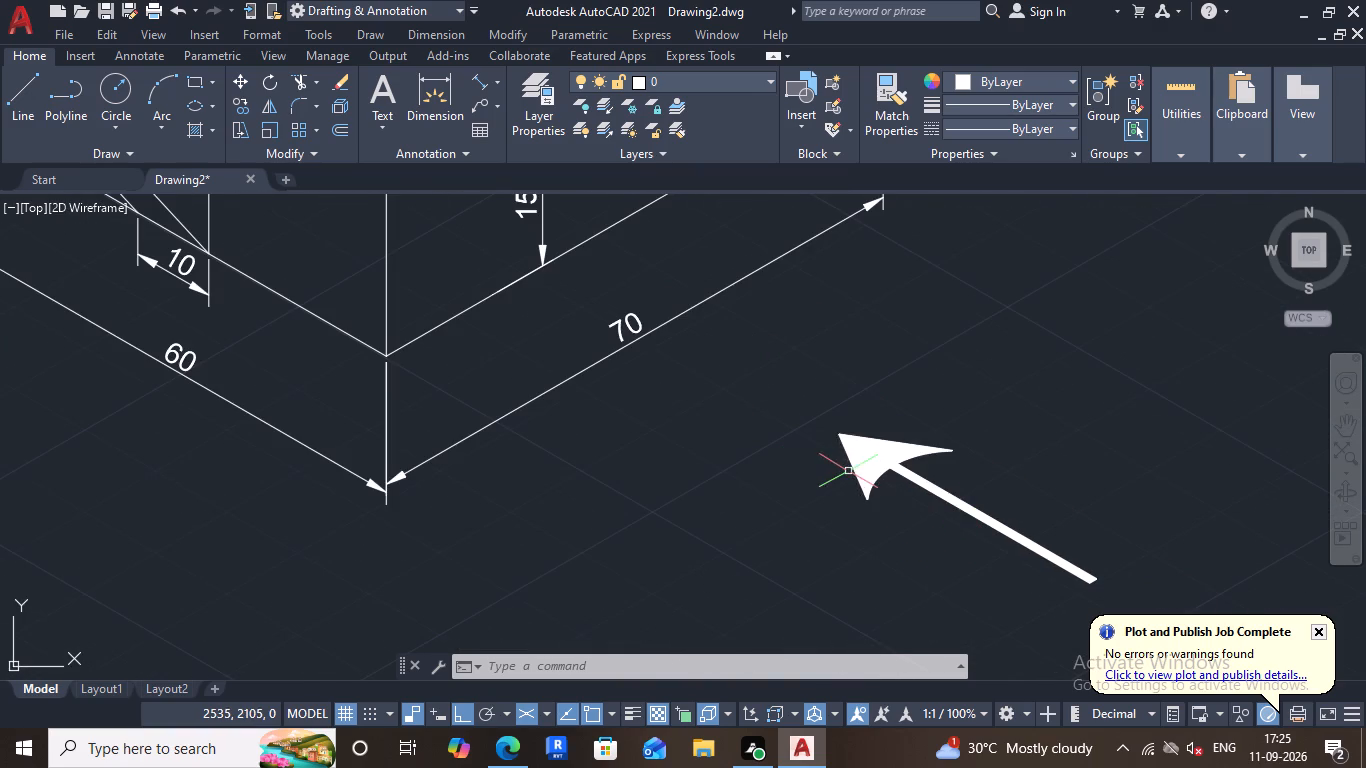
scroll(848, 471, "down", 4)
scroll(840, 444, "up", 1)
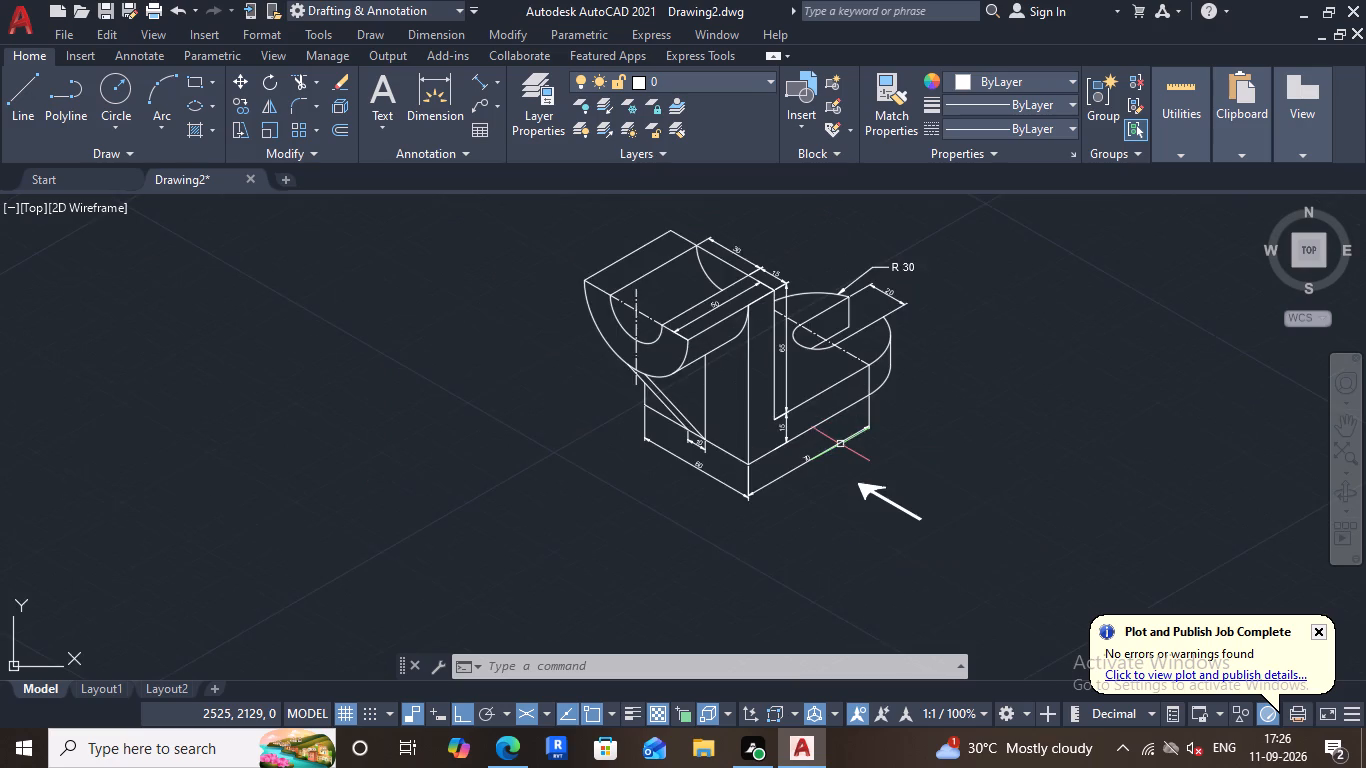
Add the multiline text "F" just beyond the arrow's tail.
middle_click_drag(842, 444, 743, 371)
left_click(363, 92)
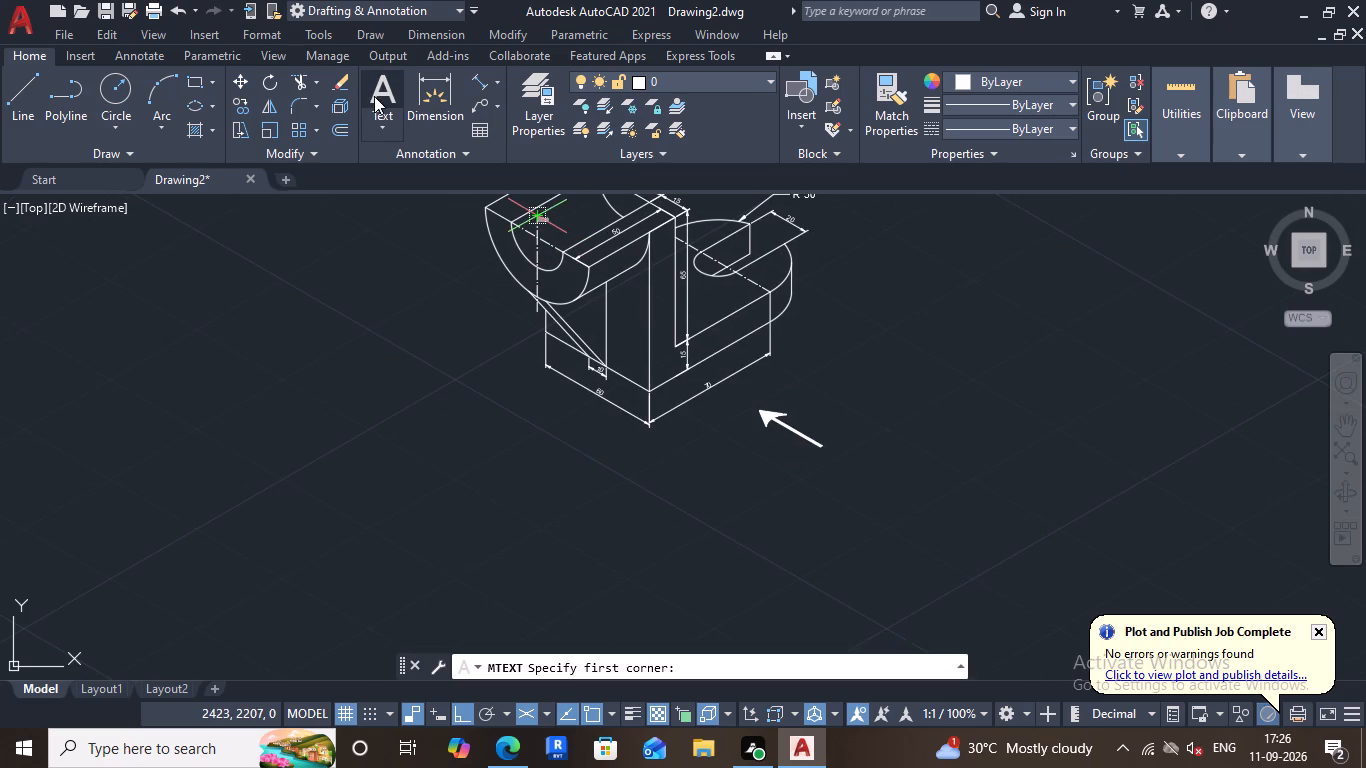
left_click(374, 96)
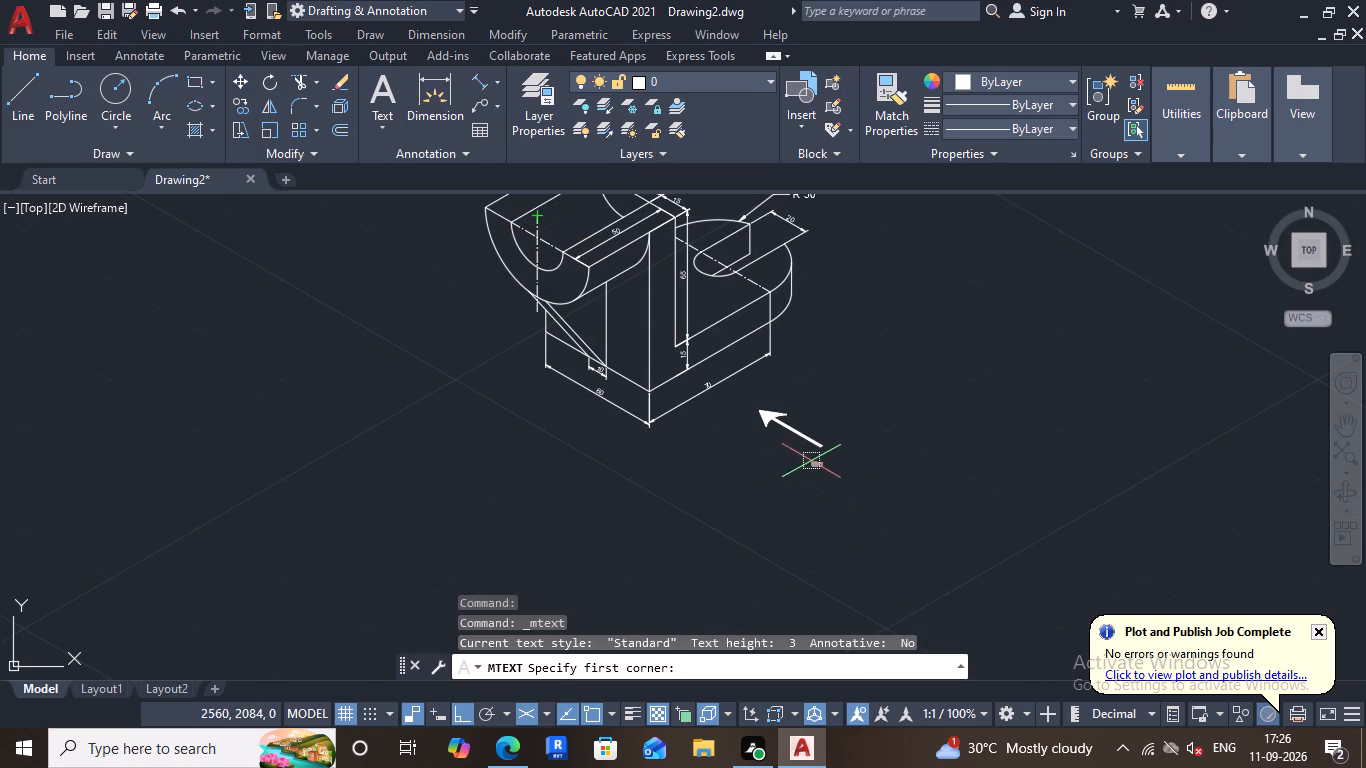
scroll(816, 443, "up", 3)
left_click(856, 404)
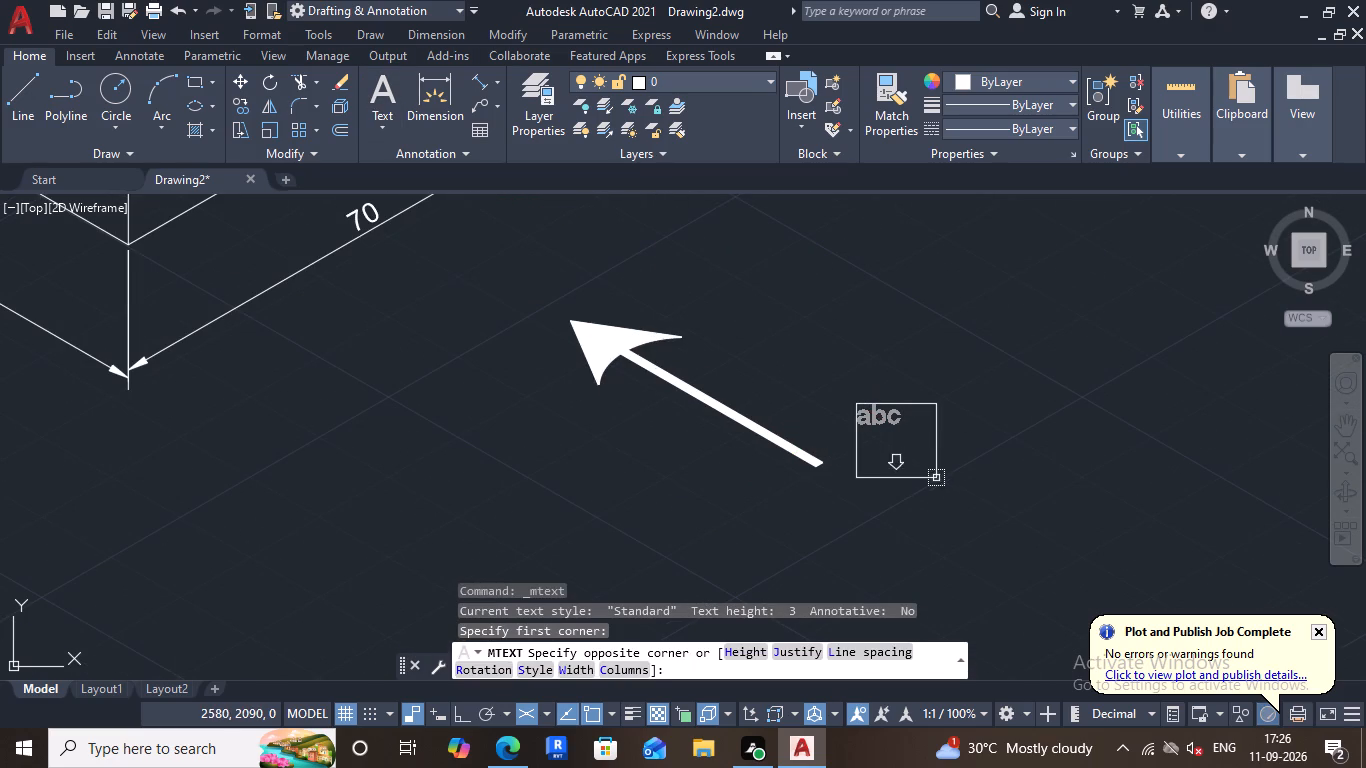
left_click(933, 495)
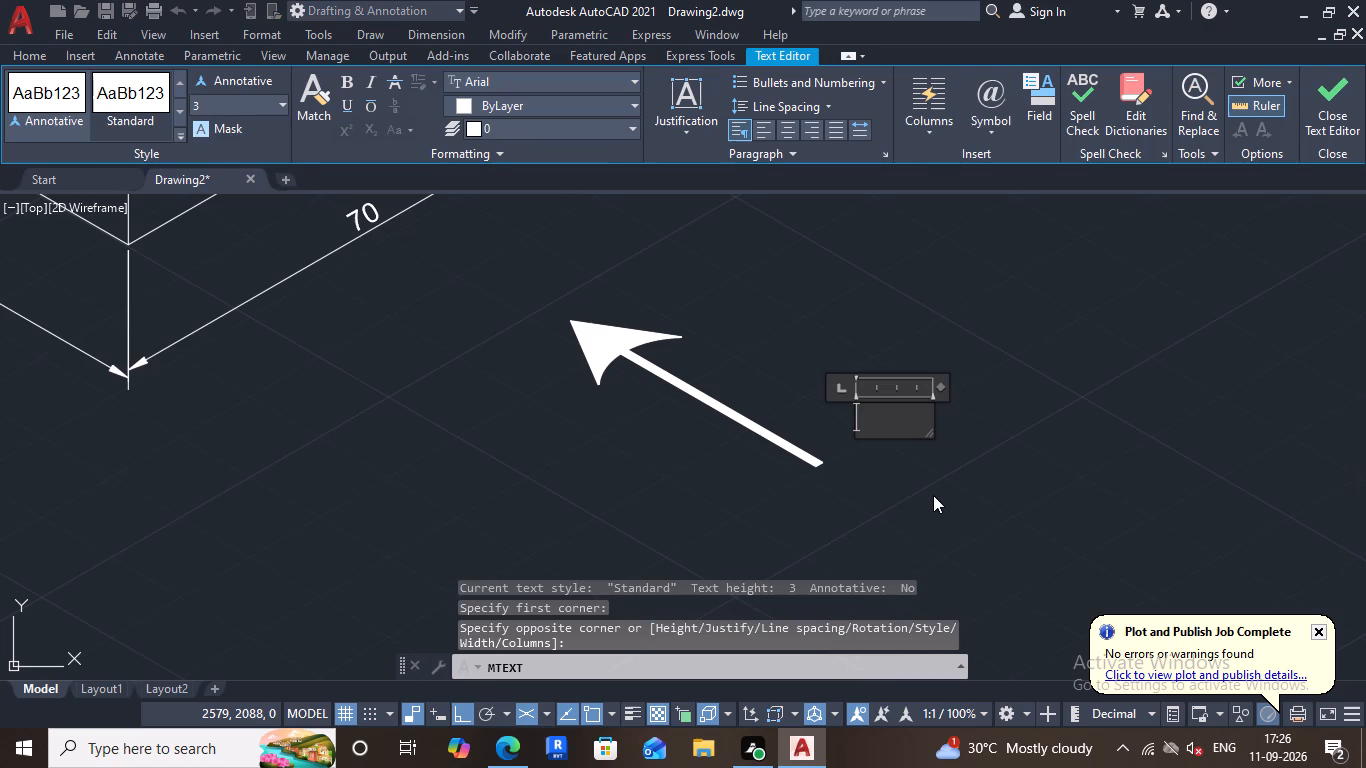
key("f")
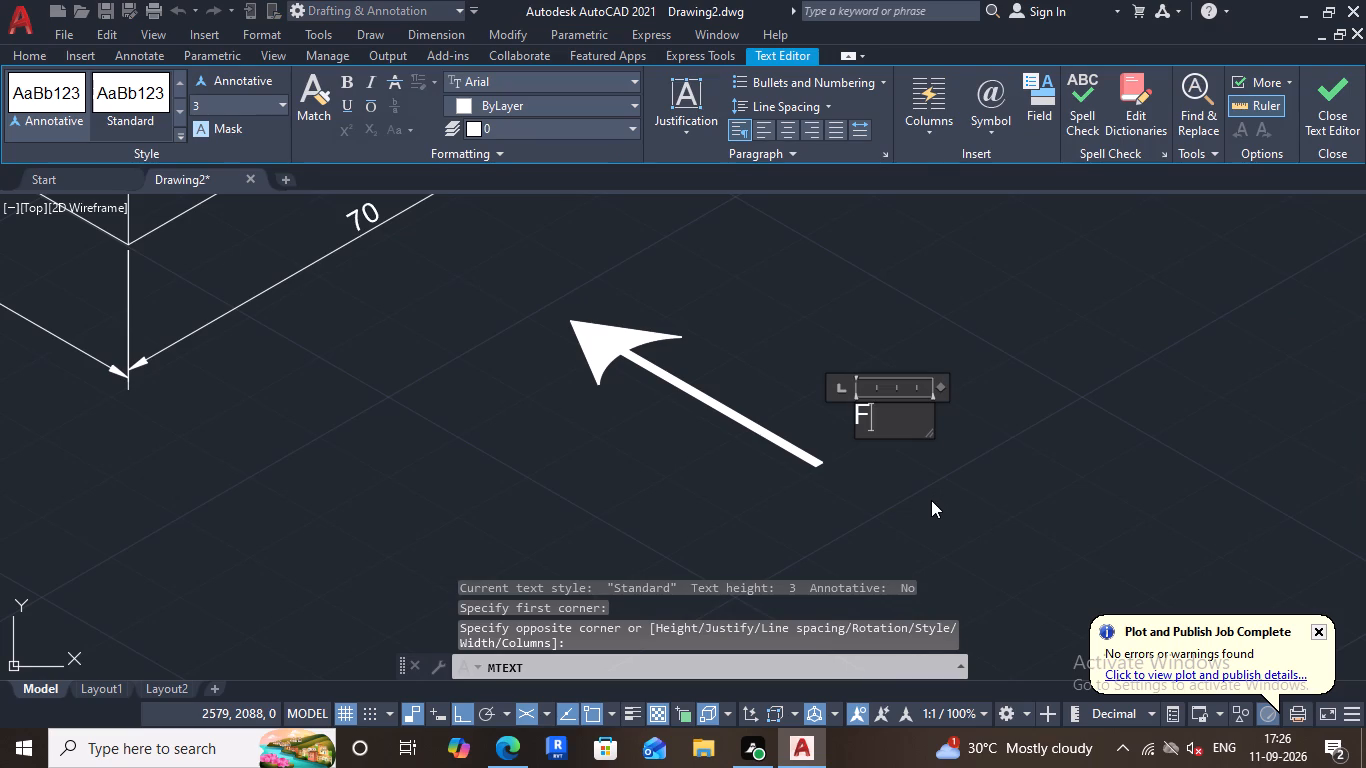
left_click(910, 504)
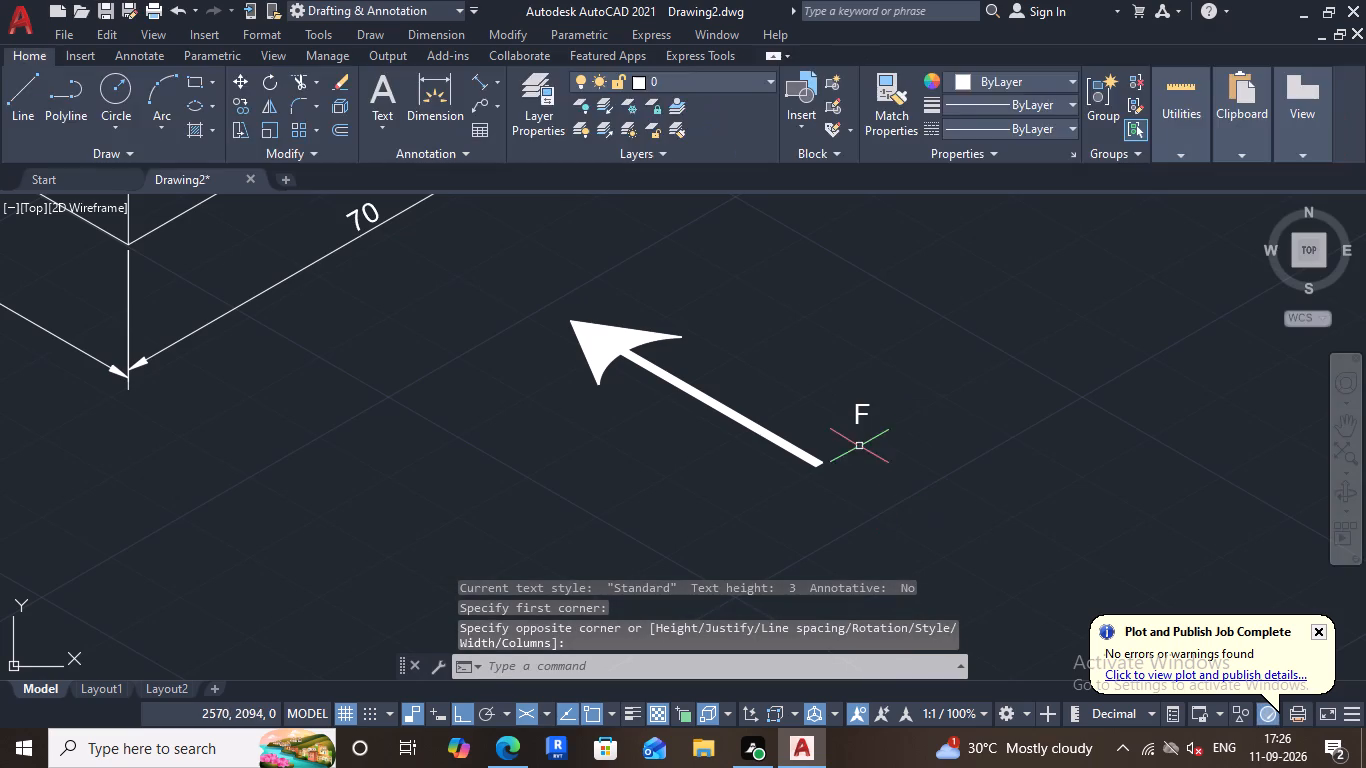
Set the text height of the letter F beside the arrow to 15.
left_click(903, 448)
left_click(839, 376)
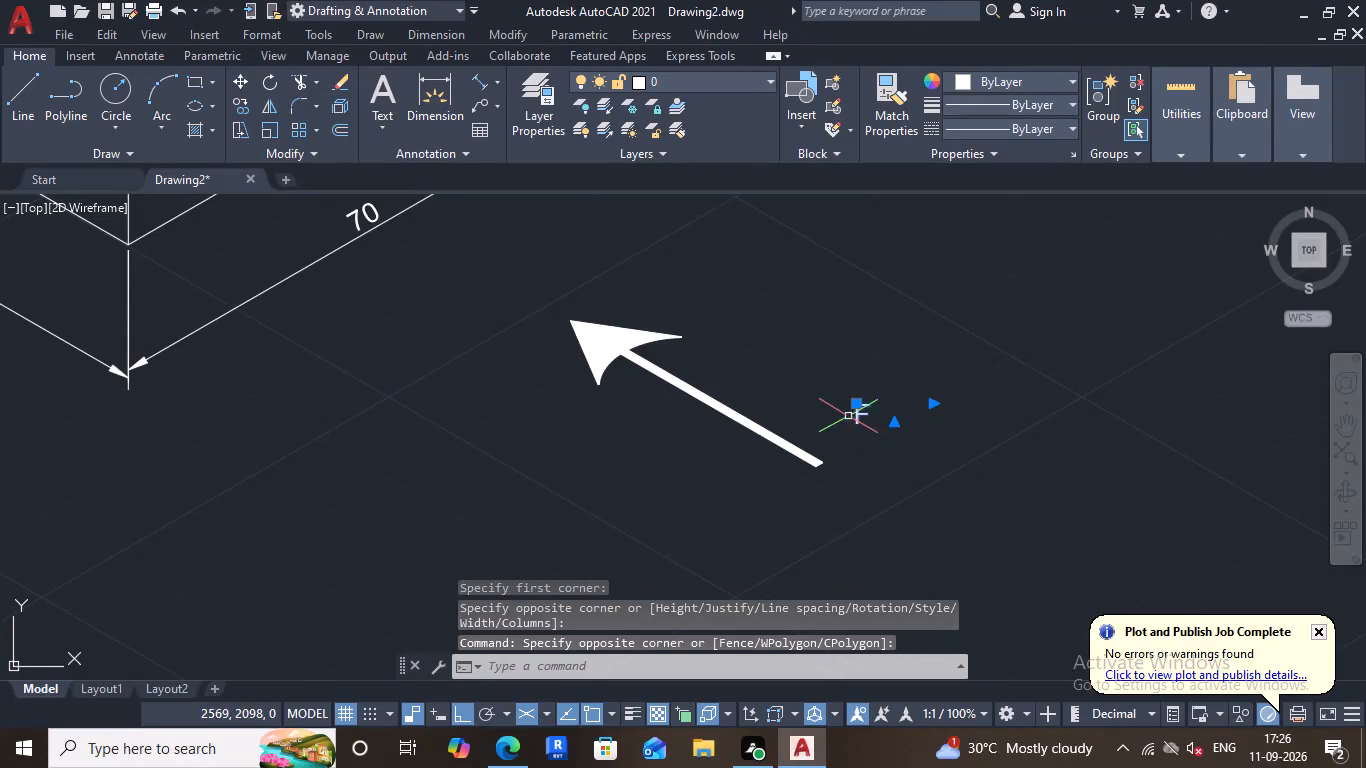
key("ctrl+1")
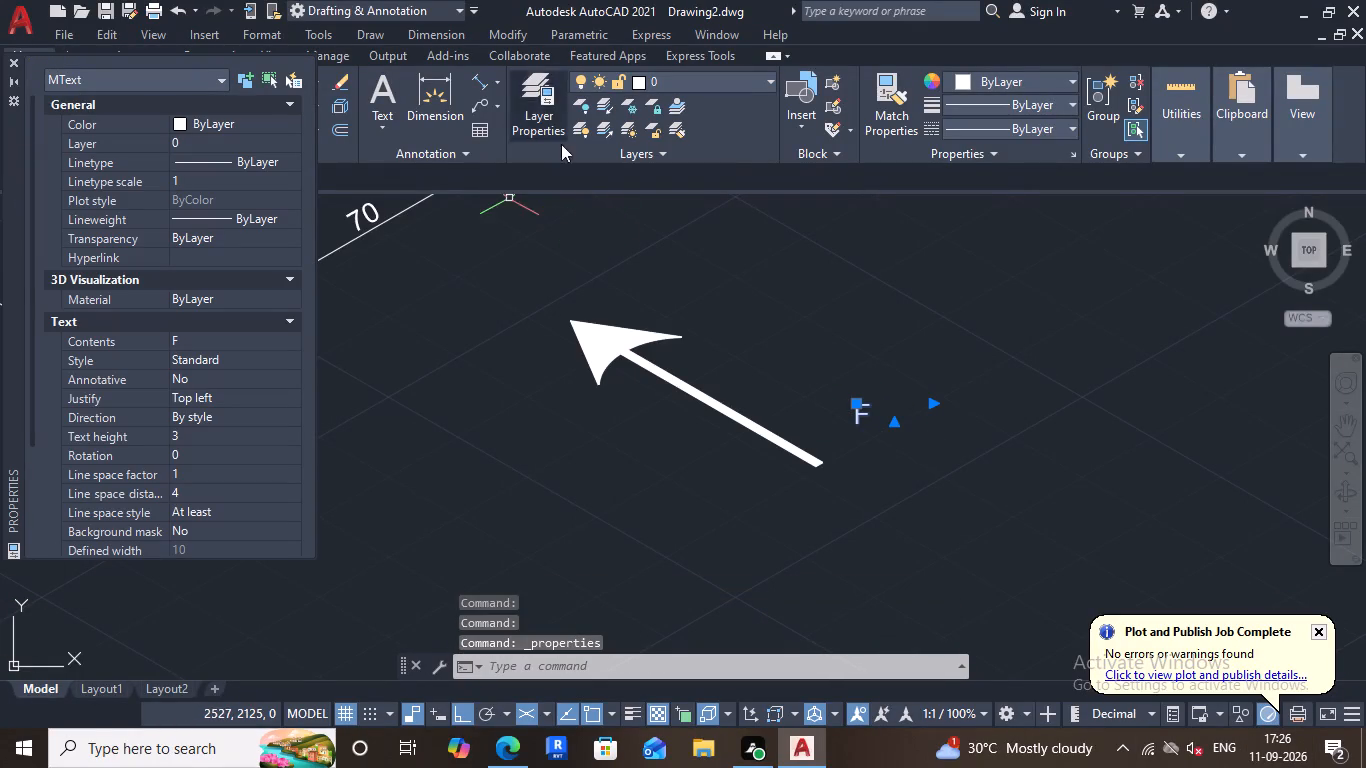
scroll(857, 401, "up", 3)
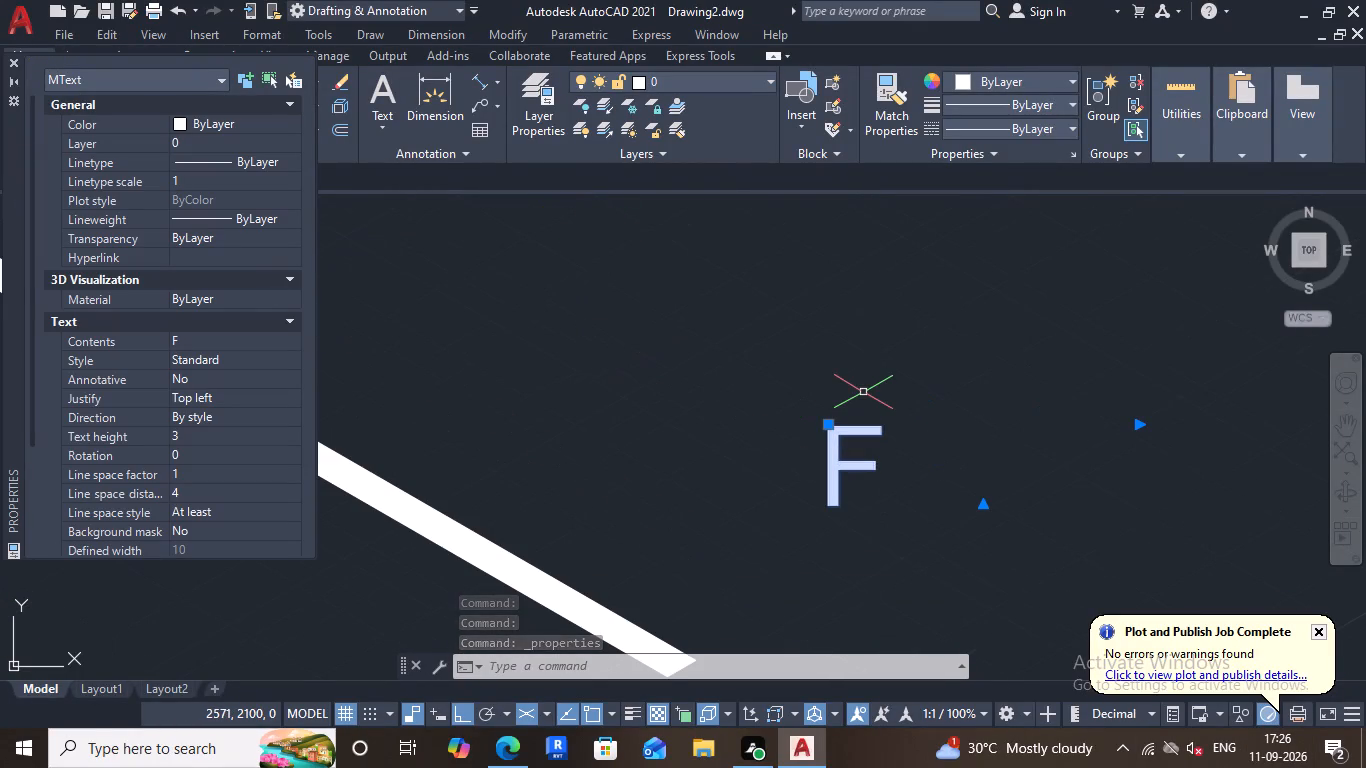
scroll(869, 392, "down", 3)
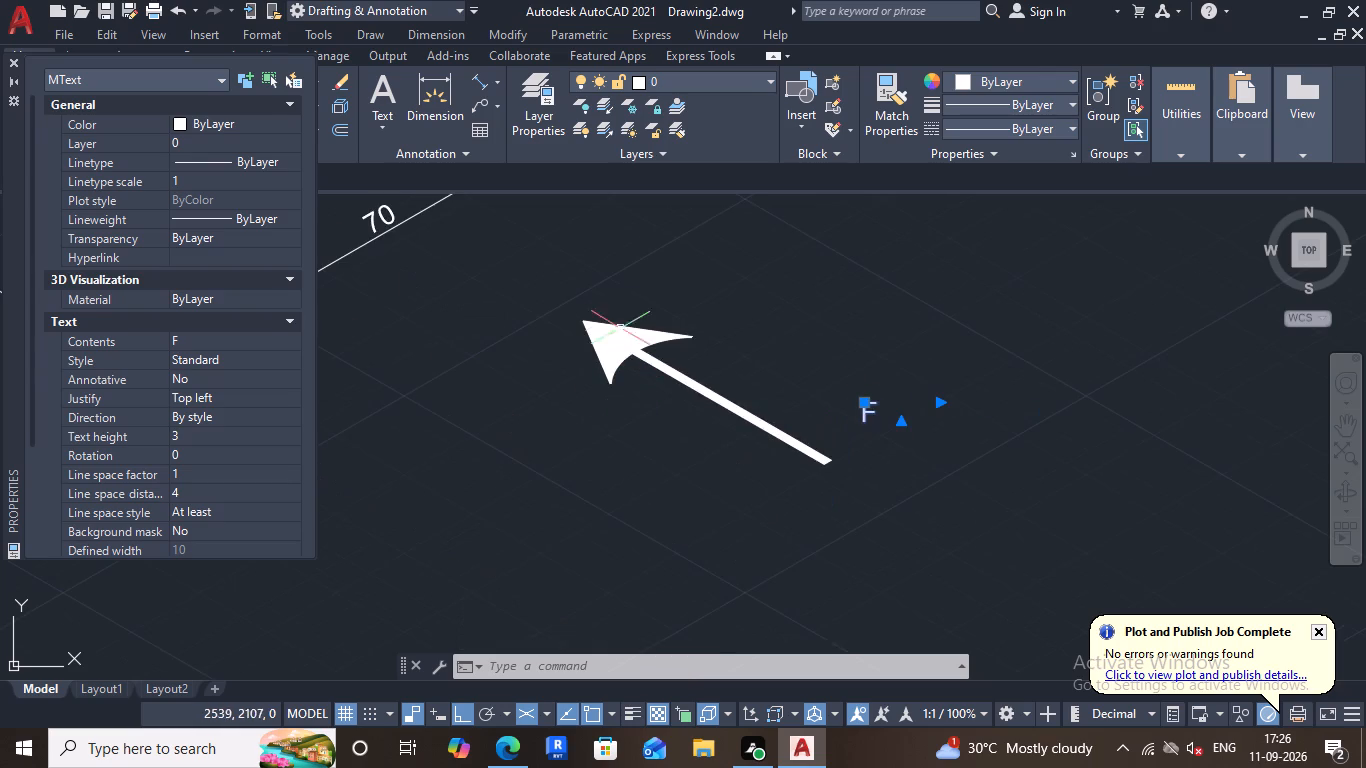
scroll(614, 315, "up", 1)
scroll(682, 358, "down", 3)
scroll(597, 323, "up", 3)
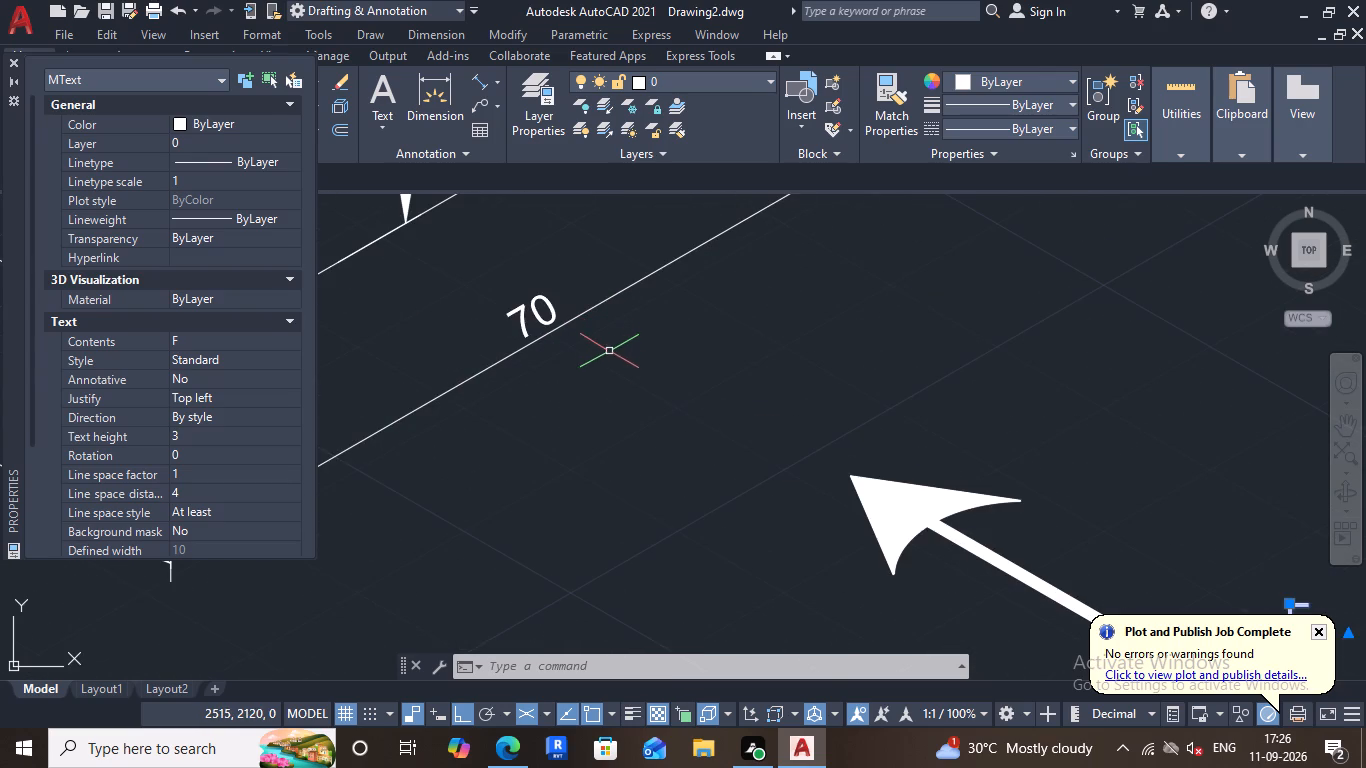
scroll(626, 375, "down", 2)
scroll(661, 423, "up", 2)
scroll(707, 429, "down", 3)
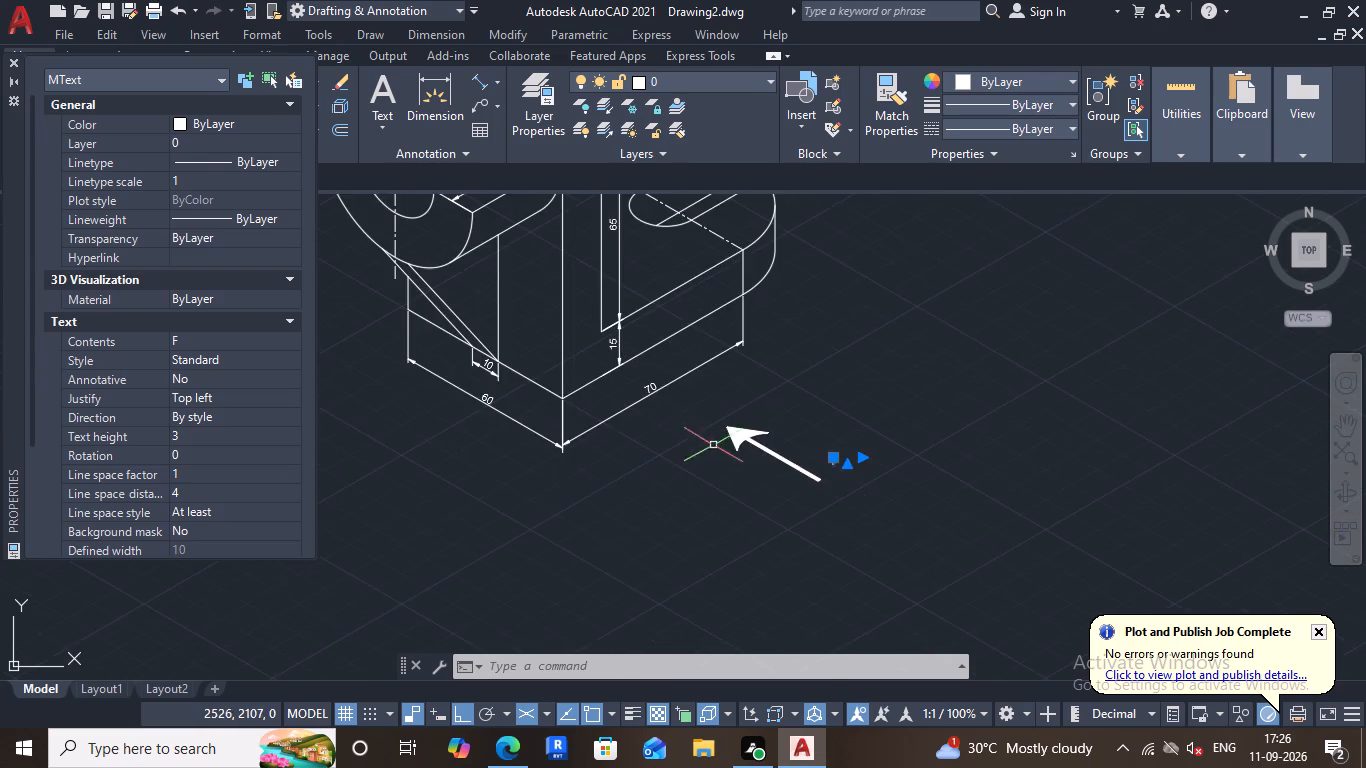
scroll(821, 464, "up", 2)
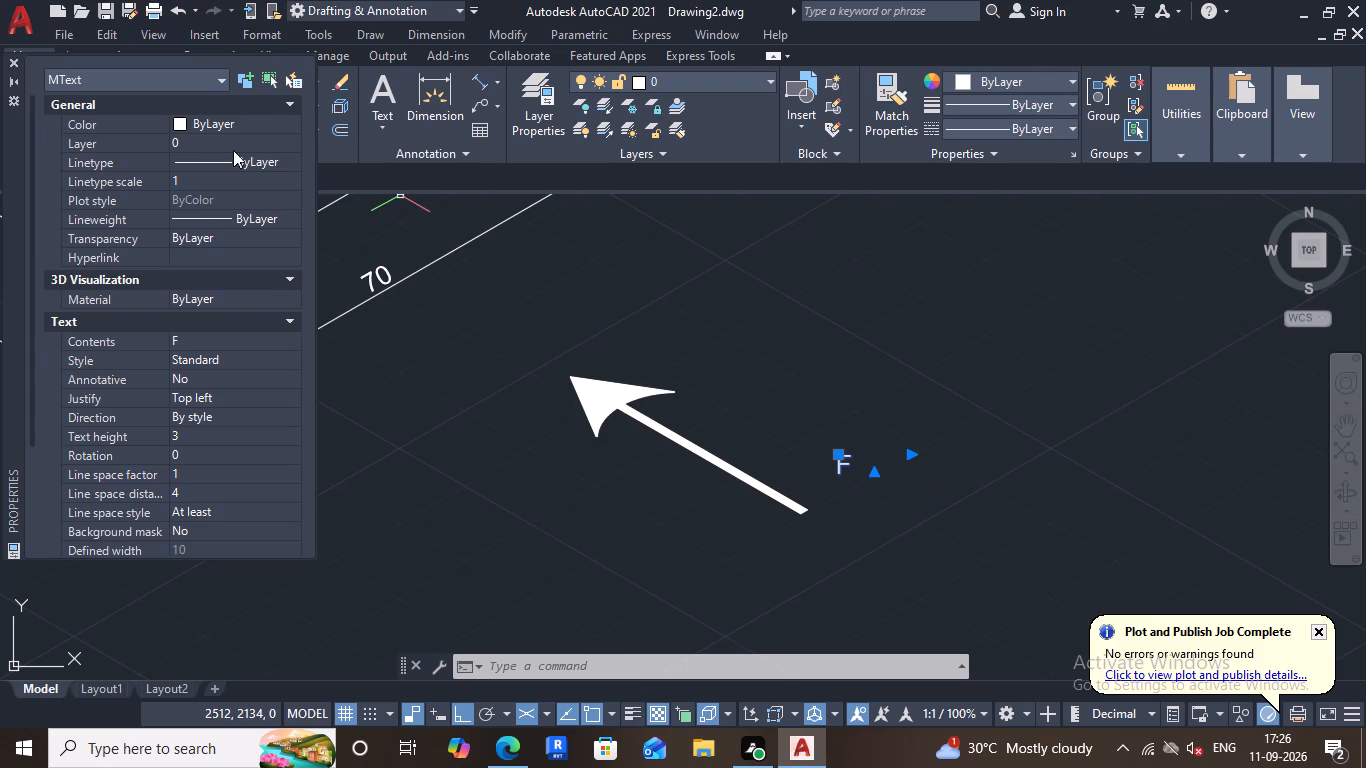
left_click(194, 430)
type("15")
key("Return")
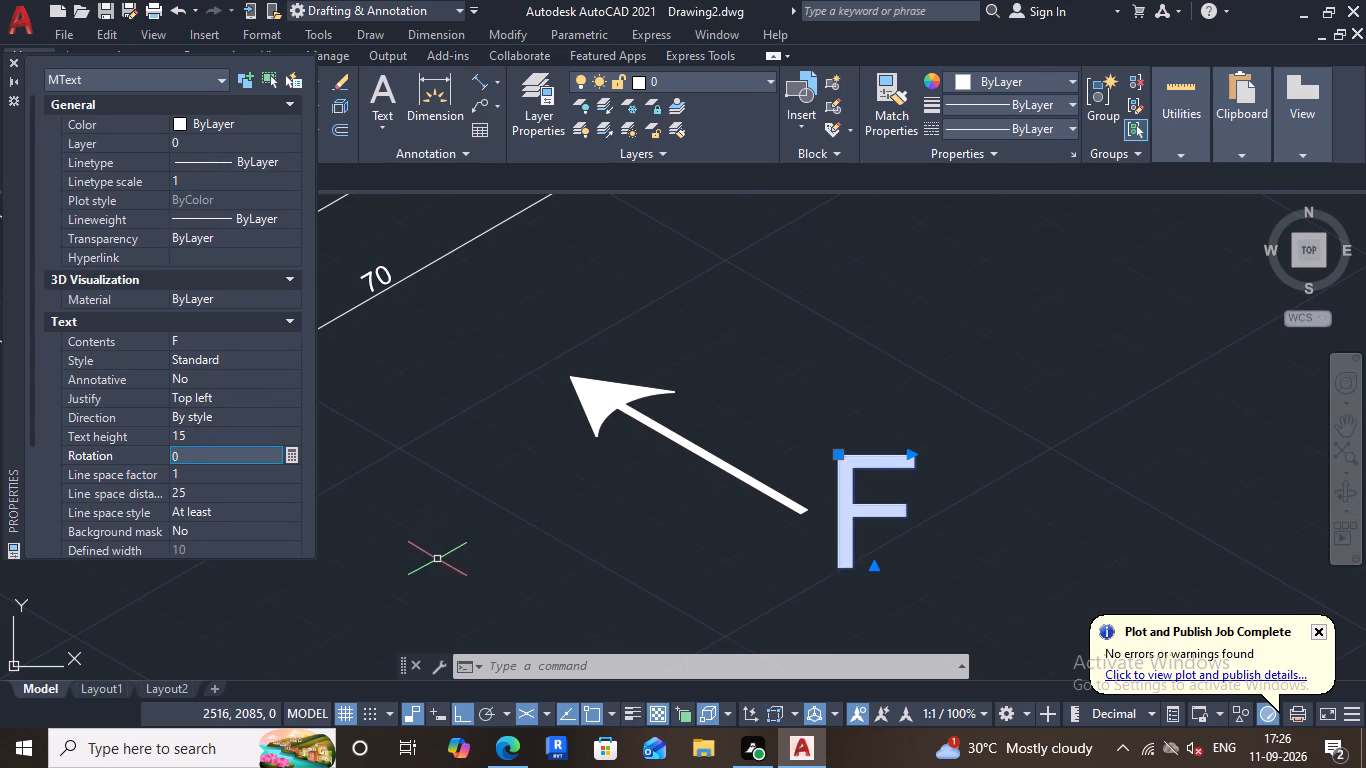
Set the text height of the letter F beside the arrow to 11.
left_click(16, 65)
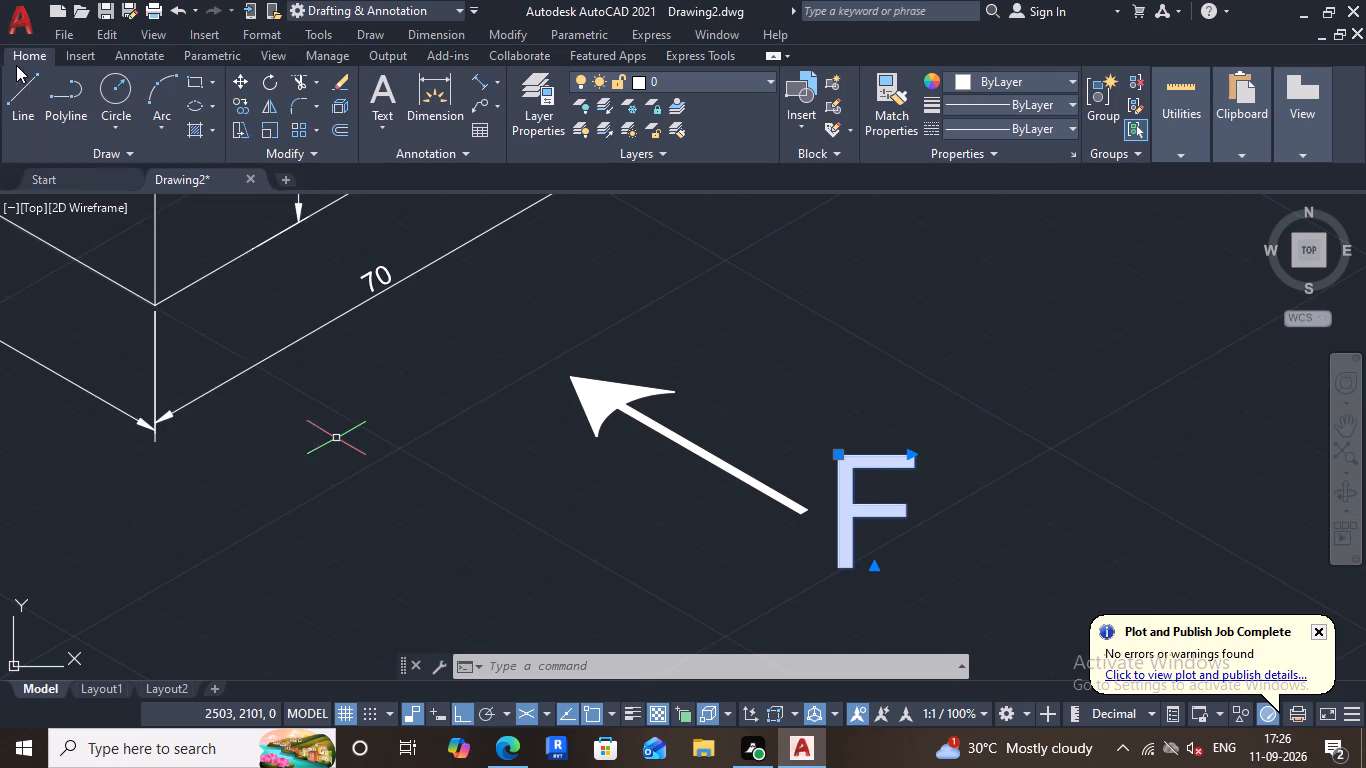
scroll(983, 545, "down", 2)
key("Escape")
scroll(962, 541, "up", 2)
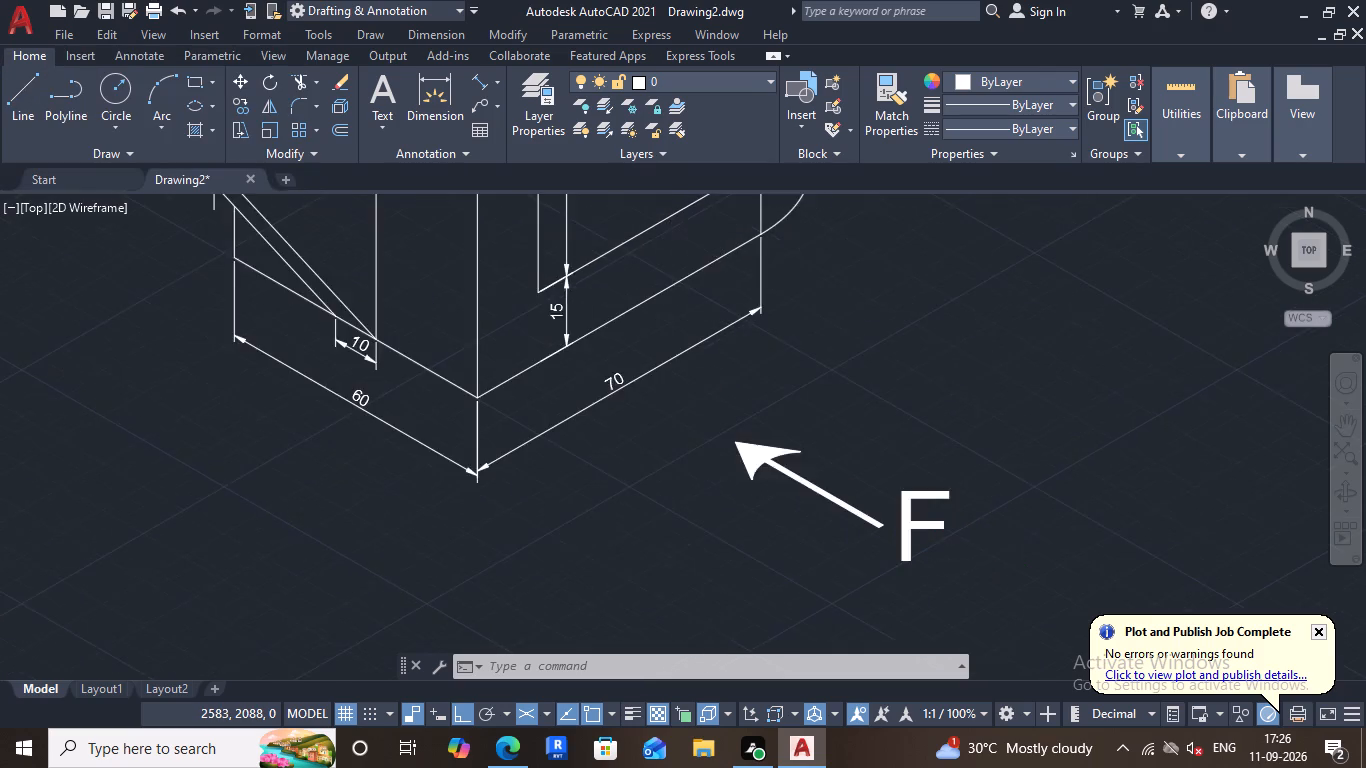
scroll(962, 541, "down", 3)
scroll(967, 571, "up", 2)
left_click(950, 515)
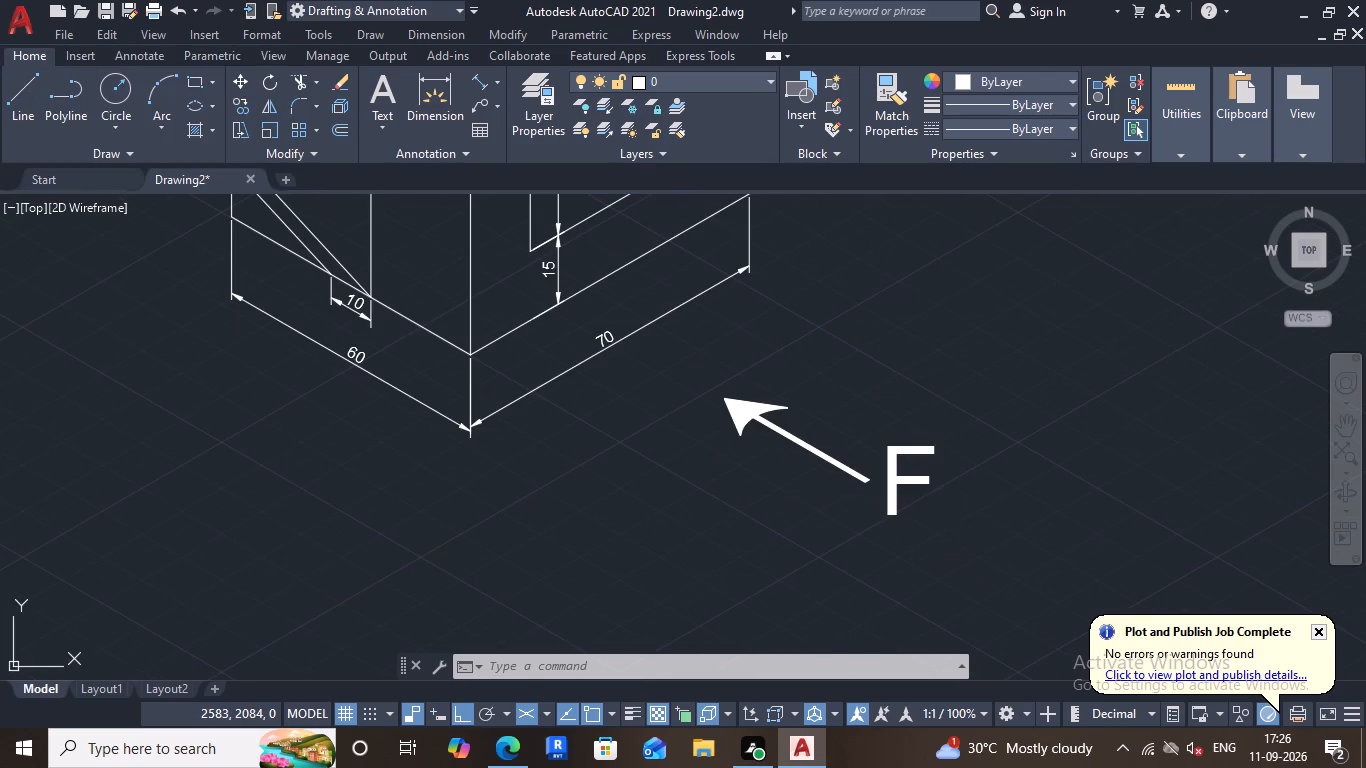
left_click(868, 435)
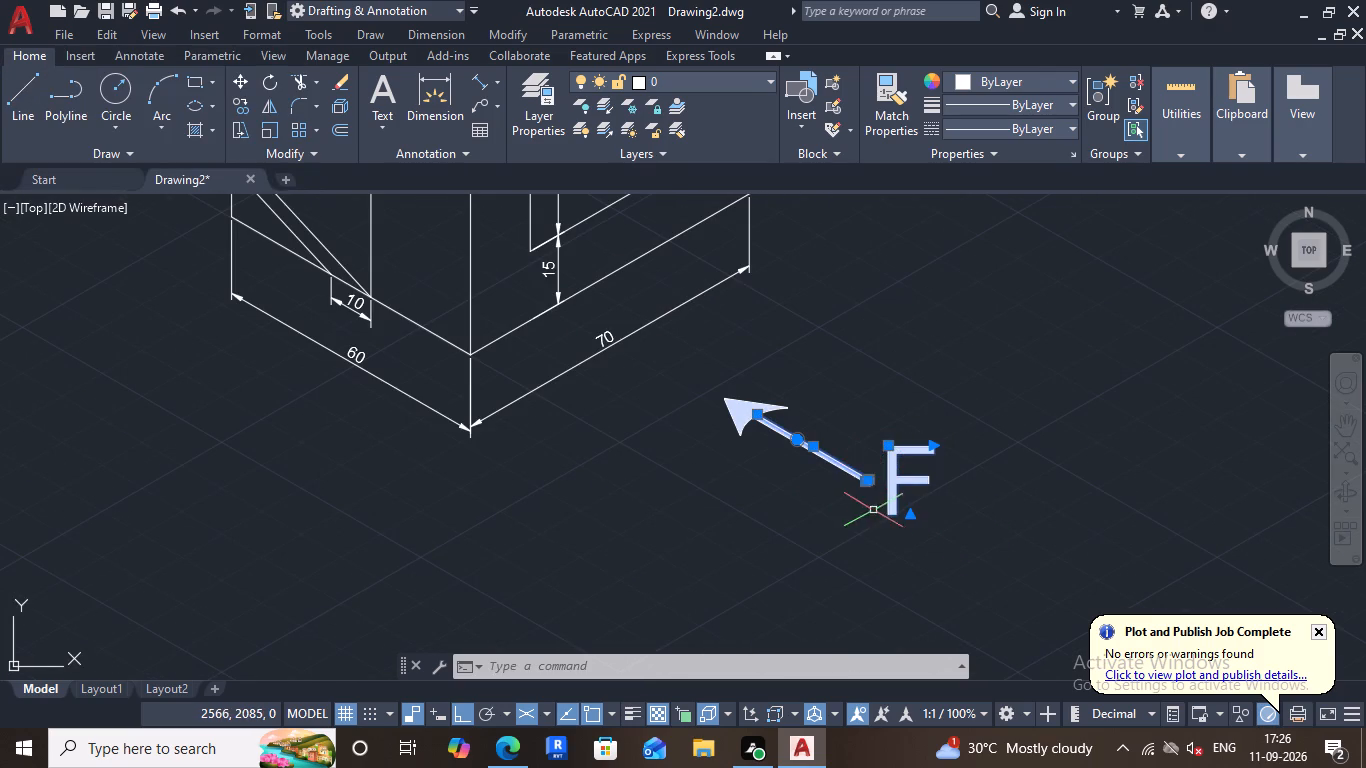
key("Escape")
left_click(972, 513)
left_click(901, 429)
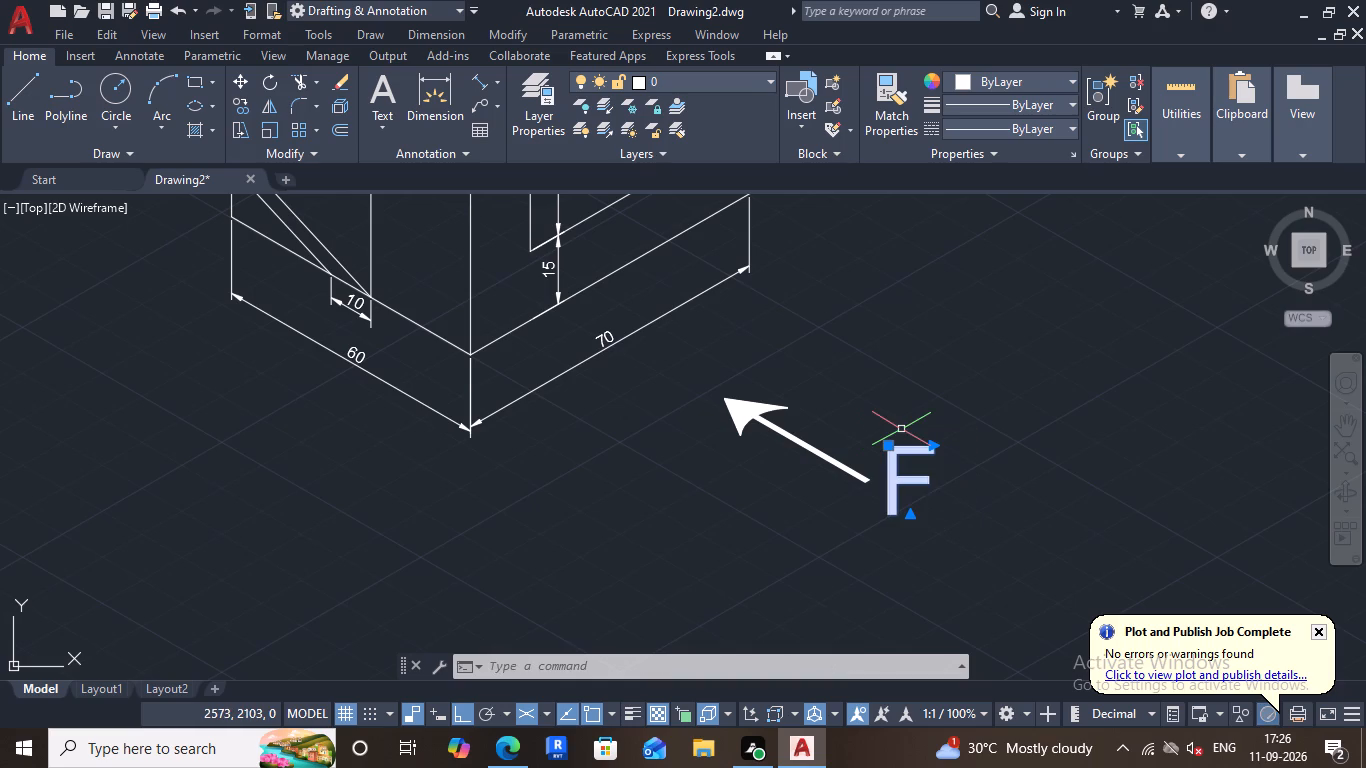
key("ctrl+1")
scroll(911, 431, "down", 5)
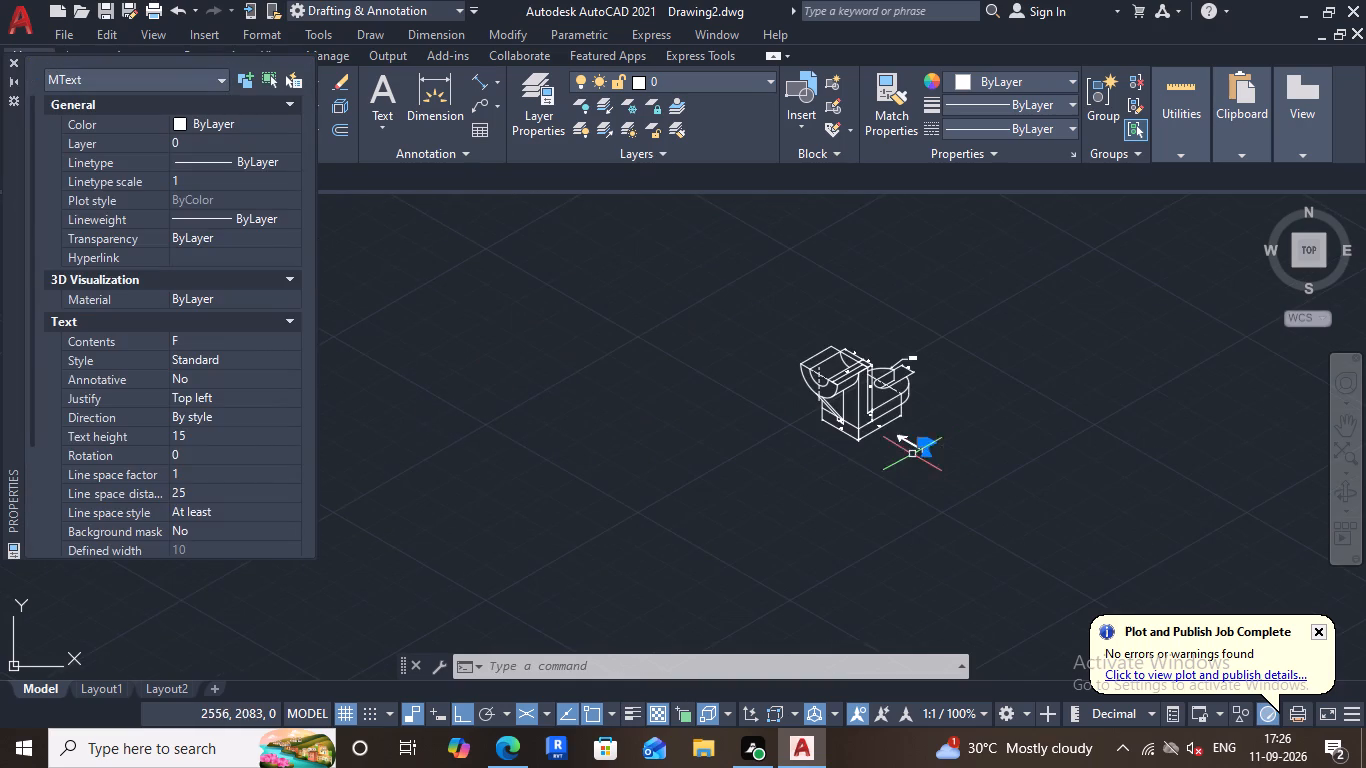
scroll(823, 348, "up", 3)
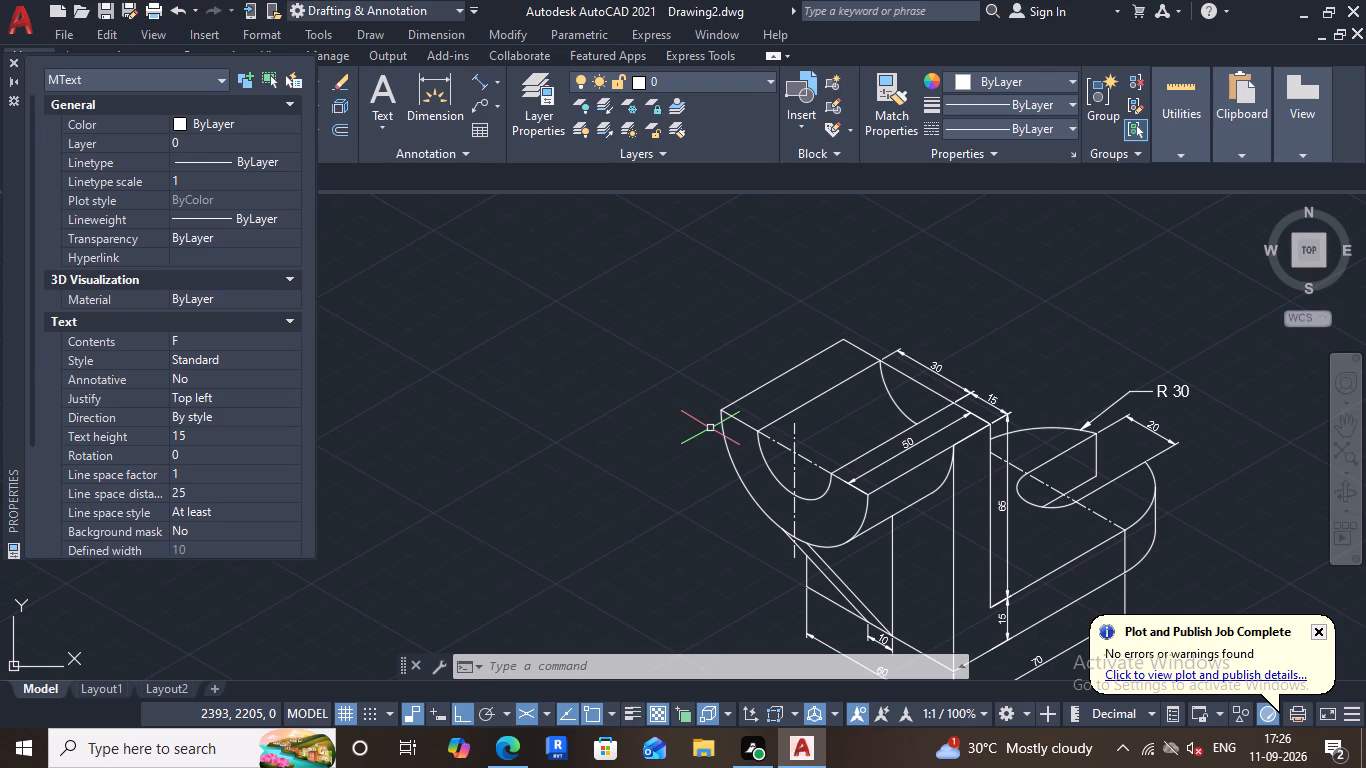
scroll(722, 427, "down", 3)
scroll(851, 533, "up", 3)
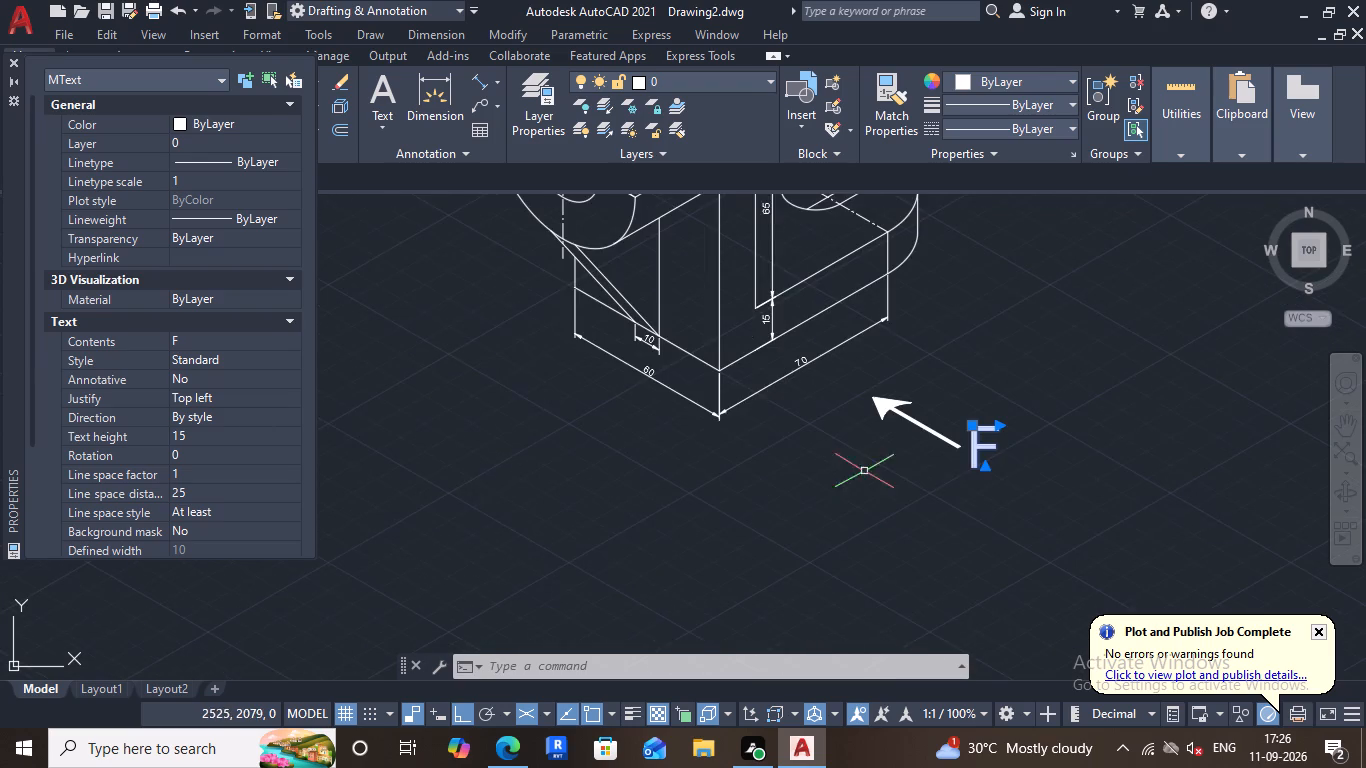
scroll(943, 473, "up", 1)
left_click(209, 432)
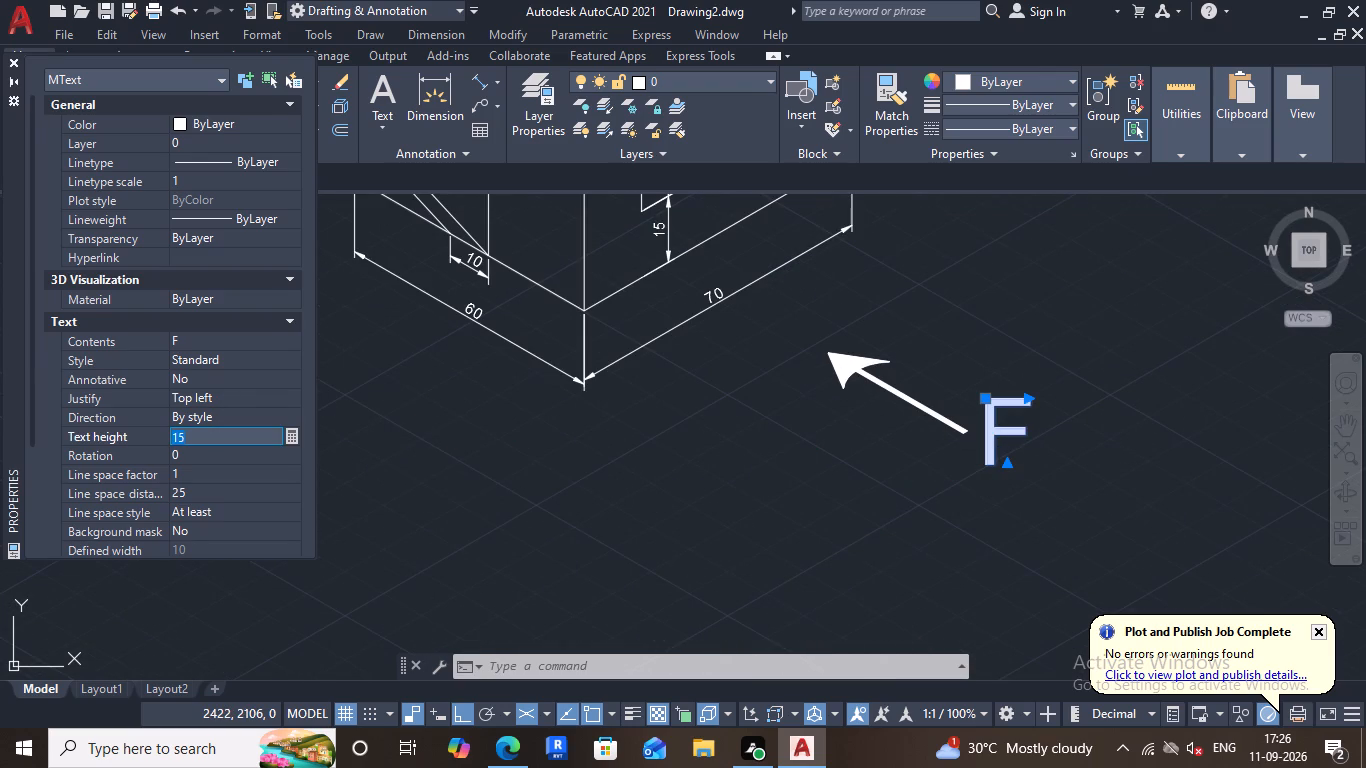
type("11")
key("Return")
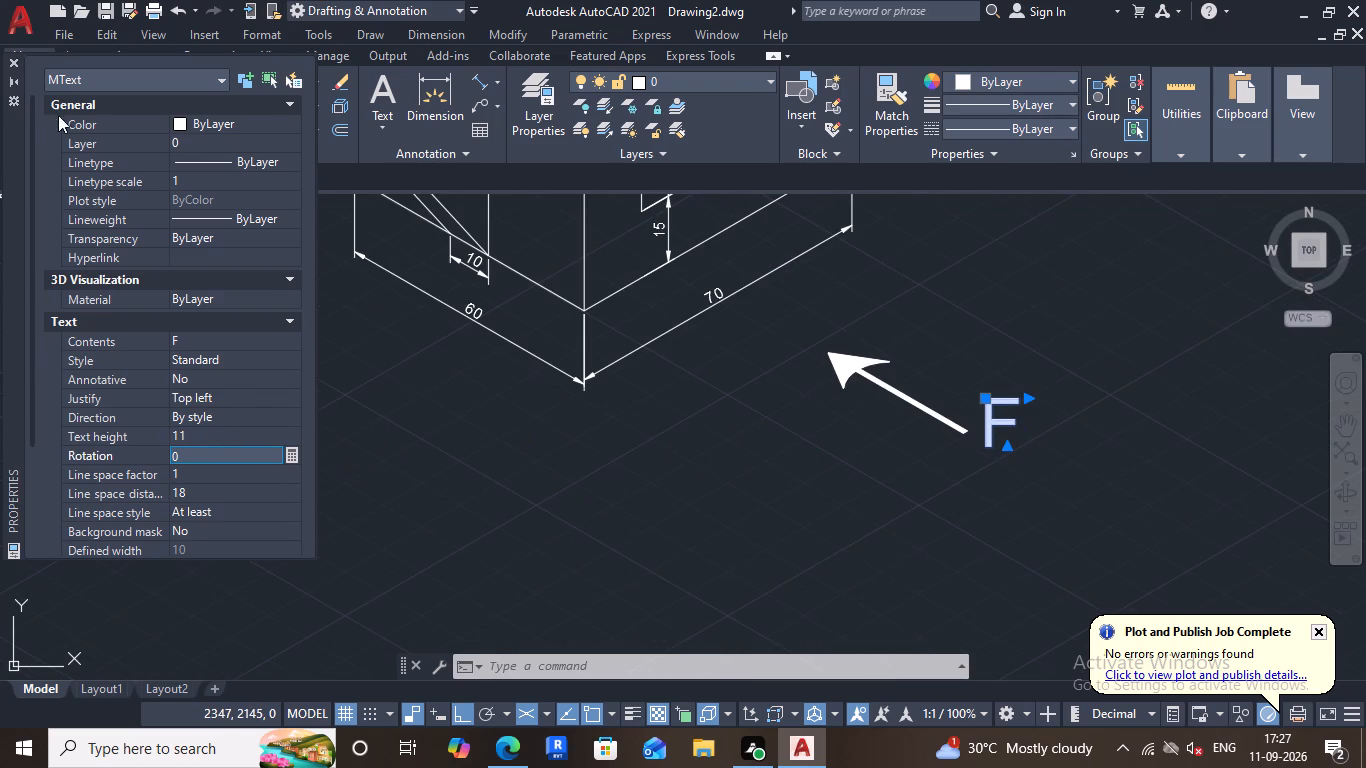
left_click(9, 61)
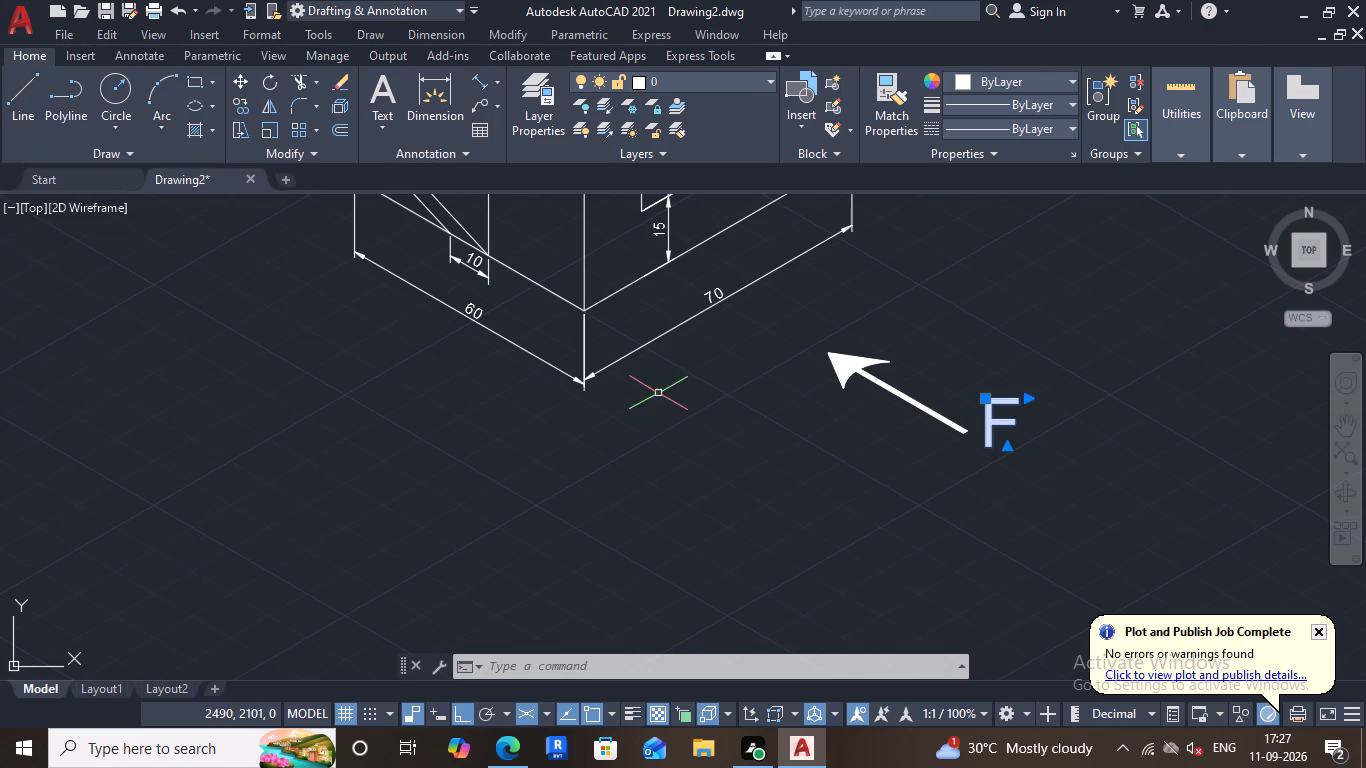
key("Escape")
Examine the size and placement of the arrow and its letter F relative to the dimensioned bracket.
scroll(944, 409, "down", 2)
scroll(984, 404, "up", 1)
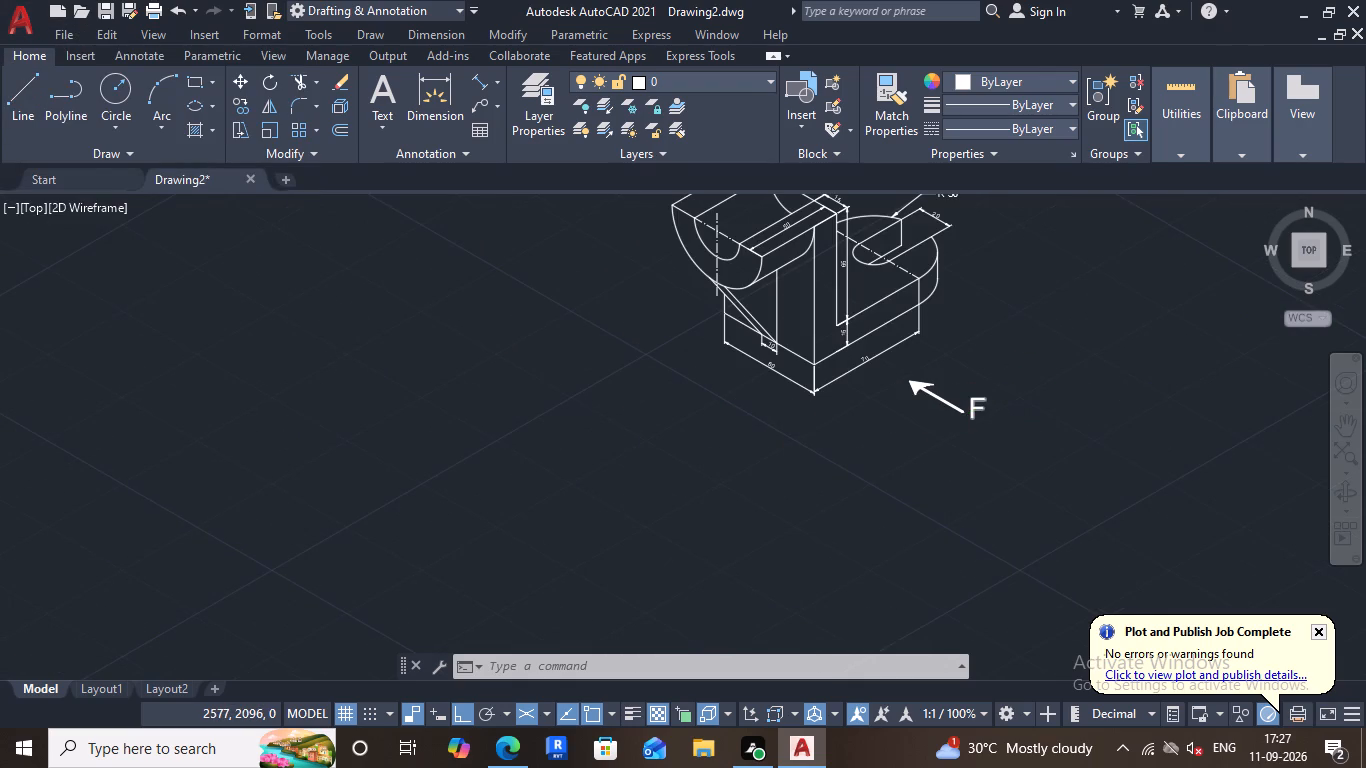
scroll(975, 415, "up", 2)
scroll(1030, 479, "down", 2)
scroll(948, 450, "down", 1)
middle_click_drag(897, 360, 891, 432)
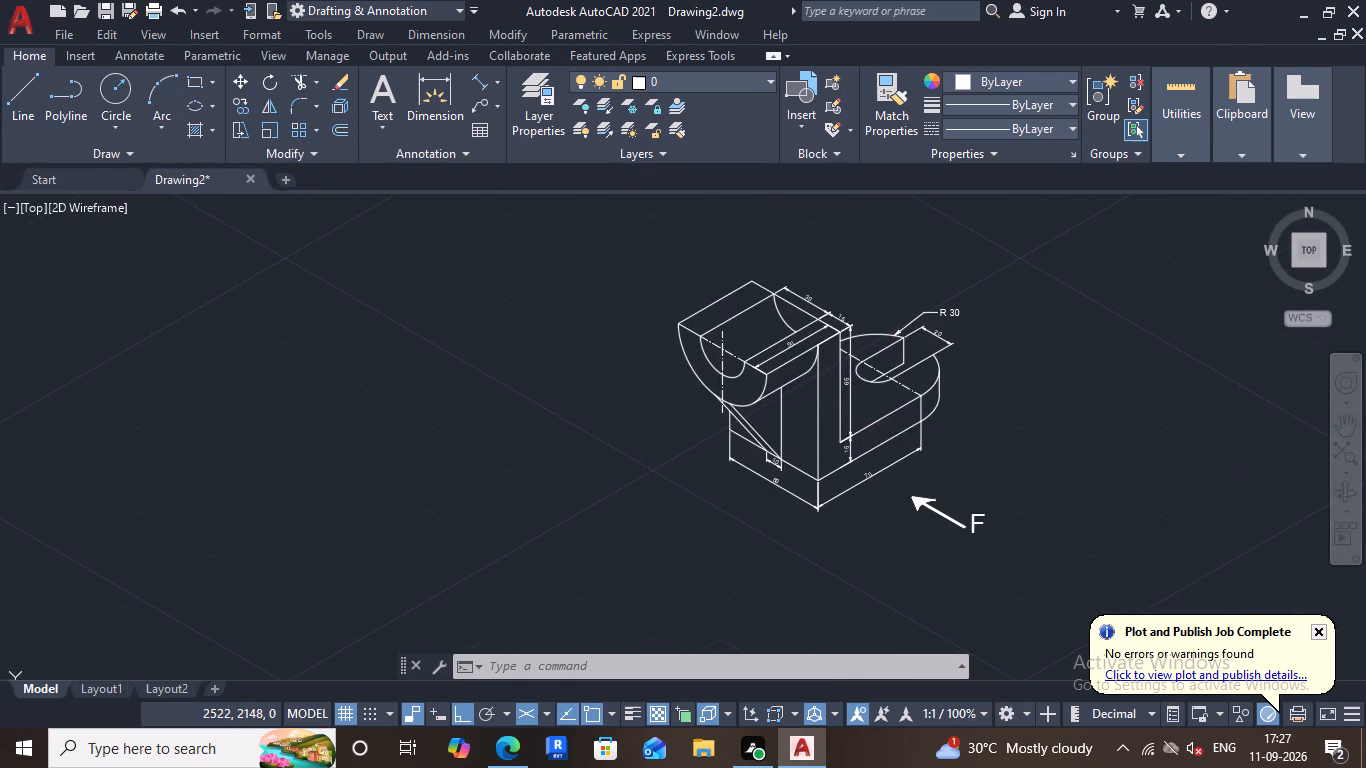
scroll(847, 376, "up", 2)
scroll(858, 373, "down", 2)
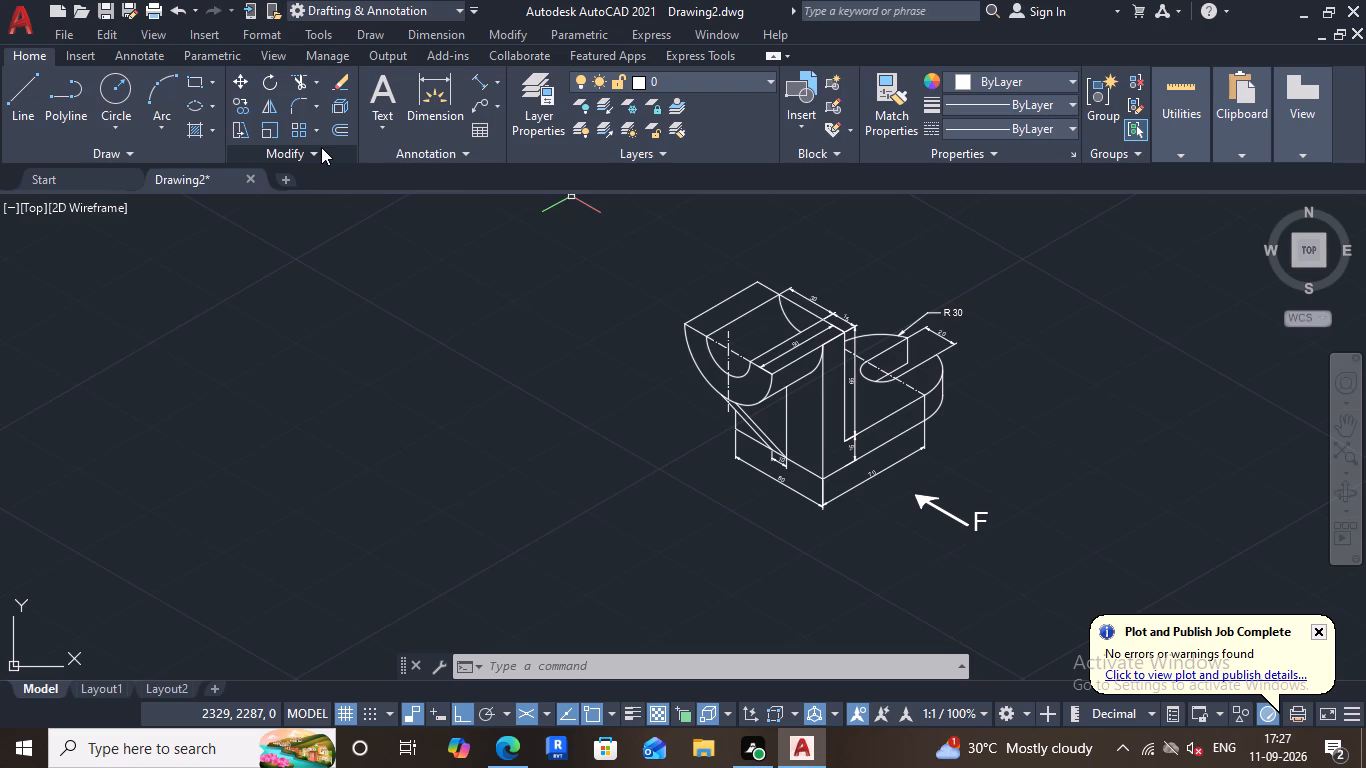
scroll(448, 217, "down", 4)
scroll(541, 324, "up", 4)
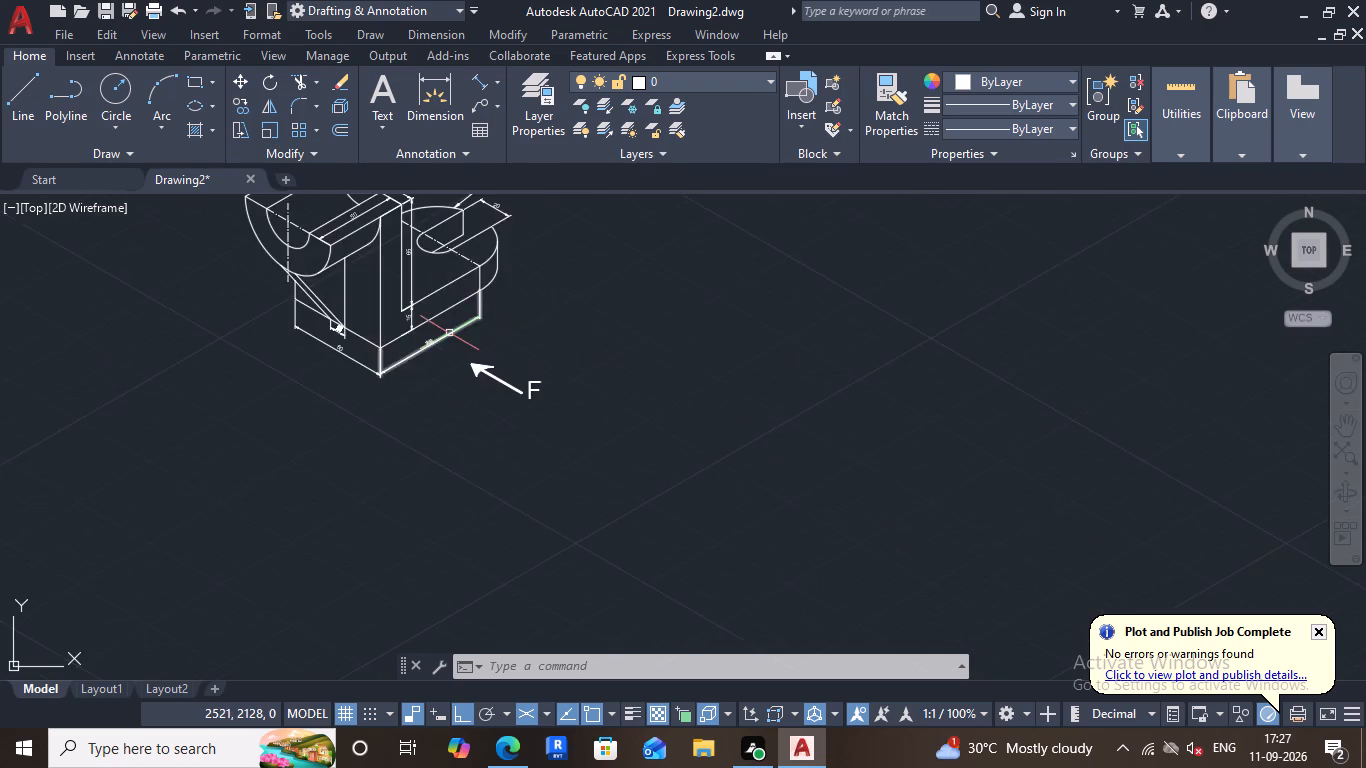
scroll(448, 333, "up", 2)
middle_click_drag(505, 401, 525, 444)
scroll(536, 447, "down", 1)
scroll(502, 448, "up", 1)
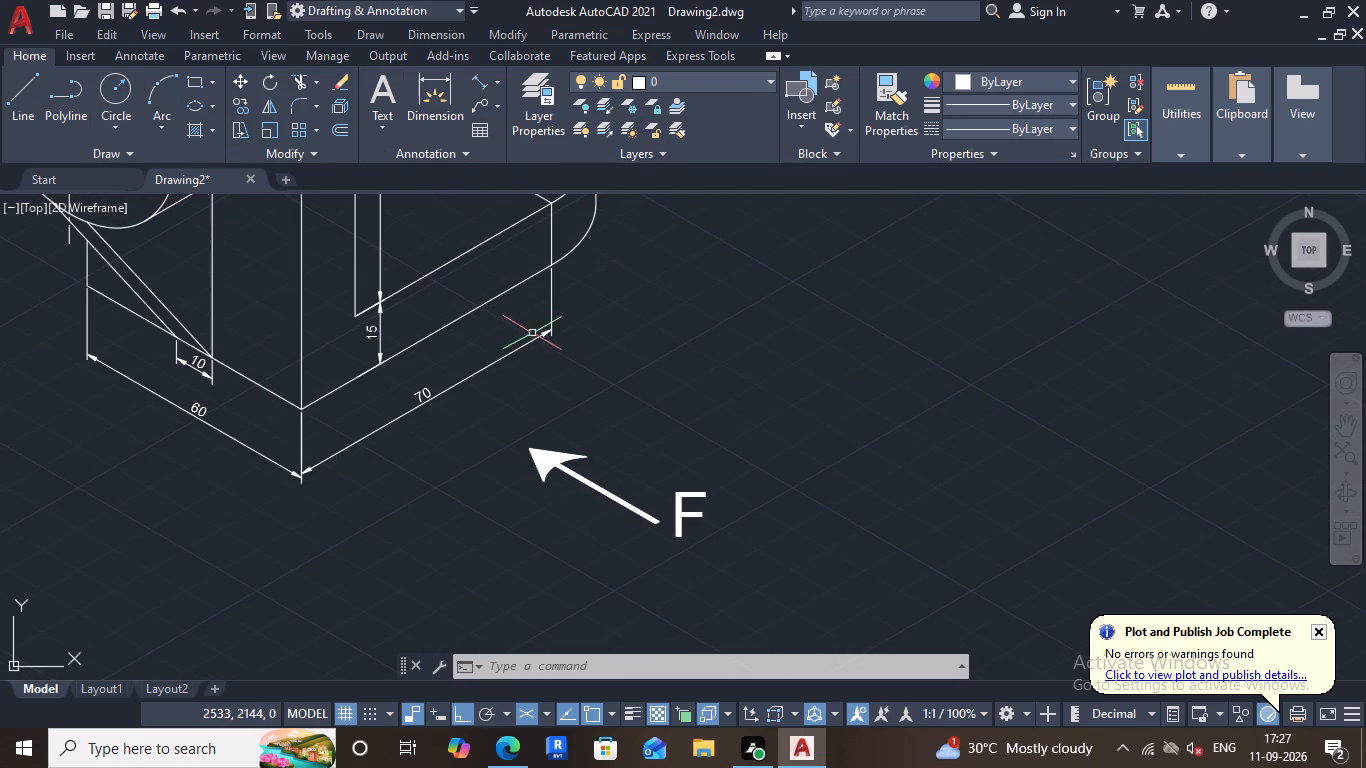
scroll(605, 437, "down", 1)
scroll(615, 464, "up", 1)
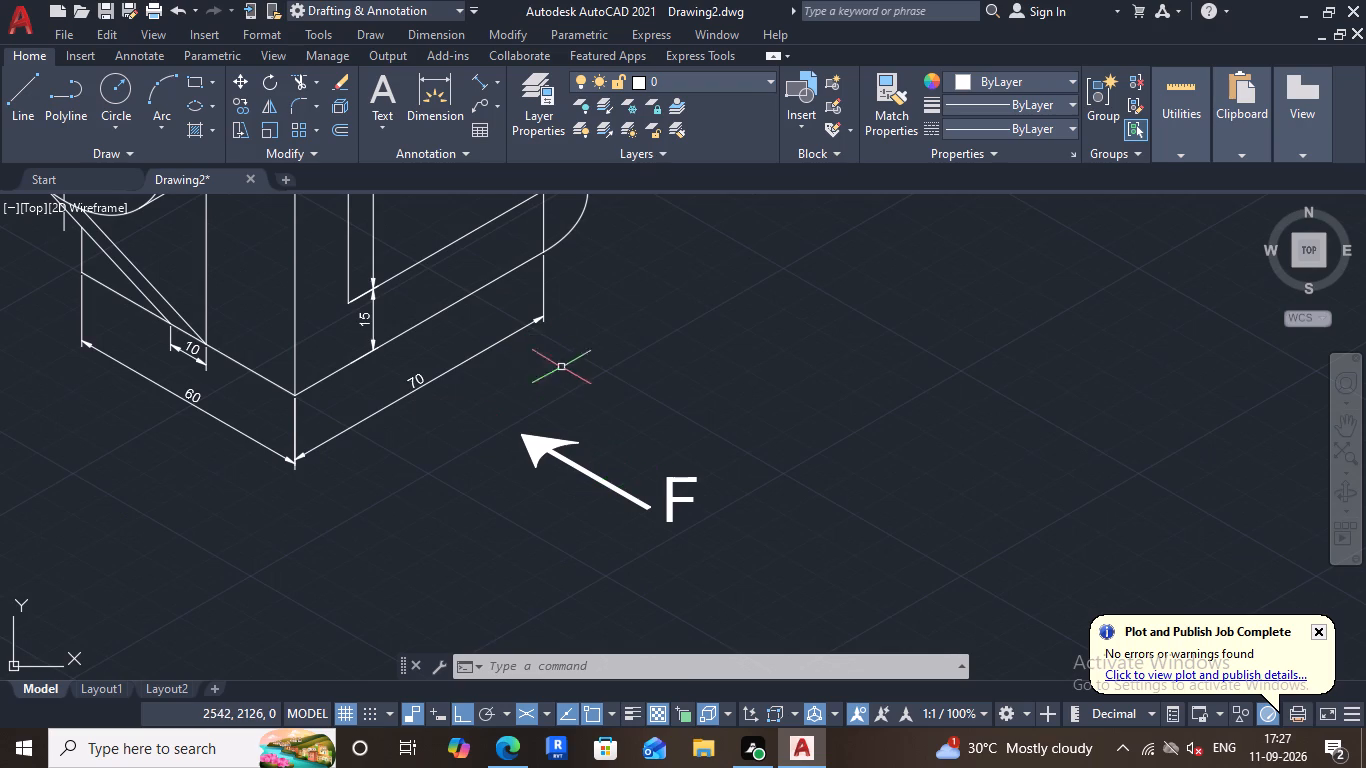
scroll(598, 387, "down", 1)
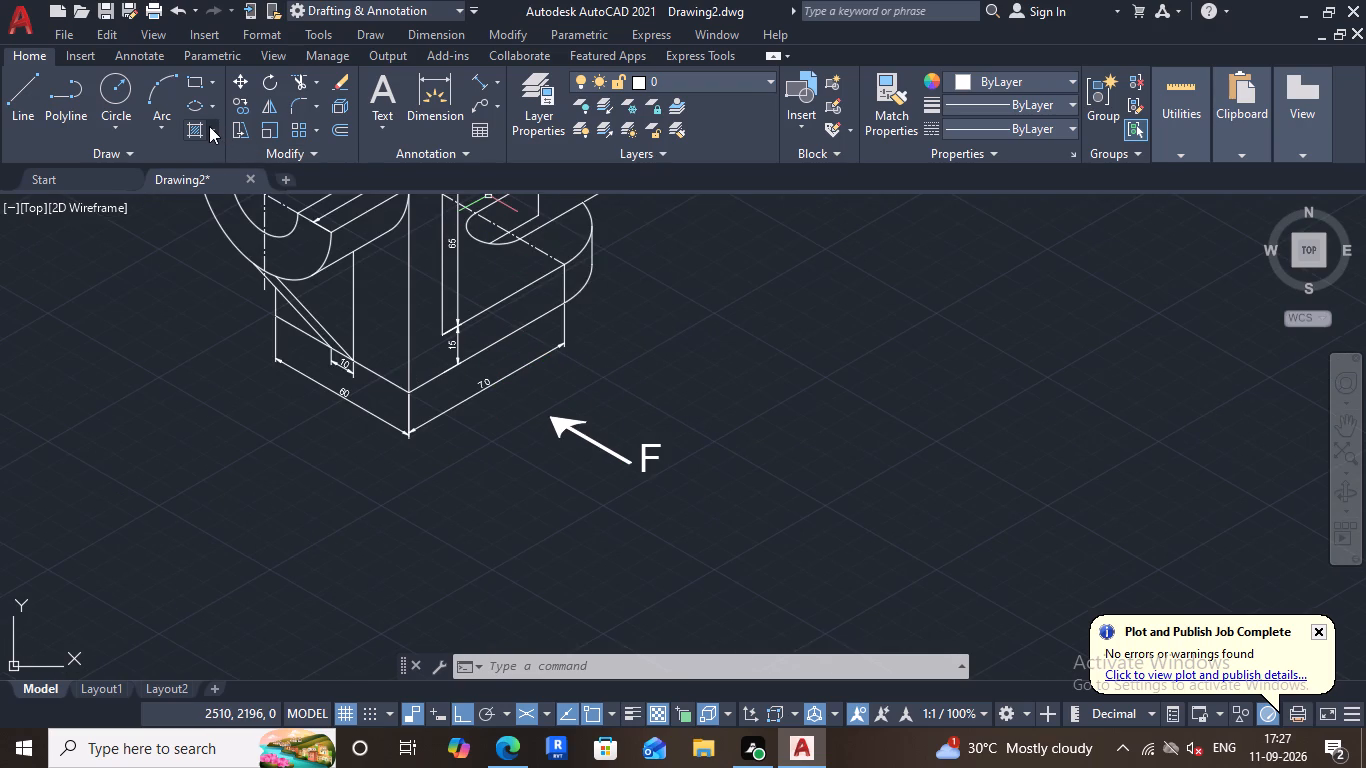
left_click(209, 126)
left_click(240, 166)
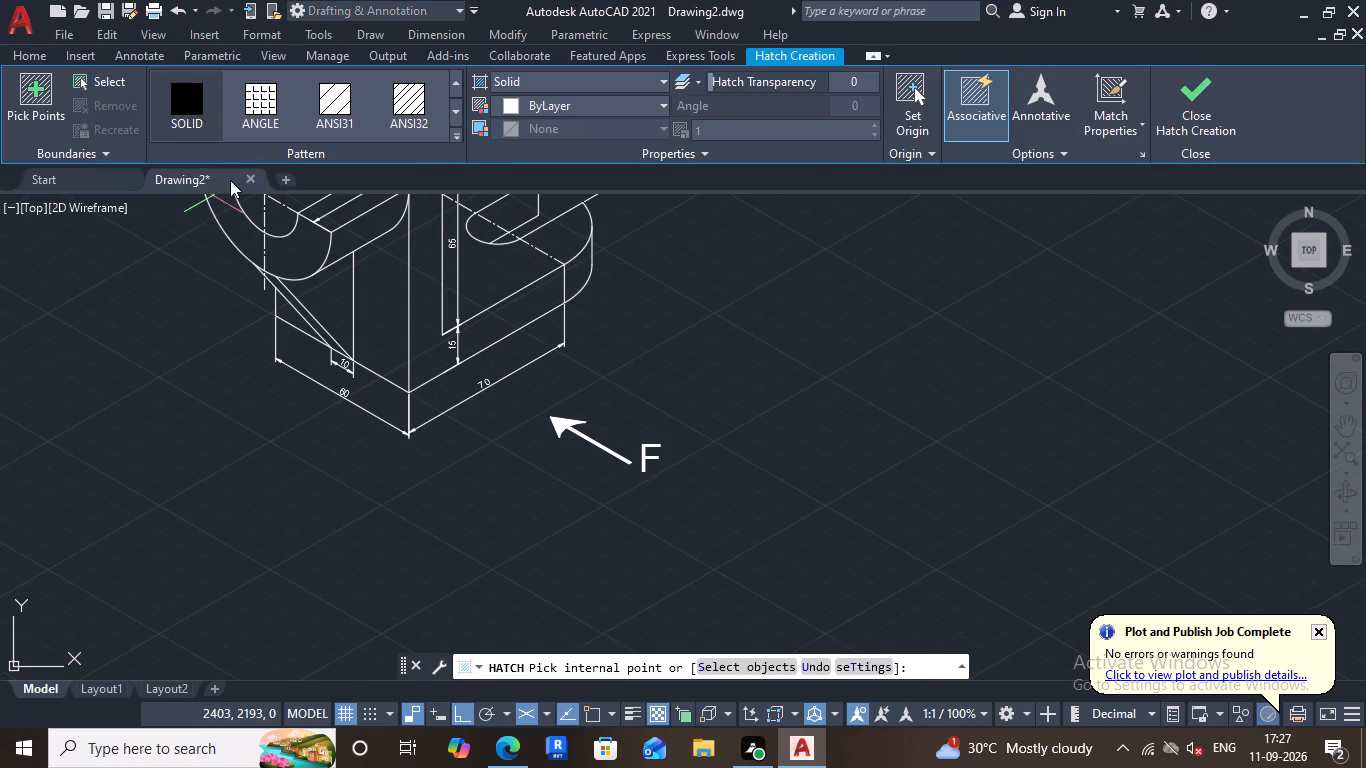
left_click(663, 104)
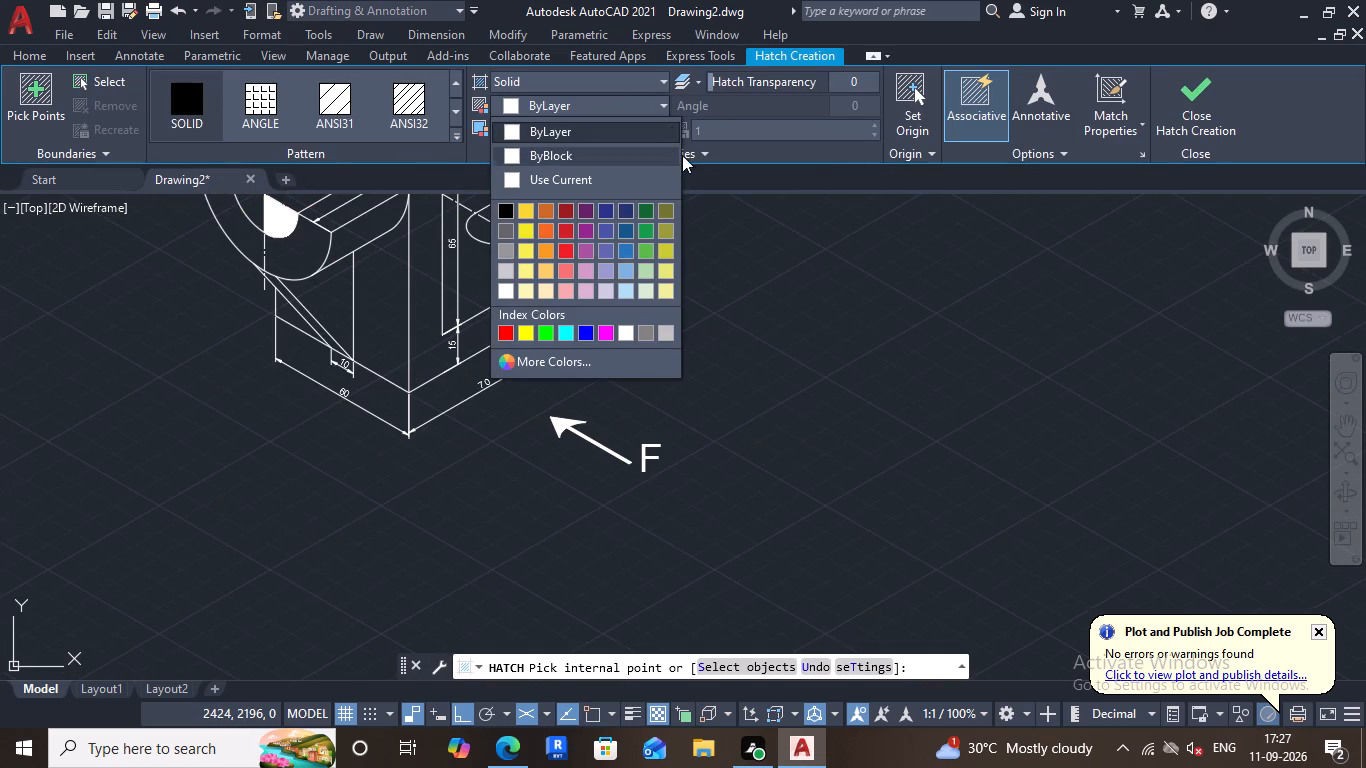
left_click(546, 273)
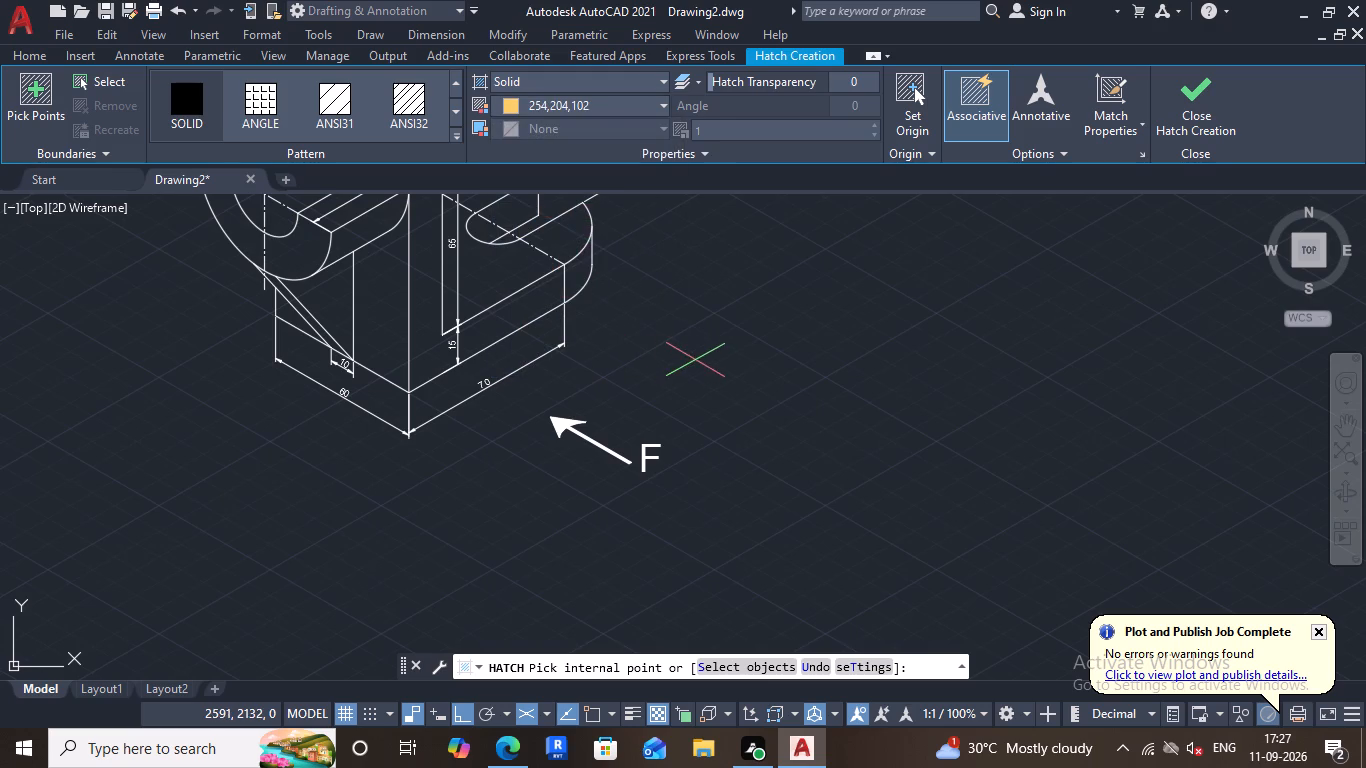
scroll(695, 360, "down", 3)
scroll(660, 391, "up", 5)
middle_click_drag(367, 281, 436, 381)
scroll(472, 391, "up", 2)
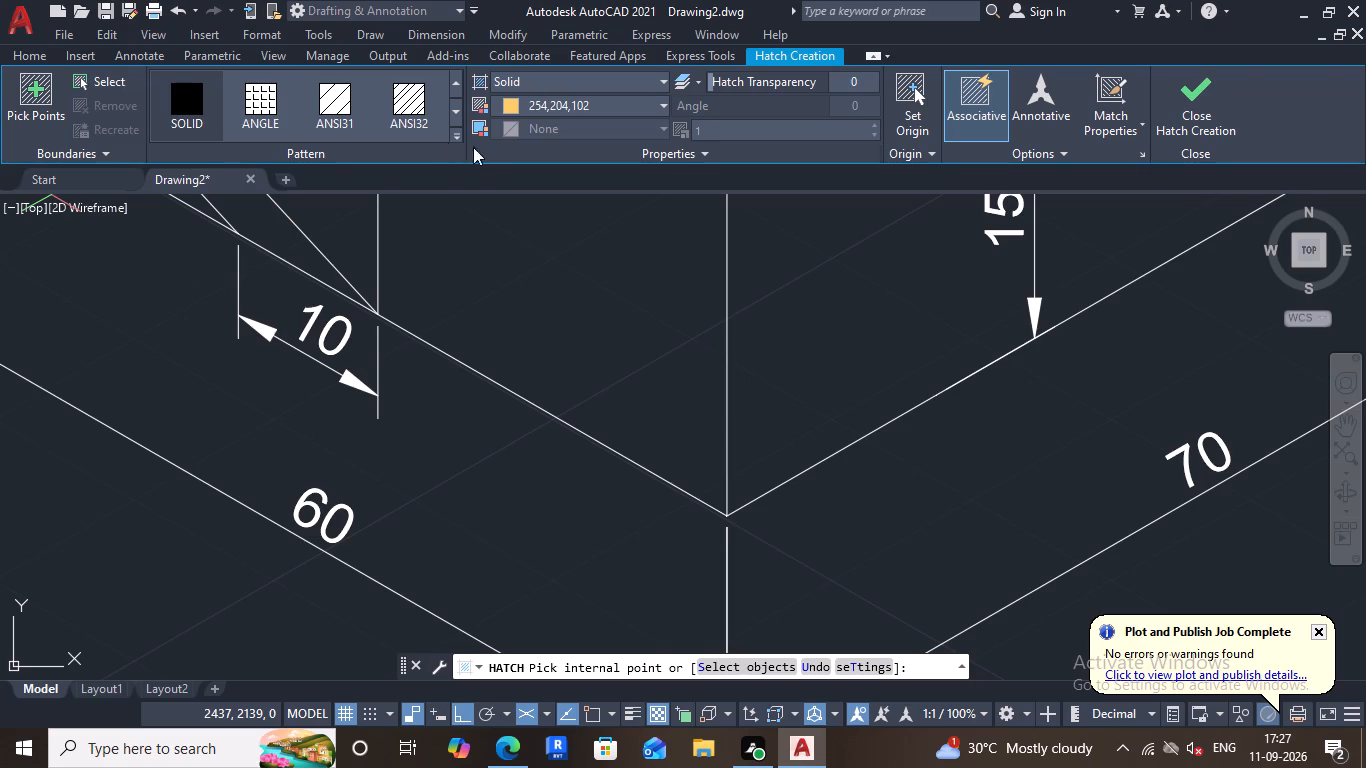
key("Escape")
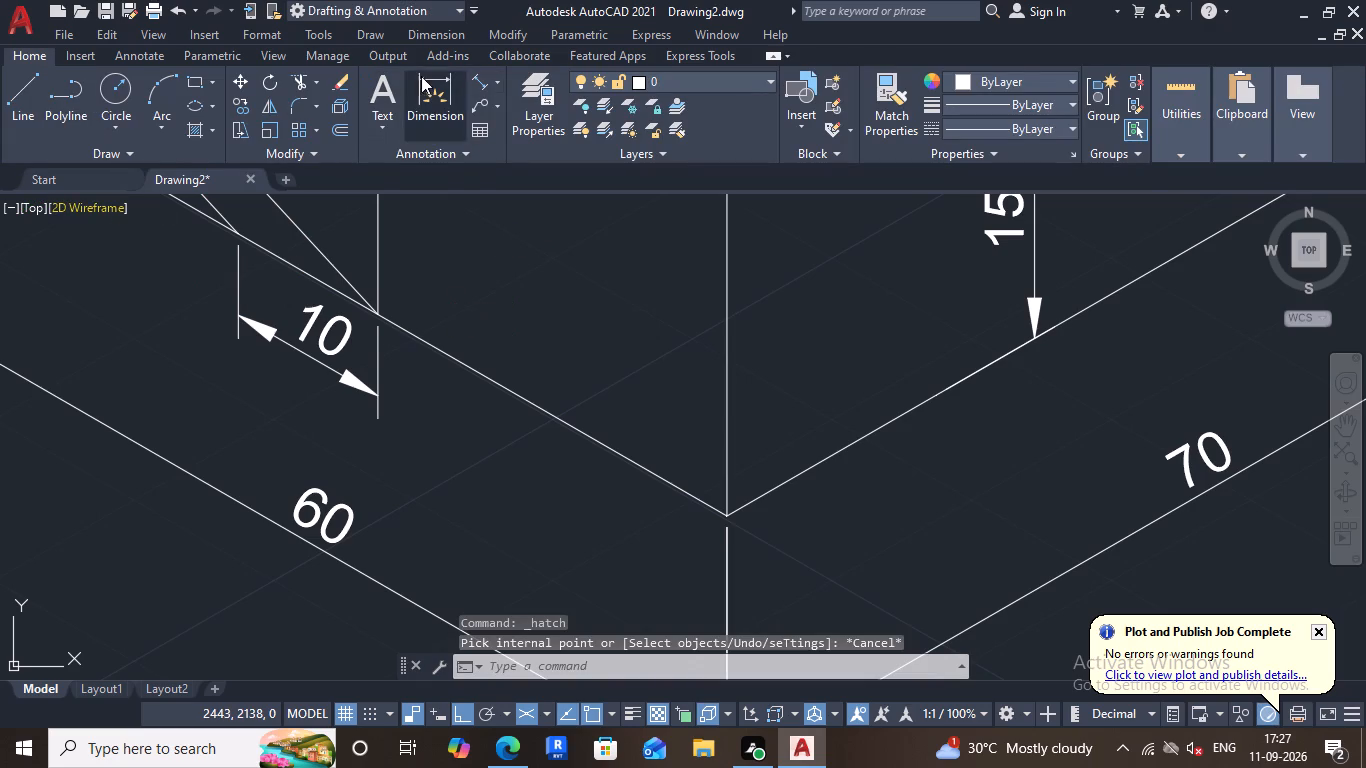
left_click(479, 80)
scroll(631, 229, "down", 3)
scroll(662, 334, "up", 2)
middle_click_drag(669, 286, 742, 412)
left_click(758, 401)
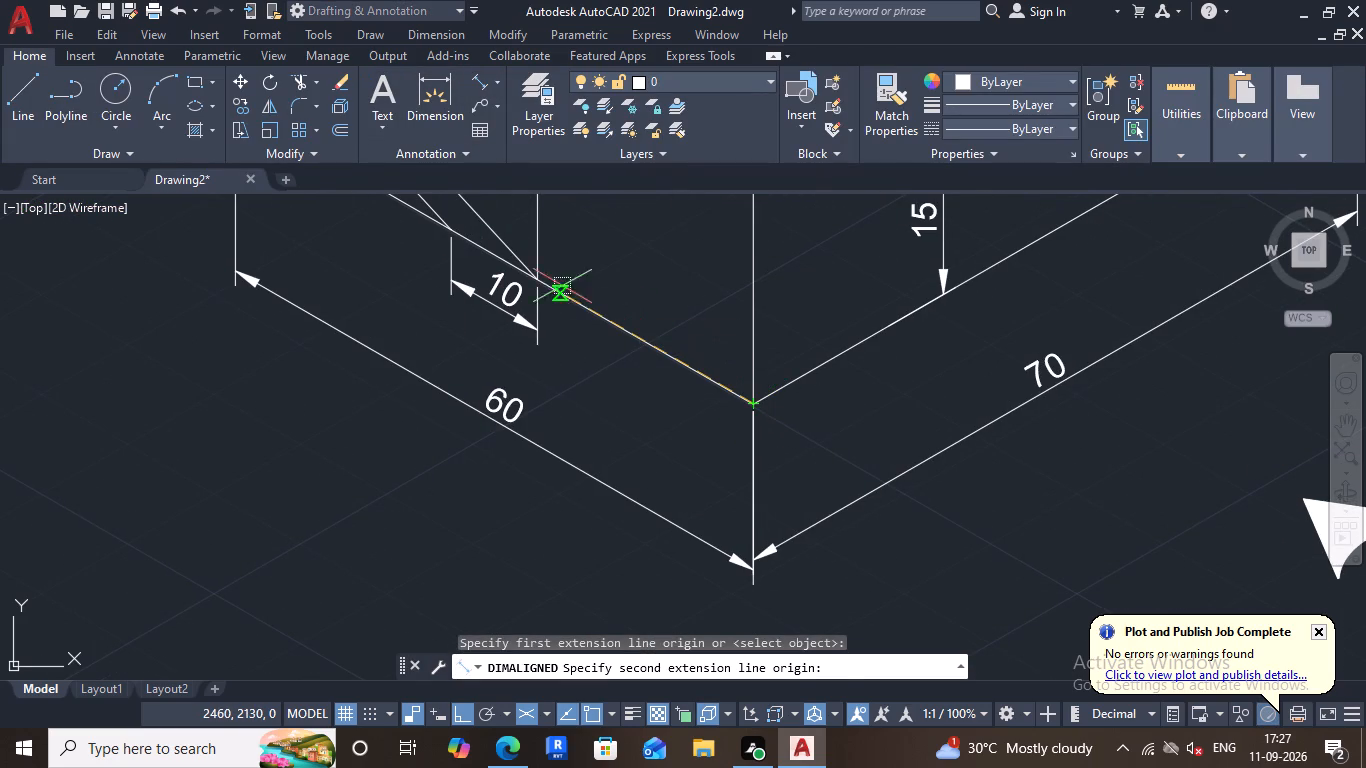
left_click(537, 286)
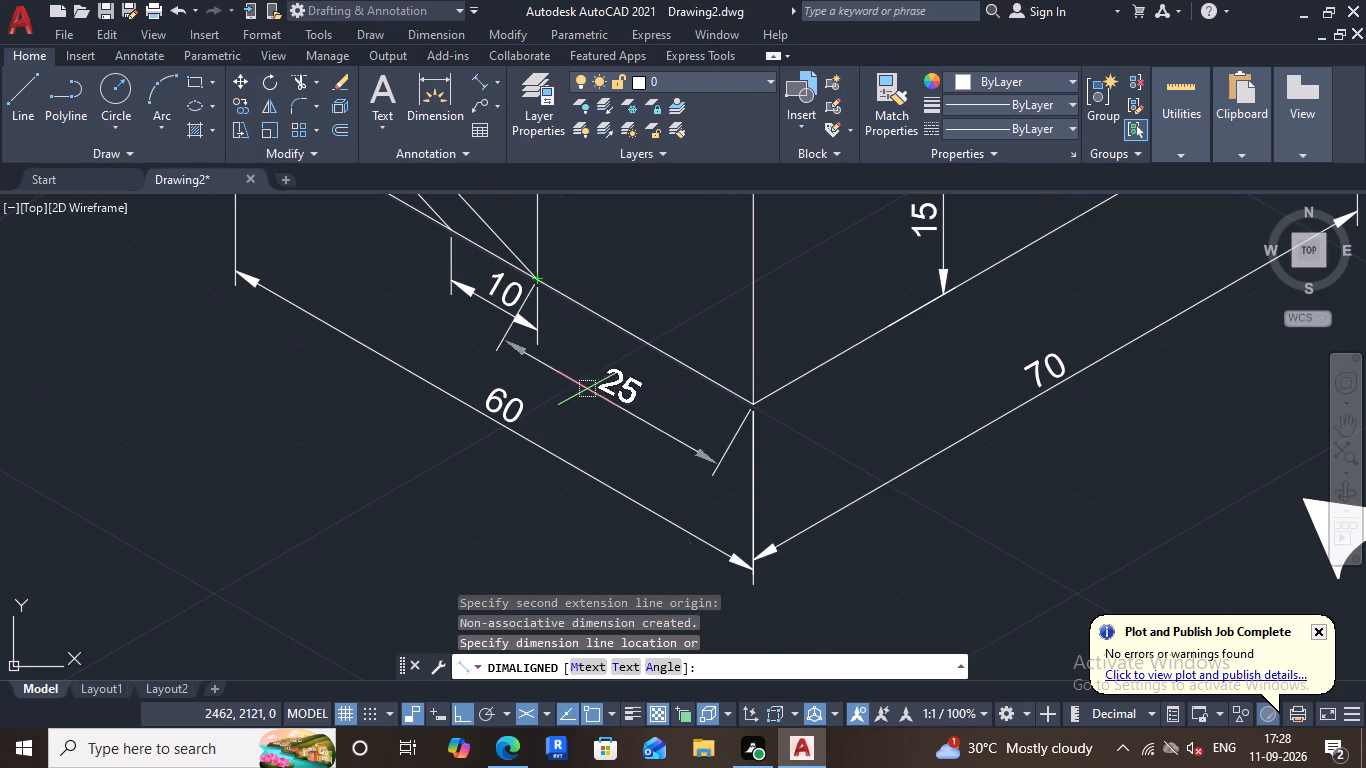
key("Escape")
Start a solid hatch in colour 254,204,102 and fill the 50 mm top strip, the curved underside and the upright's narrow face.
scroll(628, 384, "down", 3)
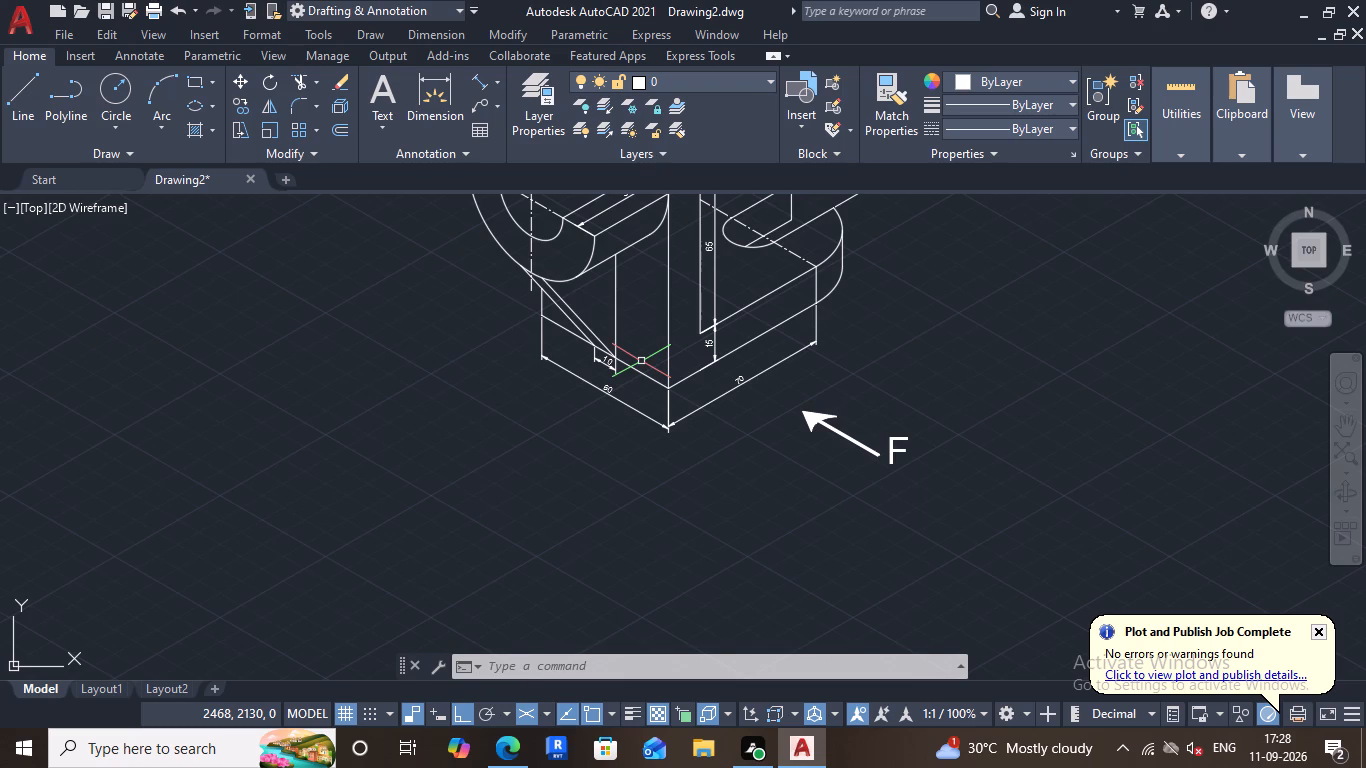
scroll(670, 287, "down", 3)
scroll(534, 132, "down", 3)
middle_click_drag(571, 282, 682, 438)
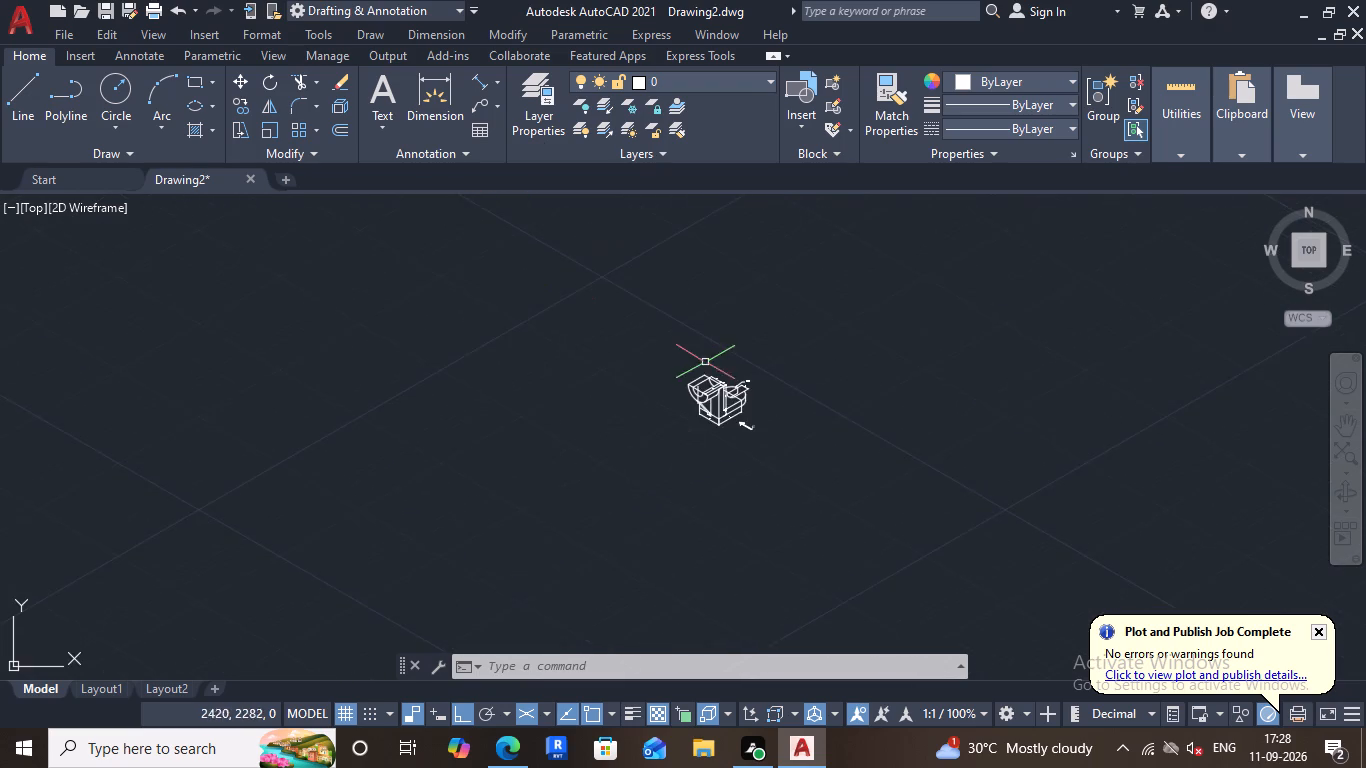
scroll(730, 391, "up", 3)
scroll(581, 393, "up", 2)
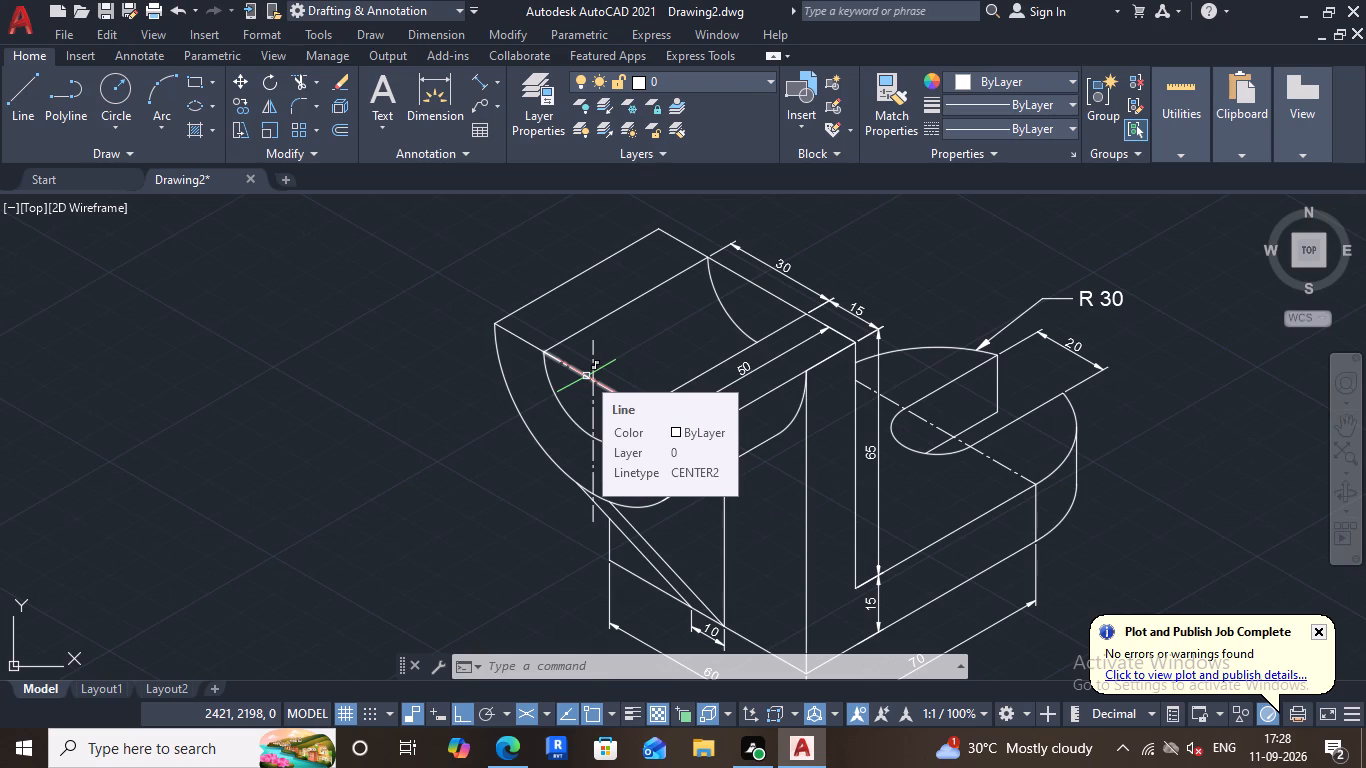
scroll(521, 304, "down", 2)
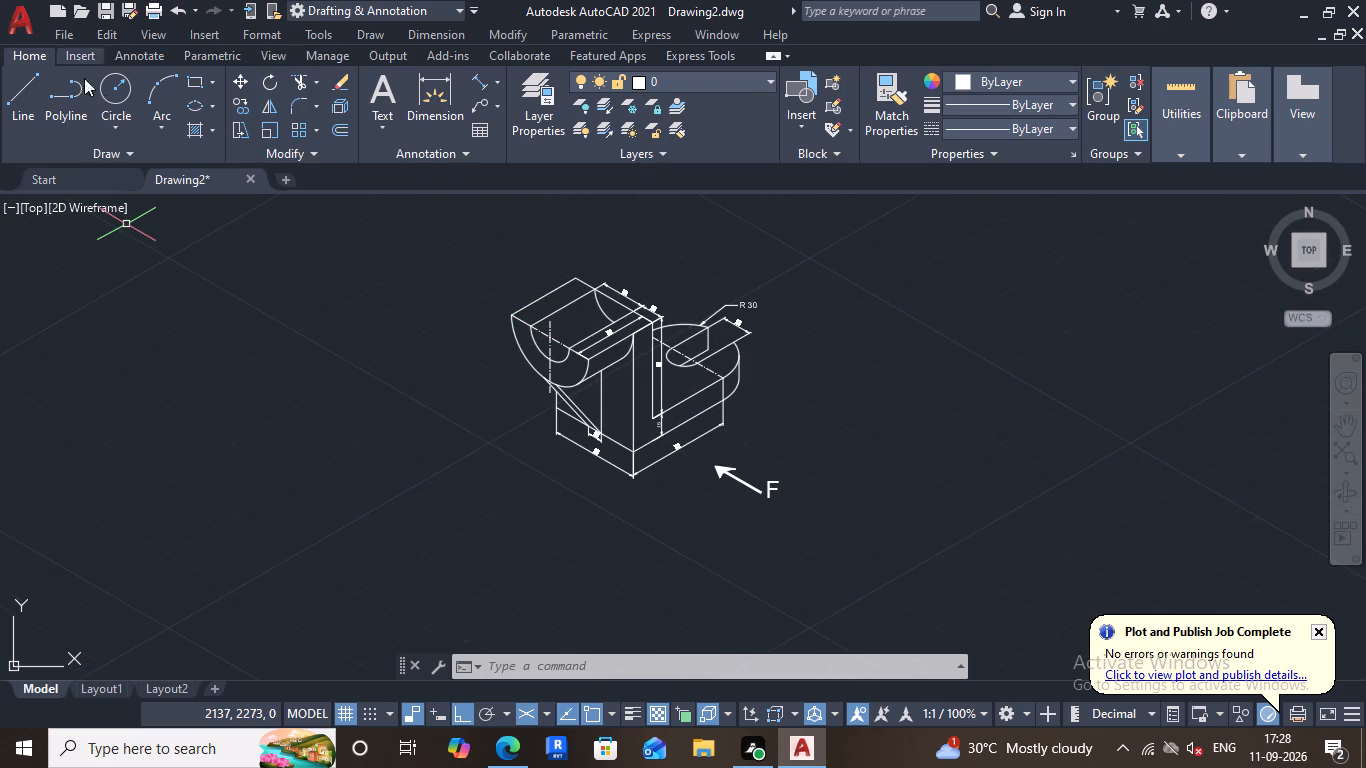
left_click(193, 133)
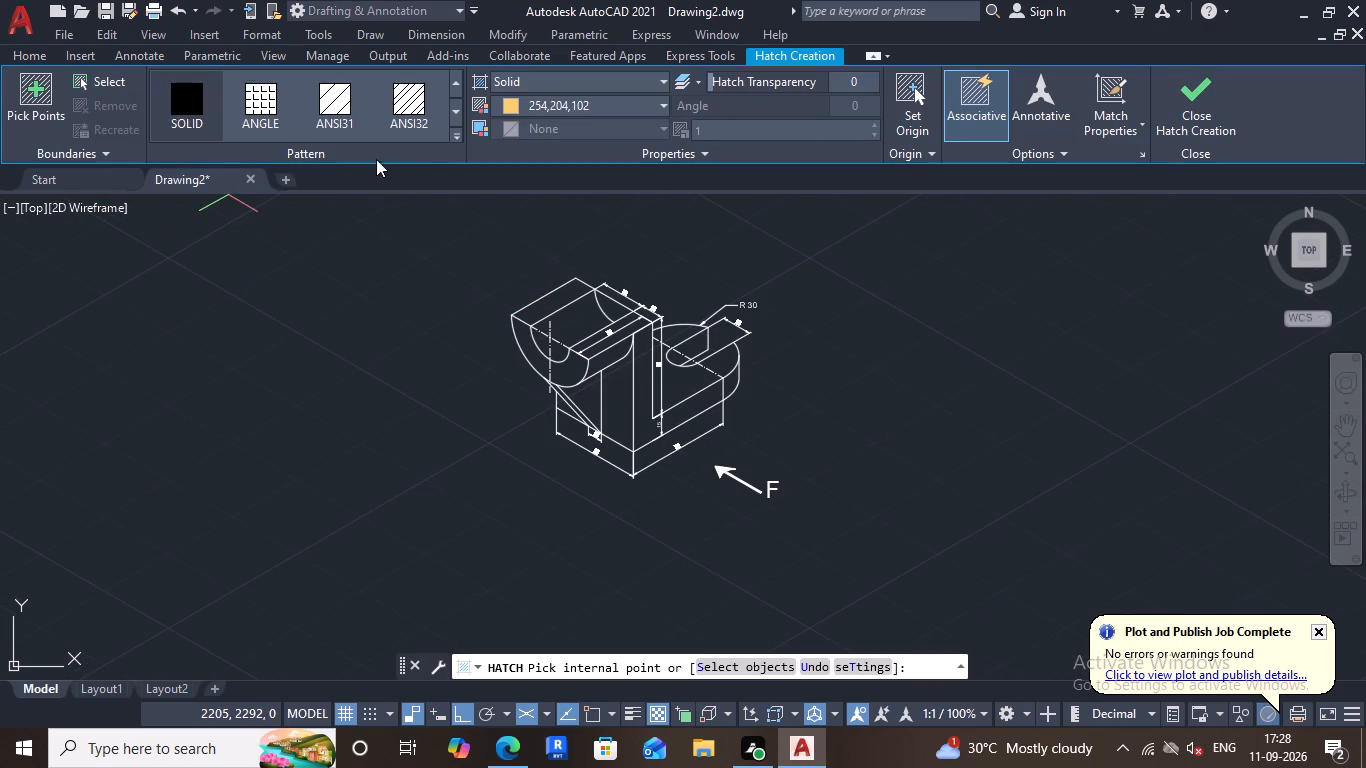
left_click(604, 109)
left_click_drag(540, 267, 549, 265)
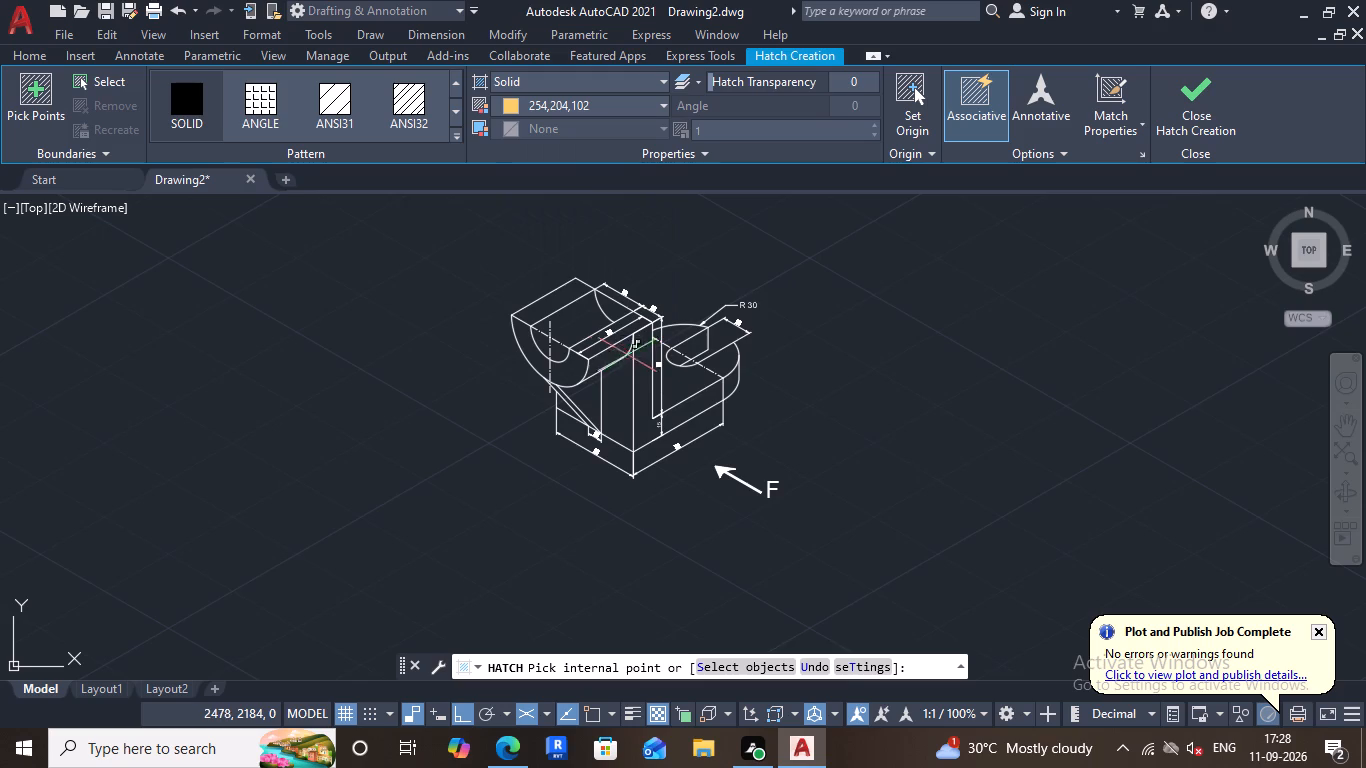
scroll(609, 350, "up", 2)
left_click(610, 358)
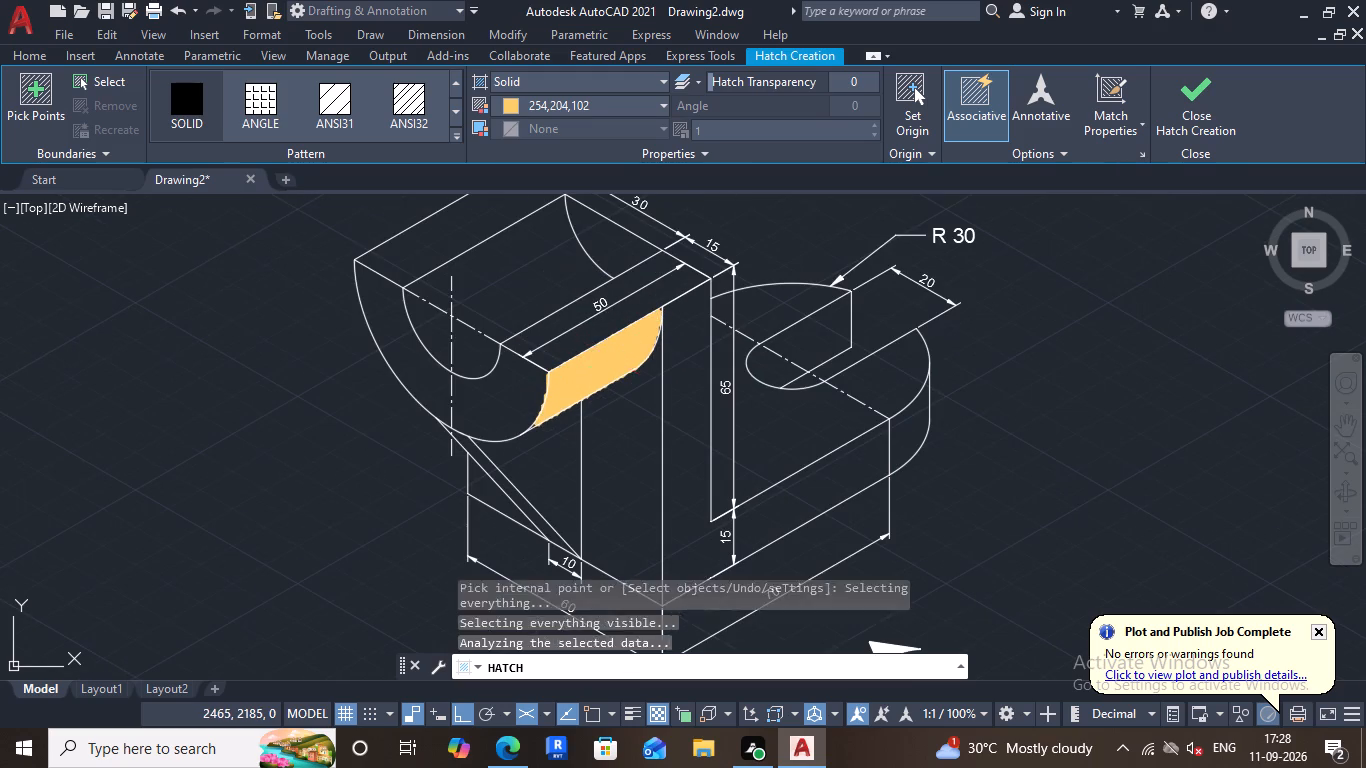
left_click(597, 332)
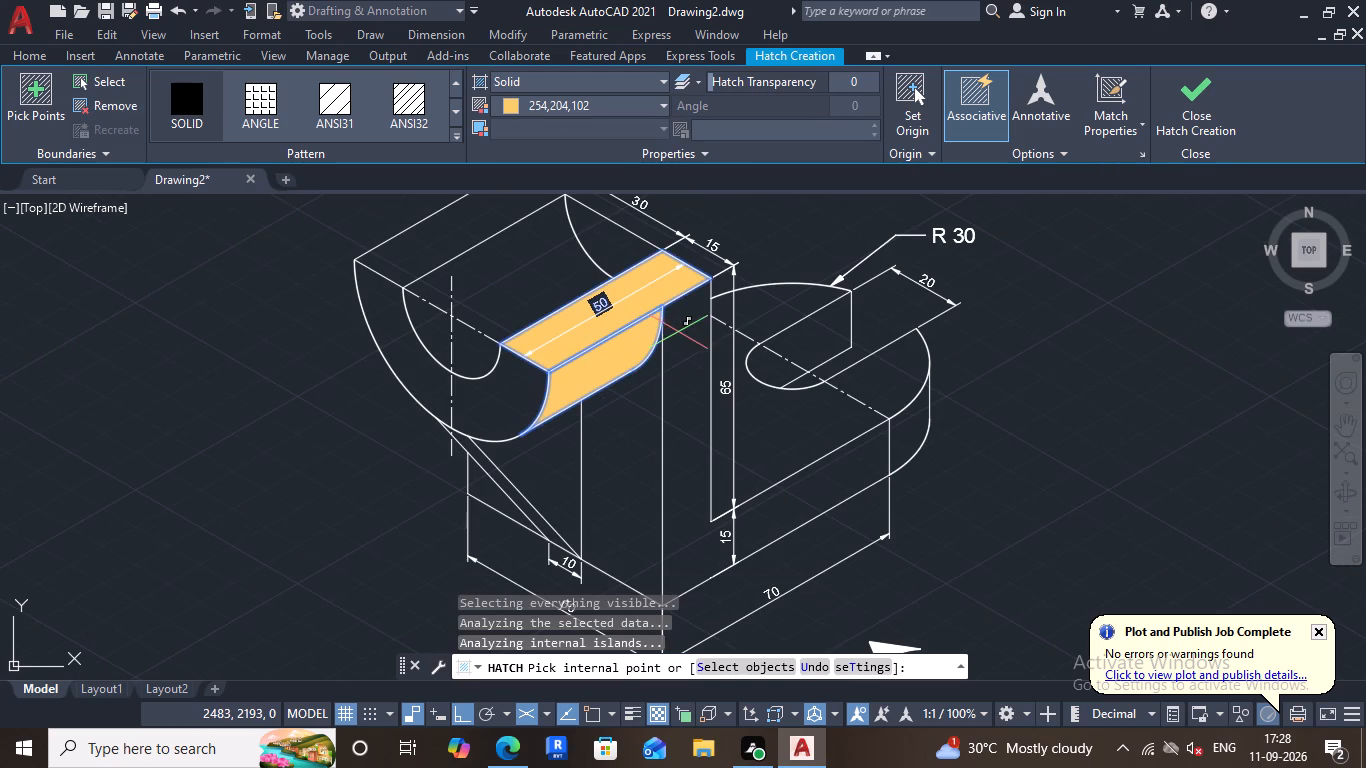
left_click(630, 428)
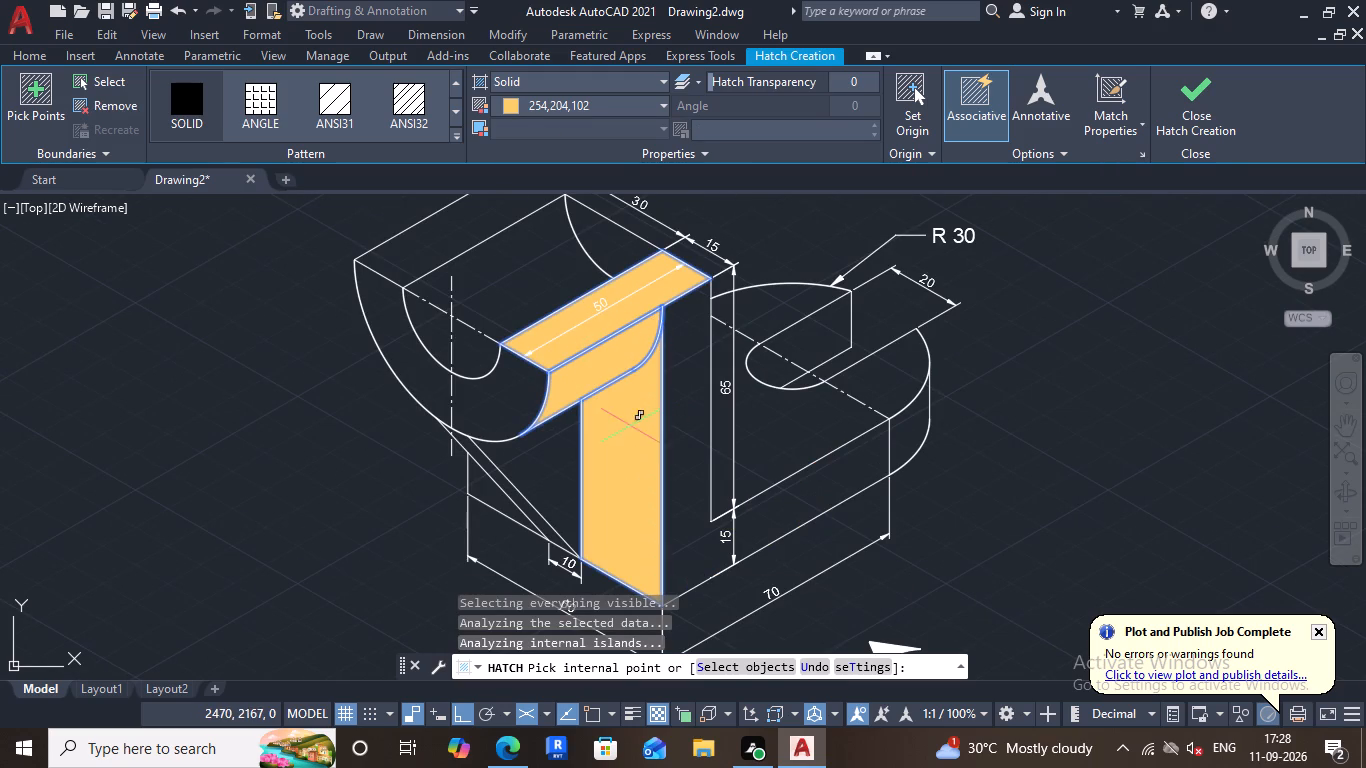
Fill the L-shaped side face and the base's slotted top face, including the areas around the slot, with the solid hatch.
left_click(672, 402)
left_click(769, 437)
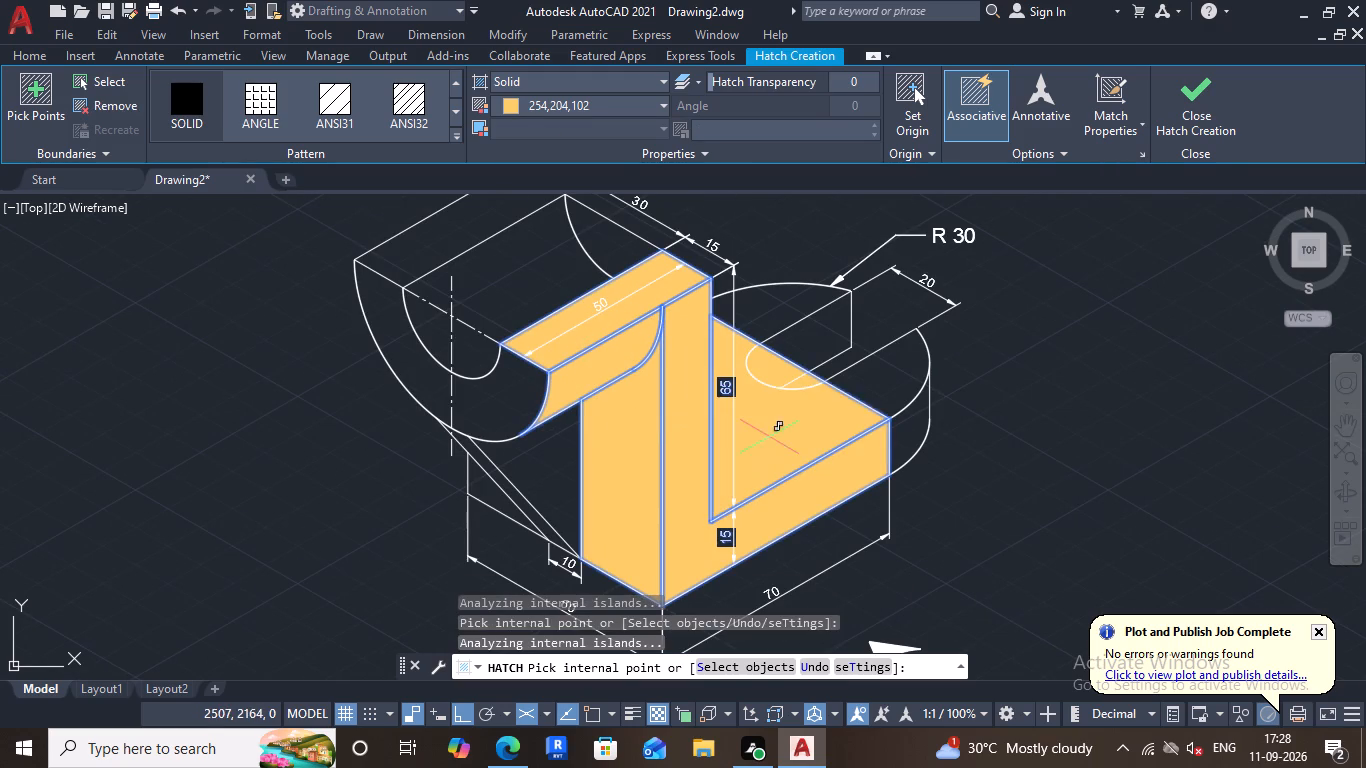
left_click(862, 390)
left_click(766, 319)
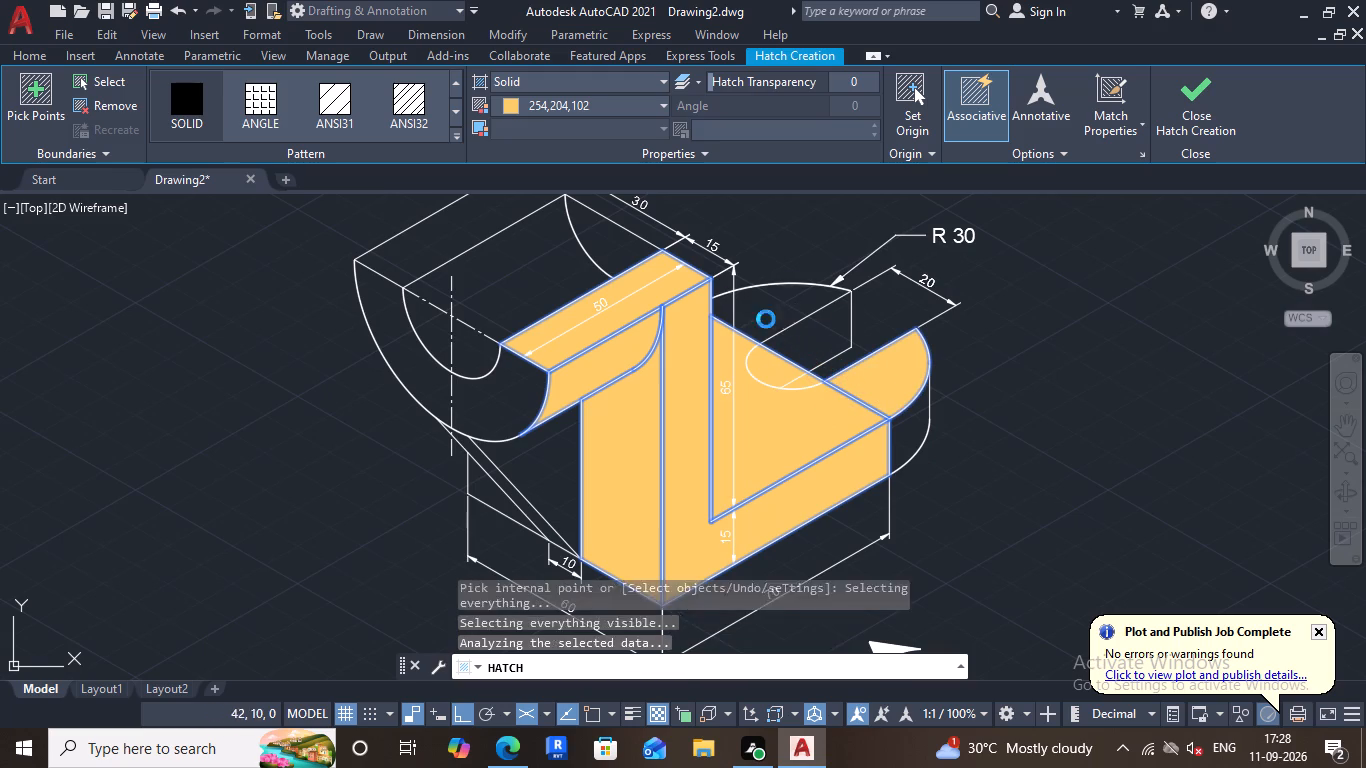
left_click(774, 381)
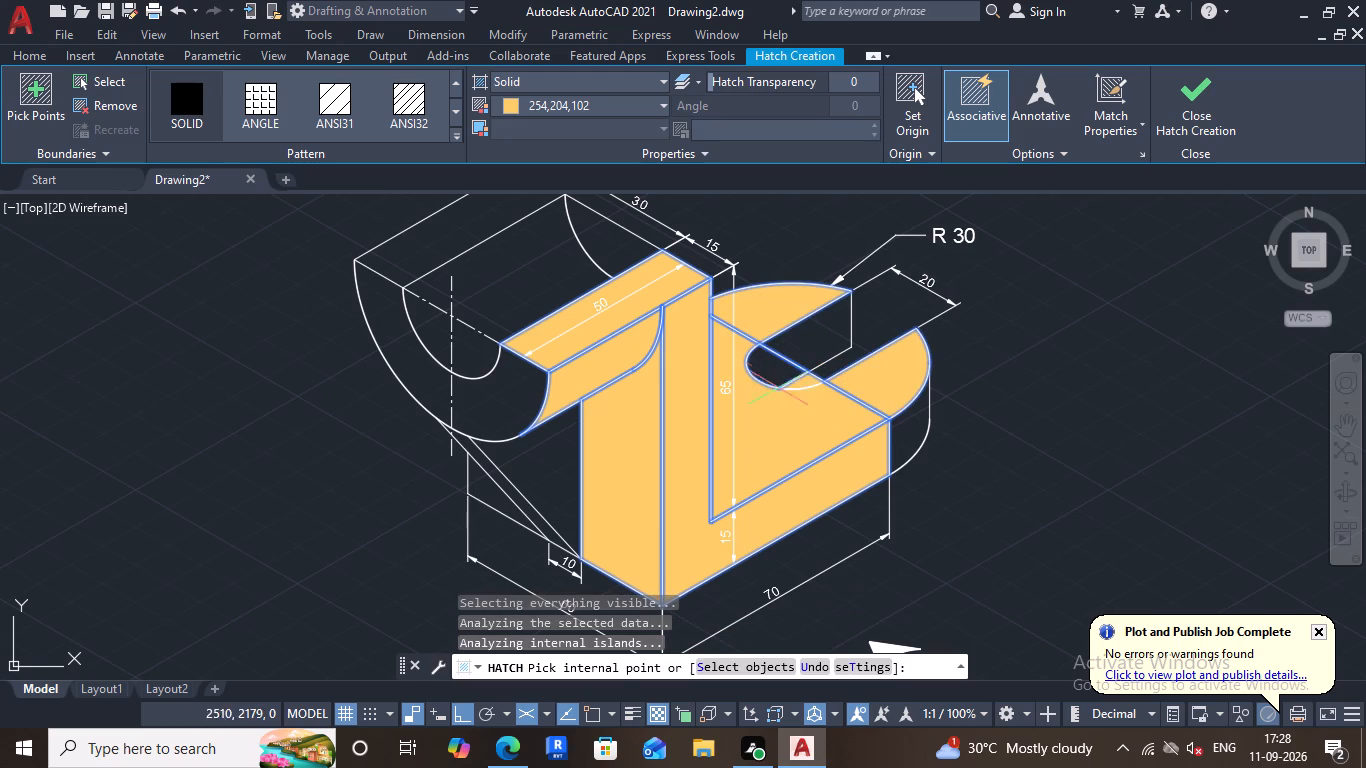
scroll(792, 386, "up", 2)
left_click(805, 382)
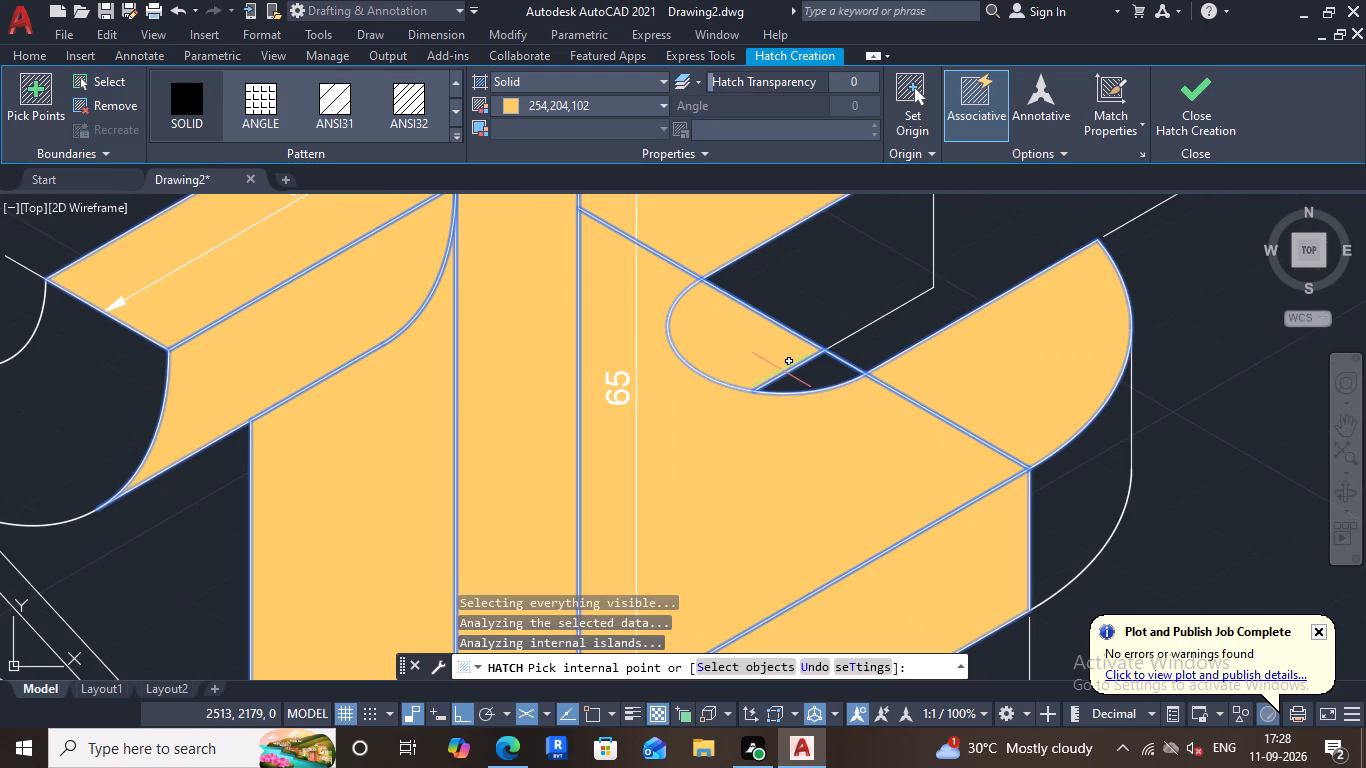
Fill the rounded end's vertical curved face below the base's top face with the solid hatch.
scroll(848, 465, "down", 2)
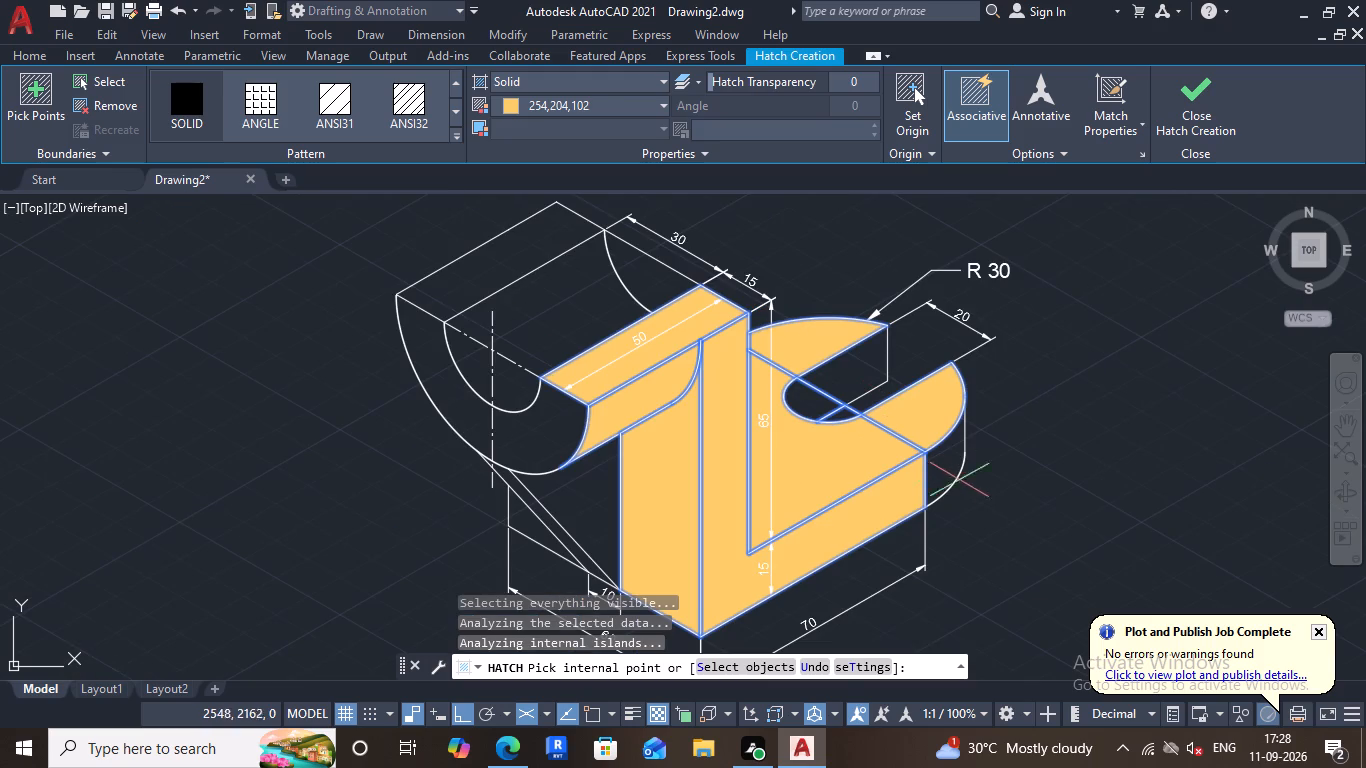
middle_click_drag(965, 489, 923, 479)
middle_click(906, 477)
middle_click(903, 476)
scroll(893, 472, "up", 2)
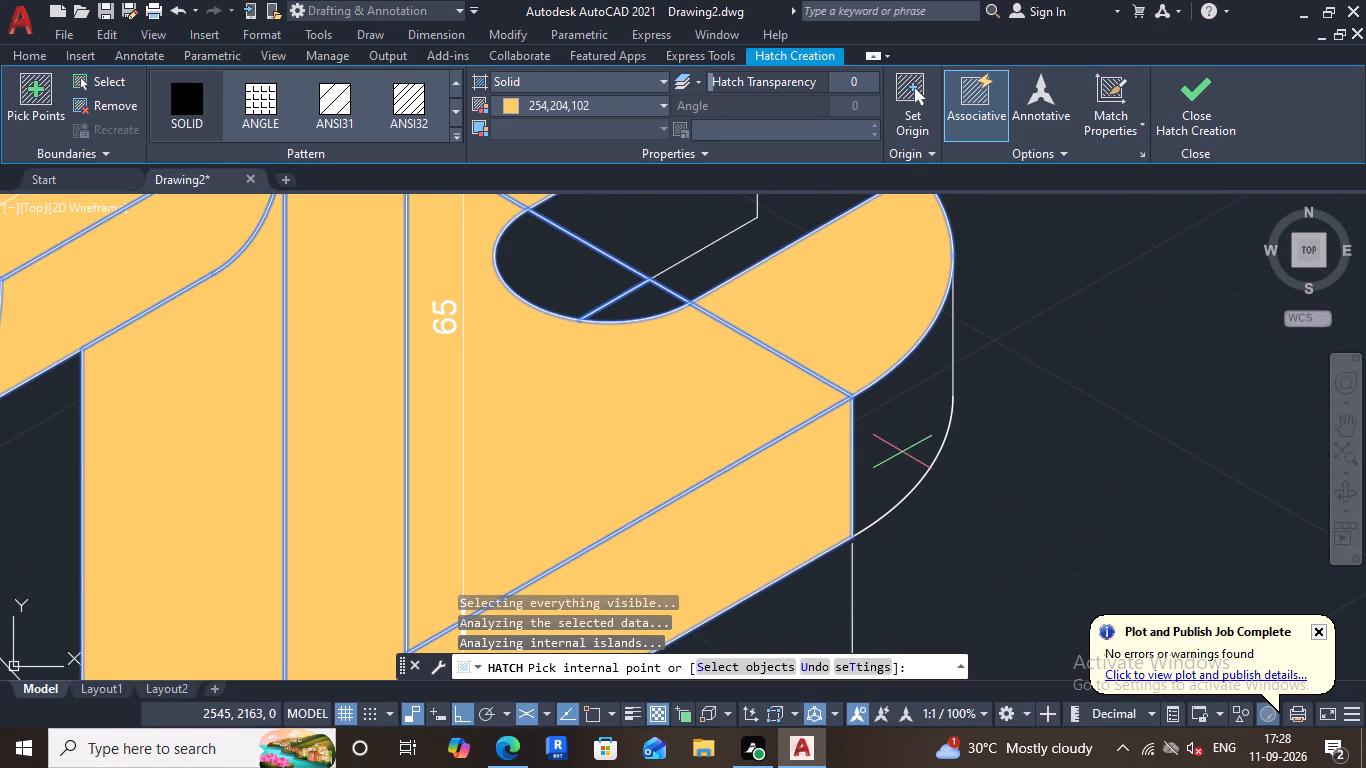
left_click(903, 451)
left_click_drag(901, 430, 902, 419)
left_click(900, 420)
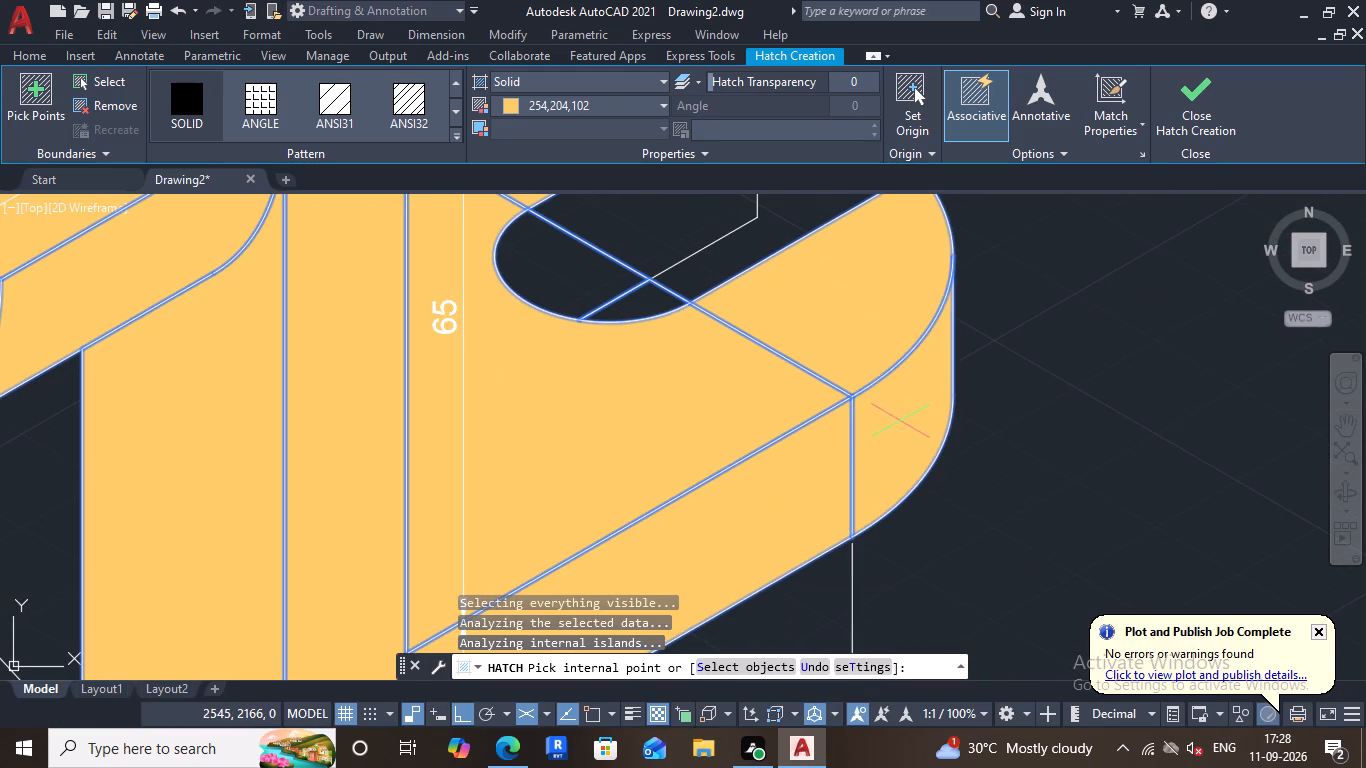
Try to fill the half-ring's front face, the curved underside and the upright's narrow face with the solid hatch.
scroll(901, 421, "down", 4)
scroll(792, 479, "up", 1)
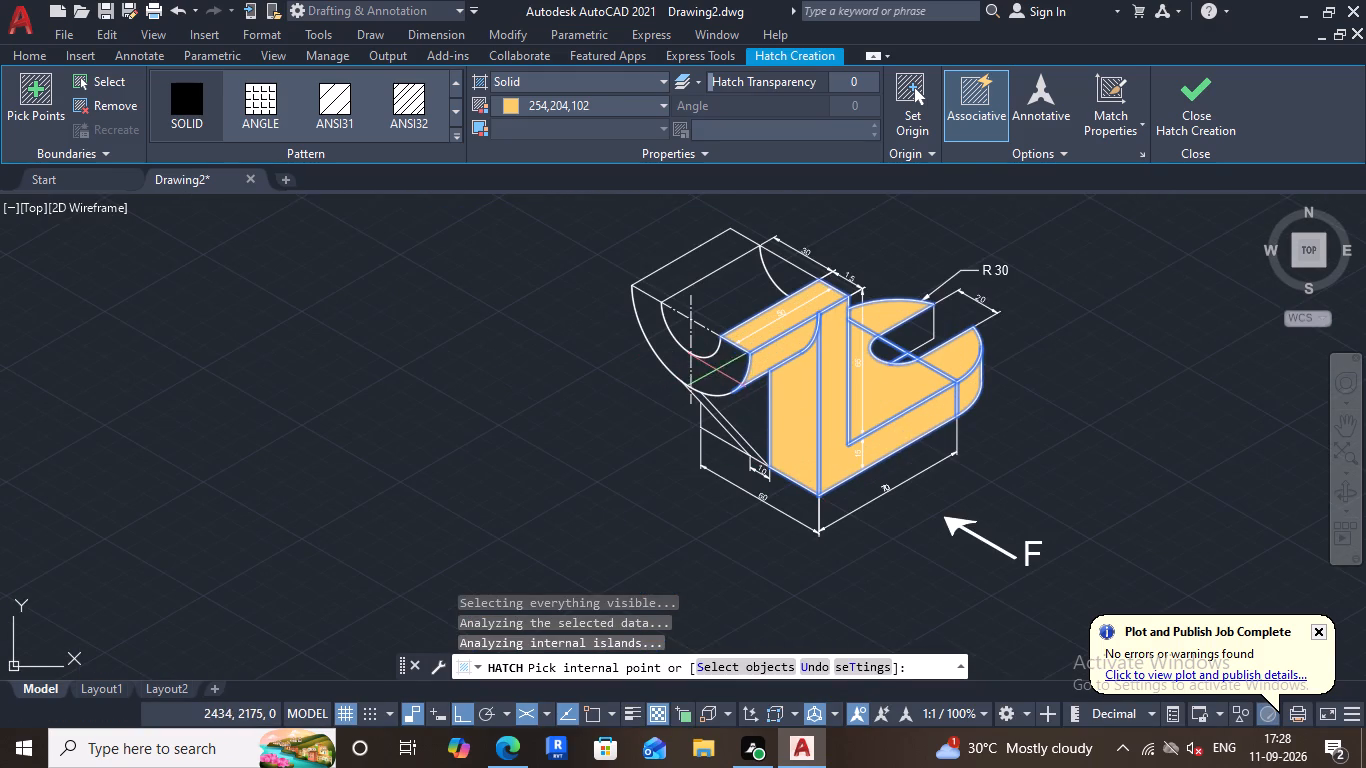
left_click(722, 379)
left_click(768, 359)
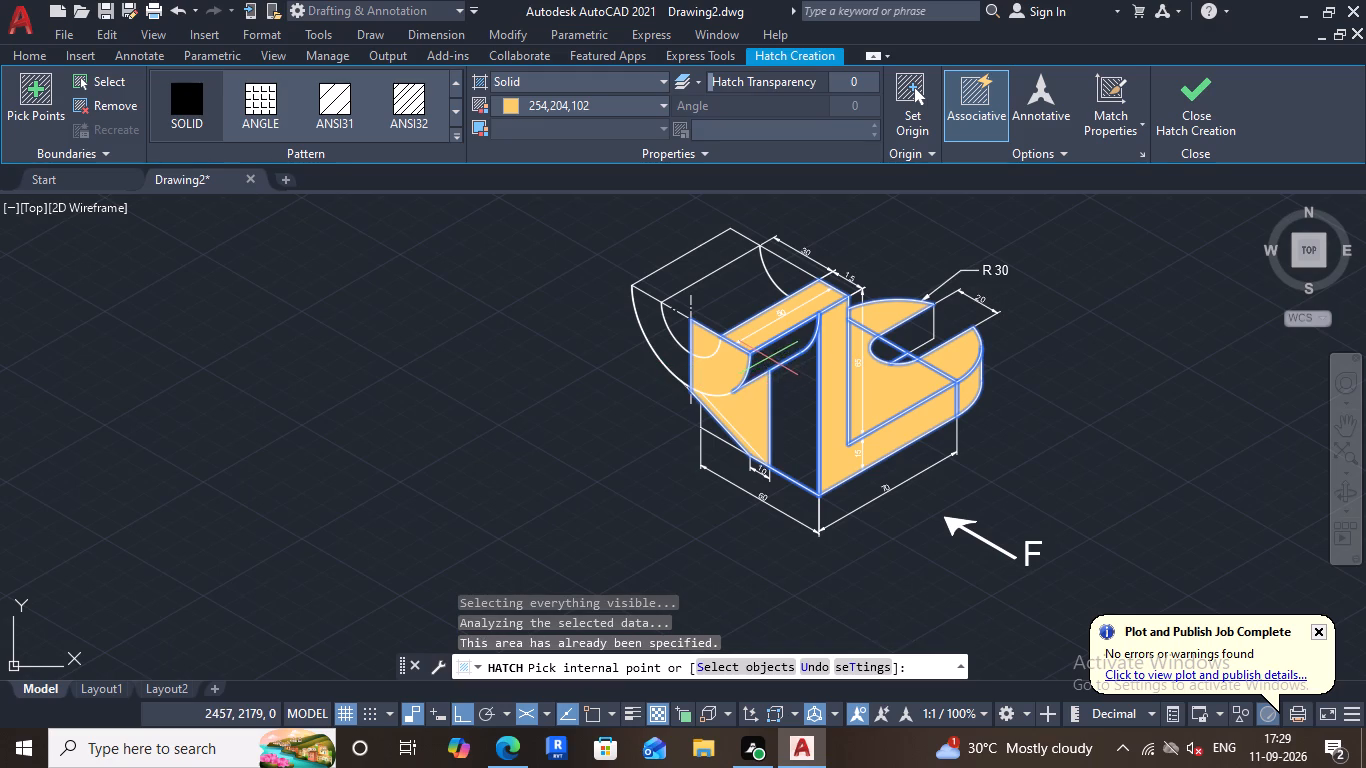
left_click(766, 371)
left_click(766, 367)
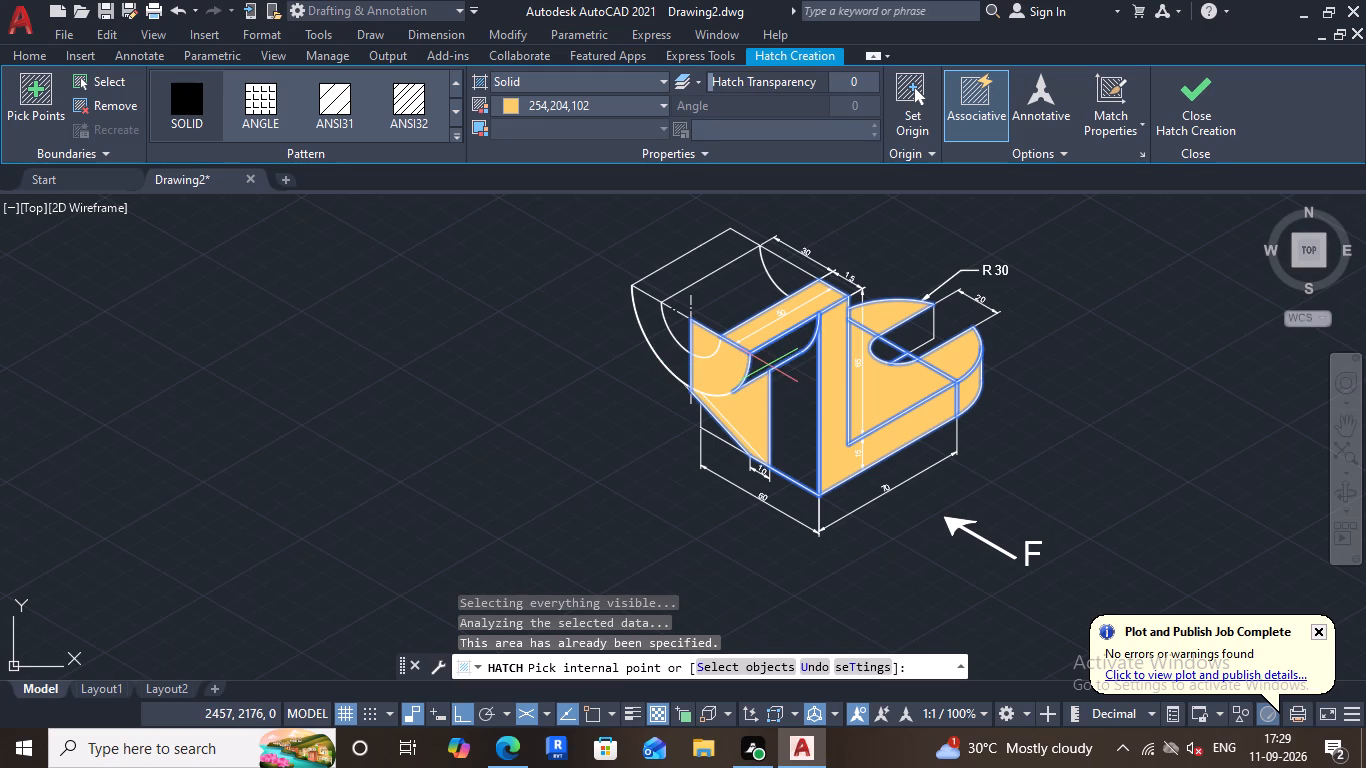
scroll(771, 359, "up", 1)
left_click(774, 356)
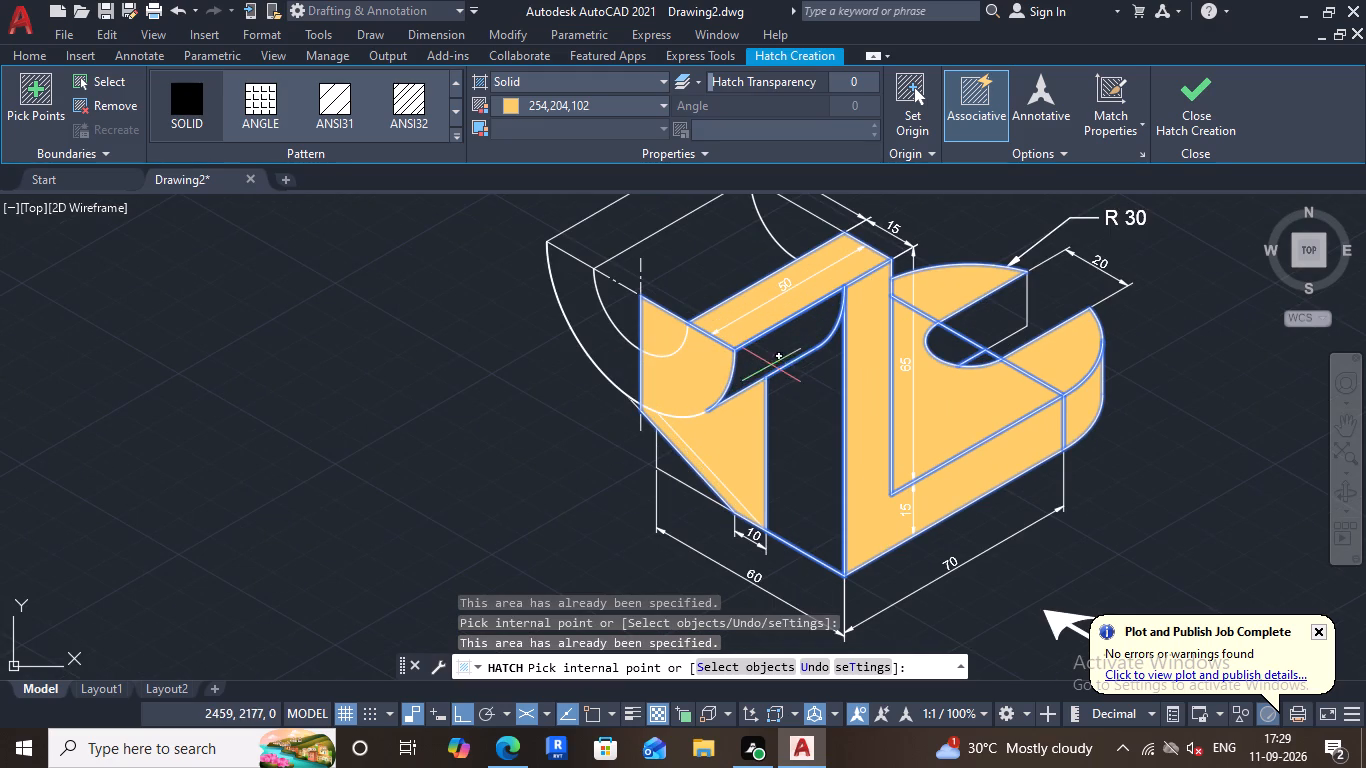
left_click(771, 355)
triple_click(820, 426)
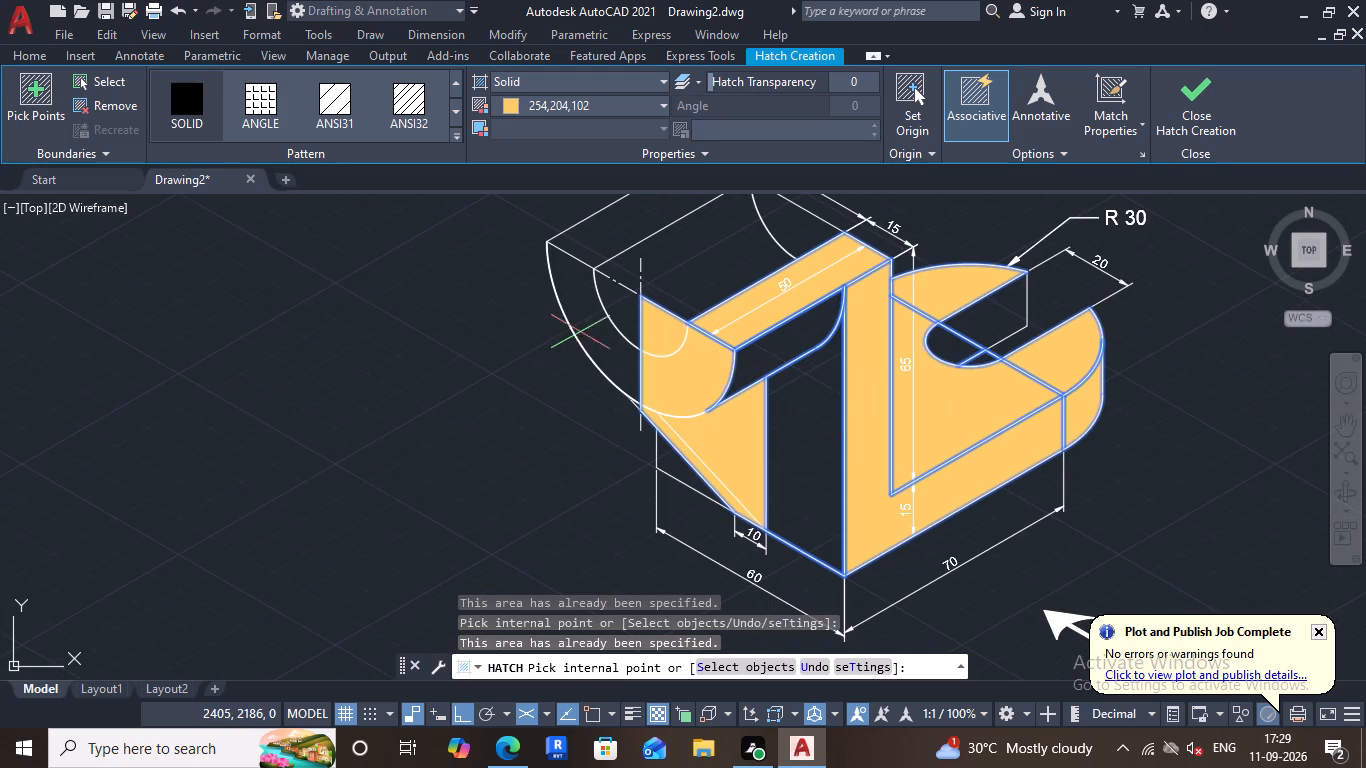
Fill the half-ring's outer front section, its far top strip, the curved underside and the triangular face beneath the rib.
left_click(581, 332)
left_click(593, 250)
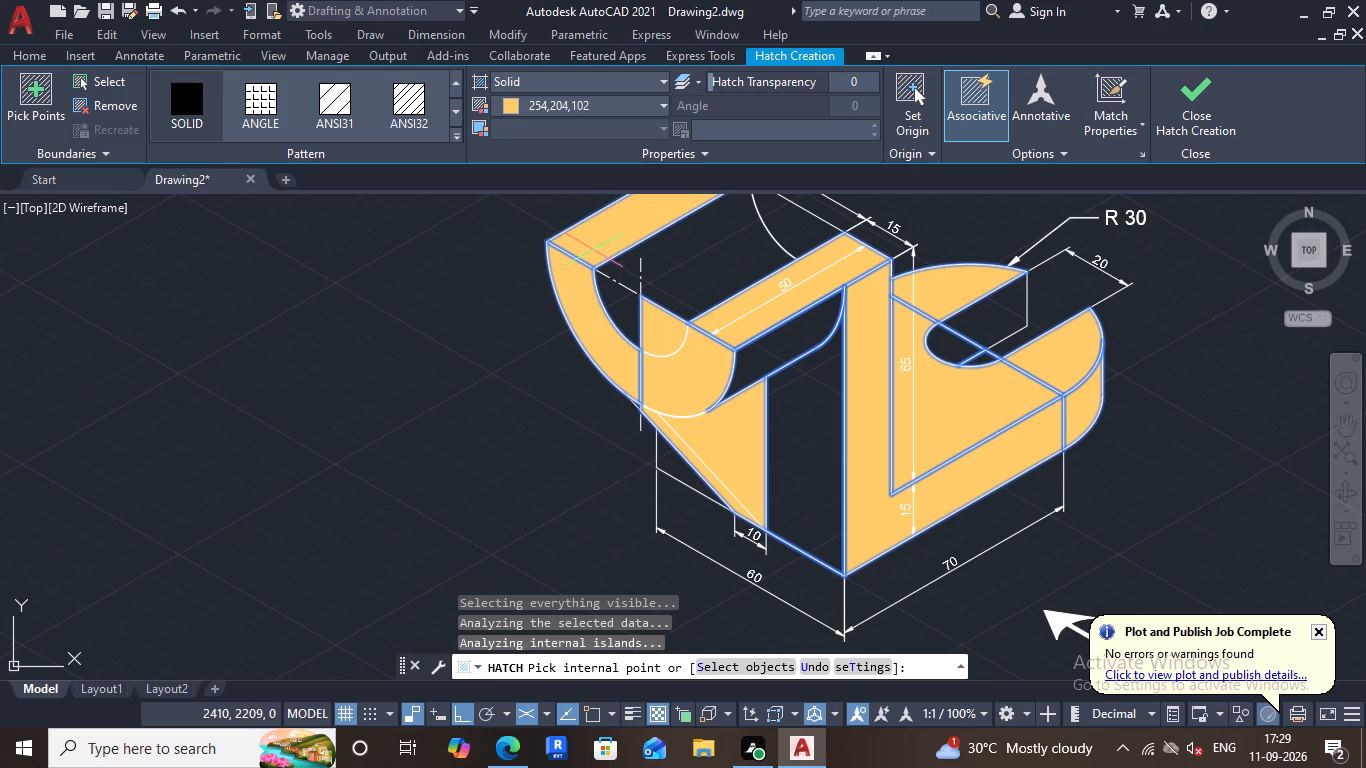
left_click(669, 333)
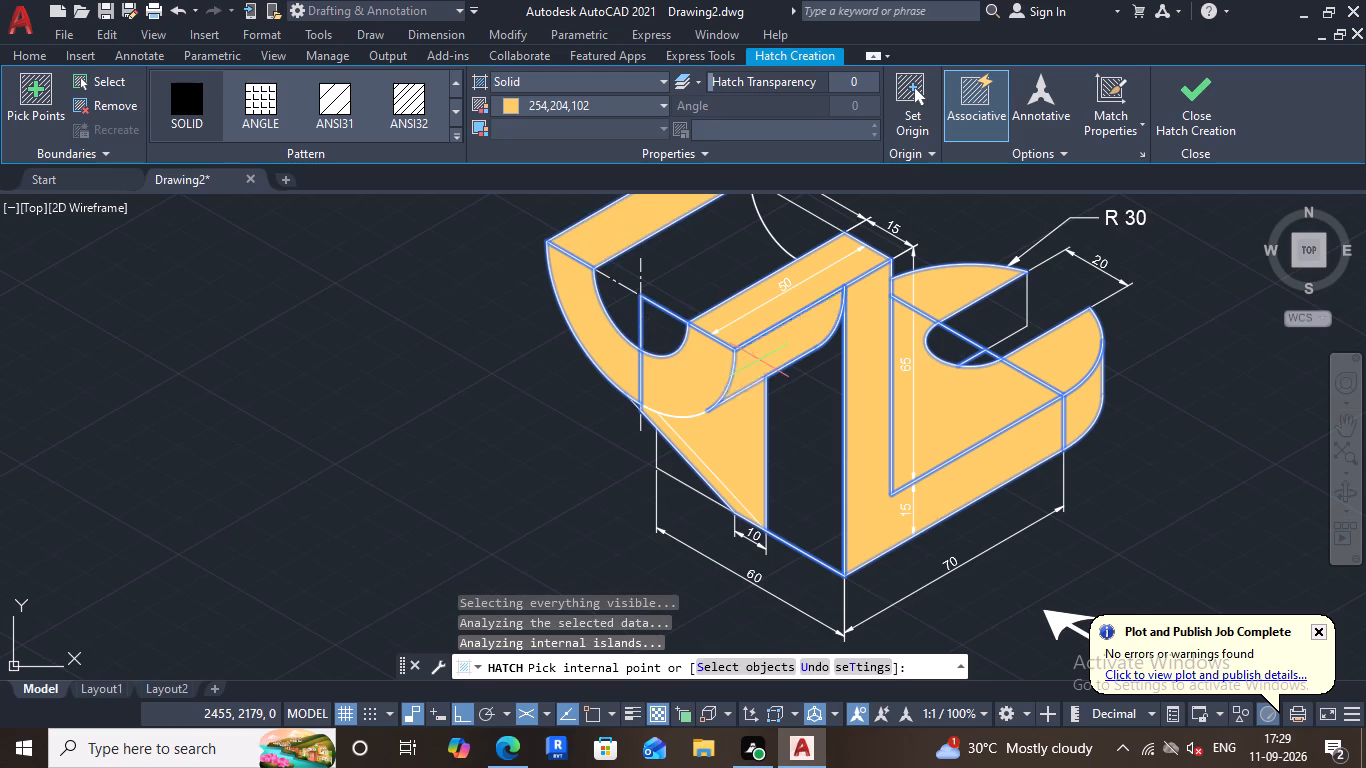
left_click(759, 360)
left_click(766, 357)
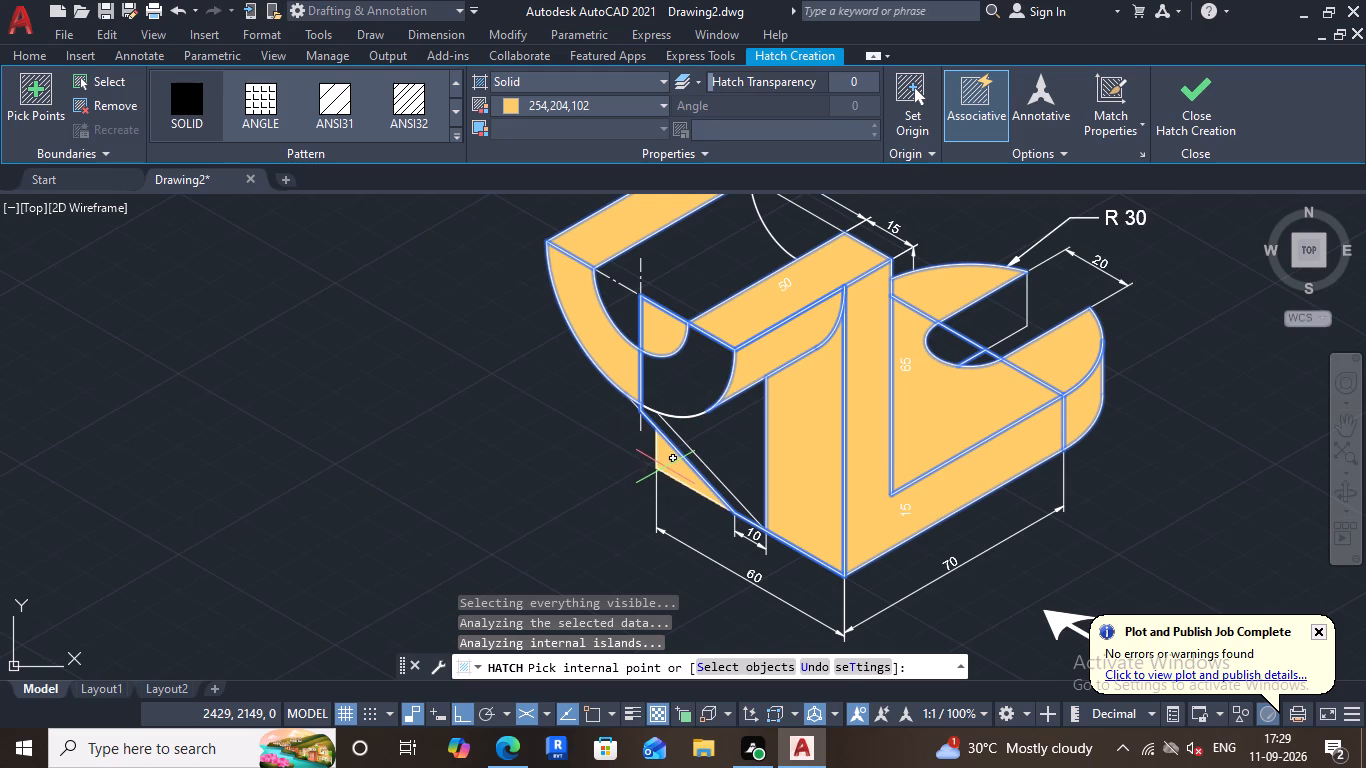
left_click(665, 467)
Try to fill the remaining section of the half-ring's front face beside the vertical centre line, and end the hatch.
scroll(682, 461, "down", 3)
scroll(683, 405, "up", 2)
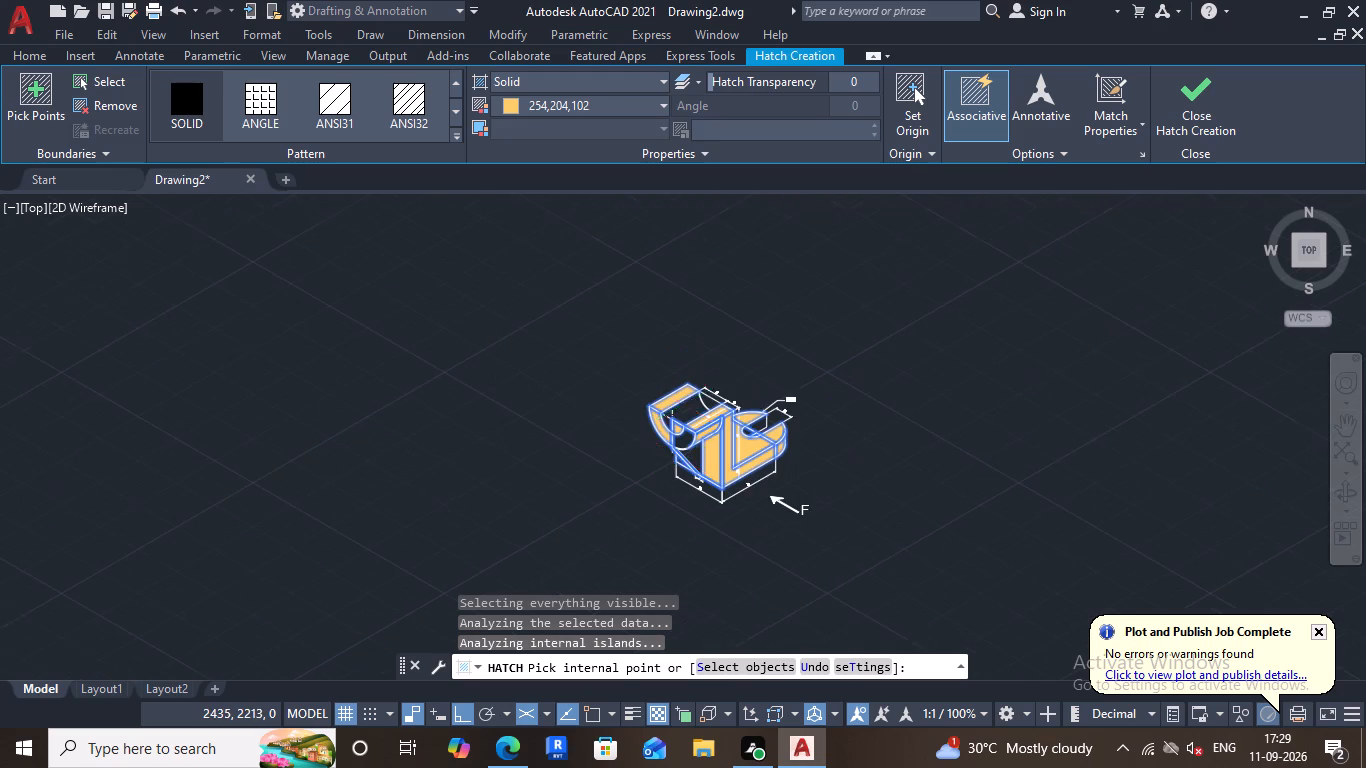
scroll(683, 405, "up", 1)
left_click(655, 494)
left_click(648, 499)
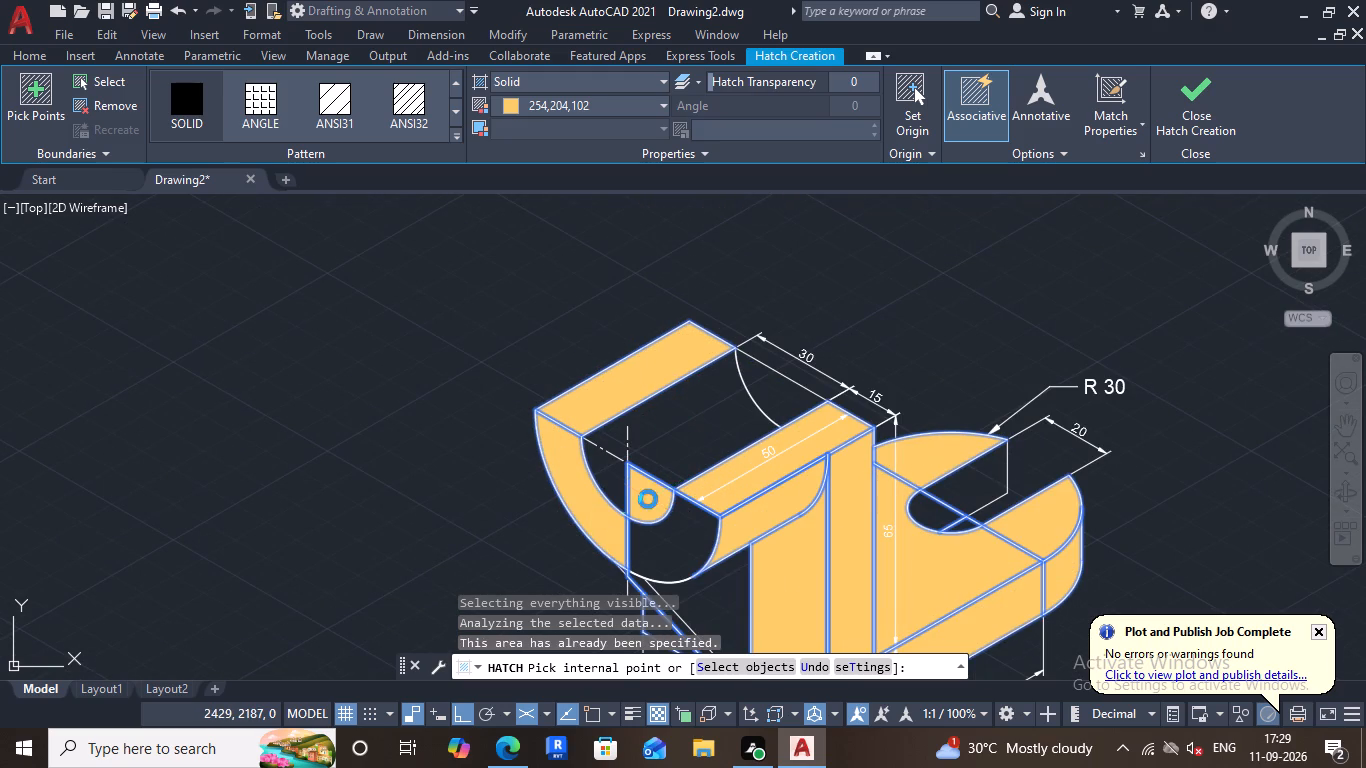
left_click(678, 532)
double_click(680, 539)
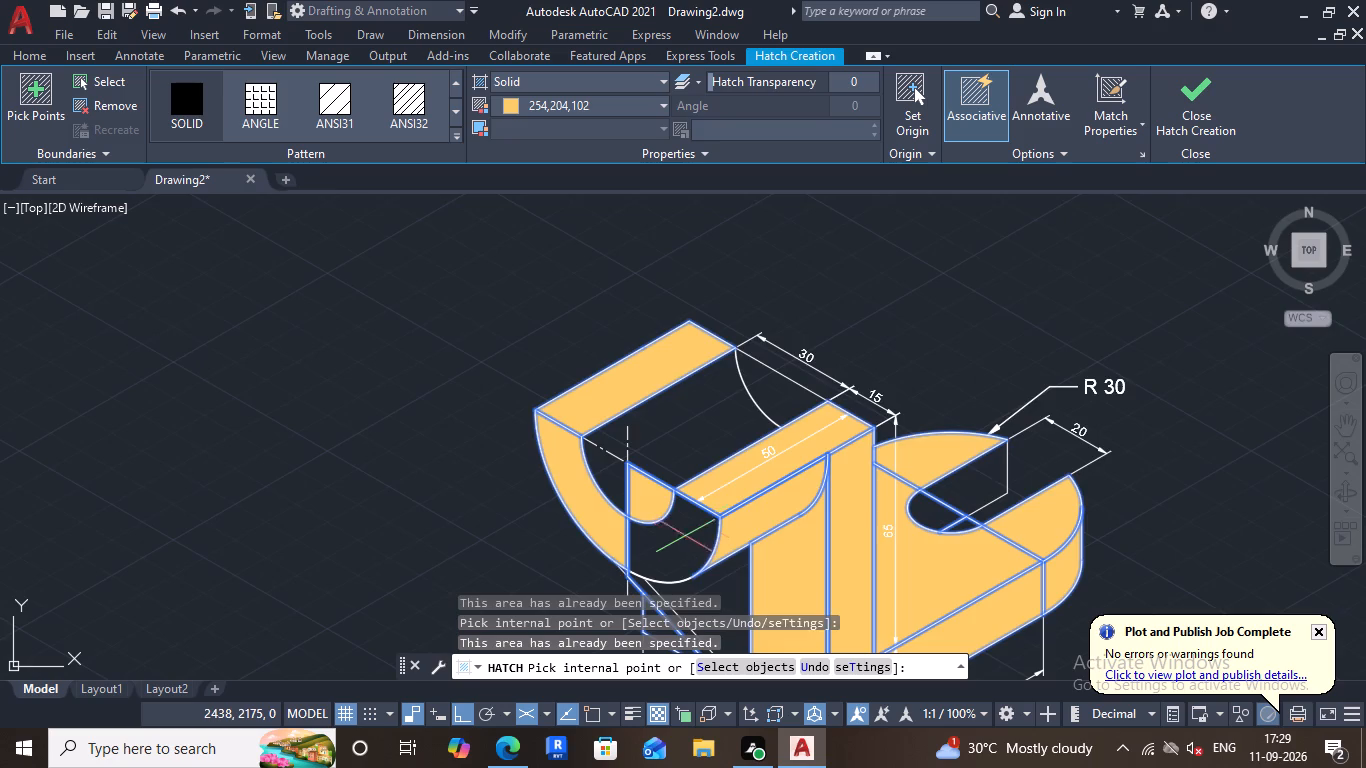
scroll(709, 510, "down", 4)
scroll(742, 528, "up", 3)
key("Escape")
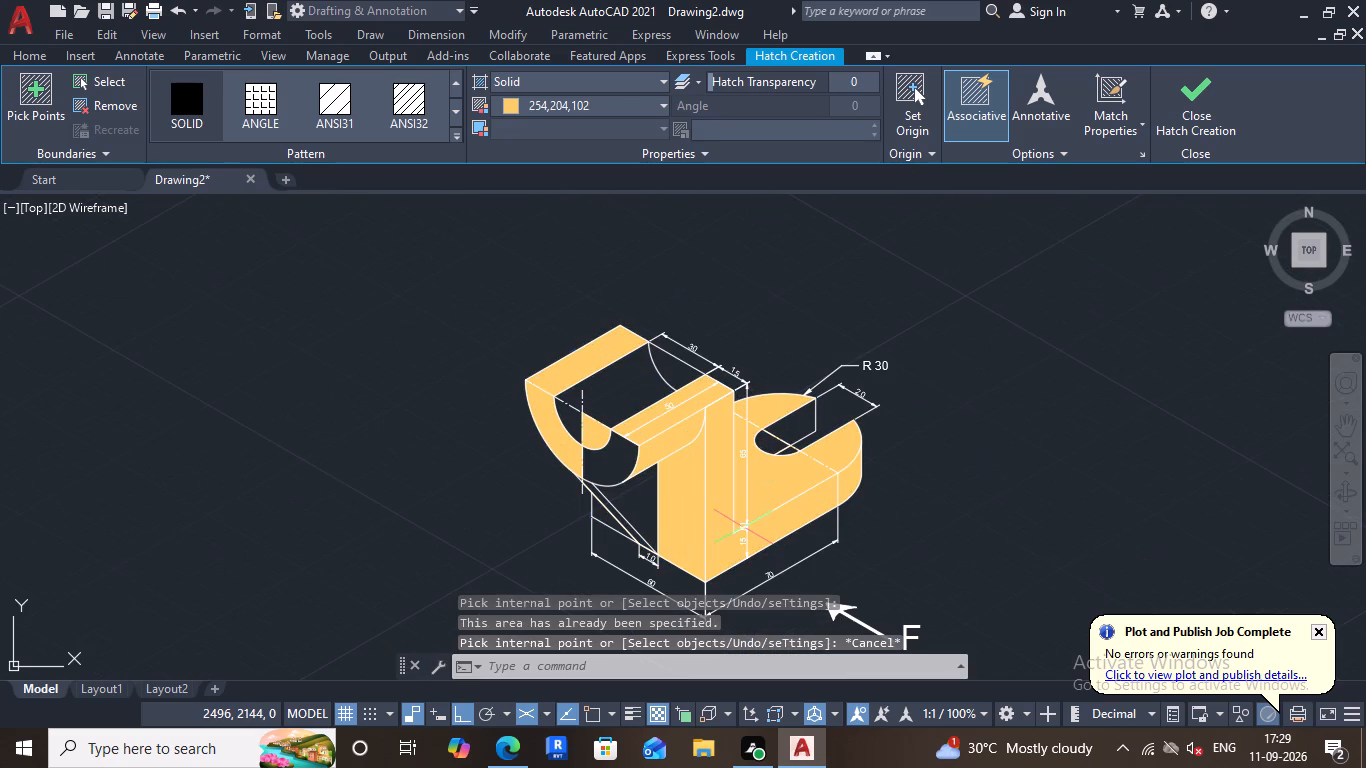
Fill the half-ring's remaining front section and the triangular face beneath the rib with a new solid 254,204,102 hatch.
scroll(599, 463, "up", 2)
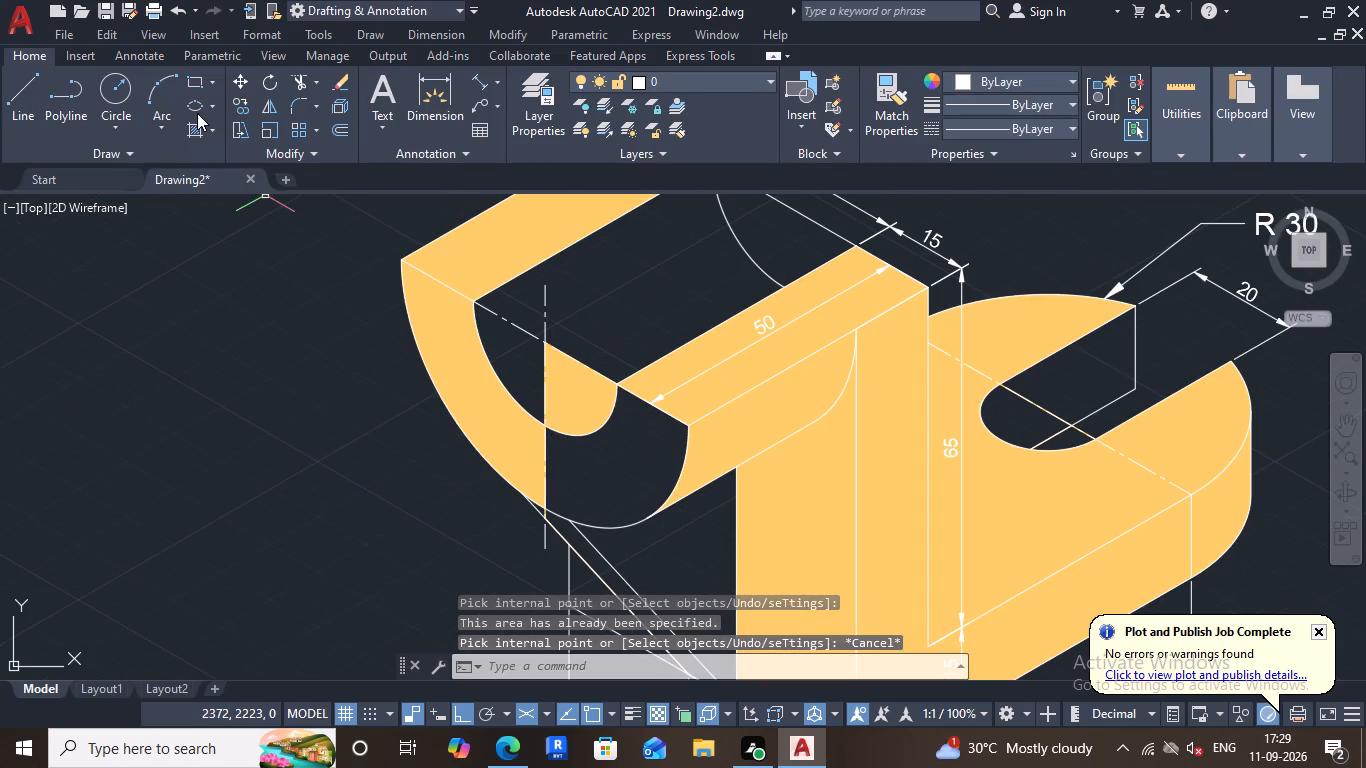
left_click(211, 129)
left_click(244, 163)
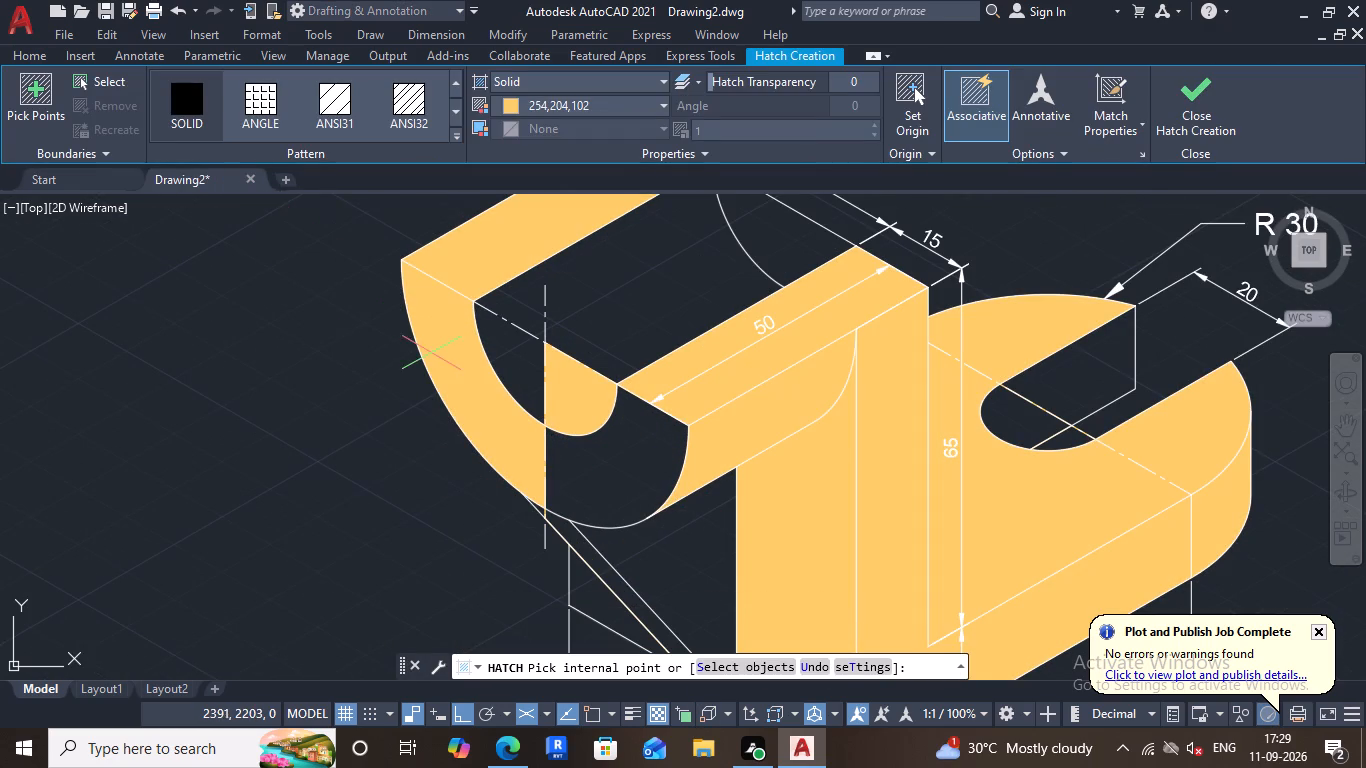
scroll(414, 287, "down", 2)
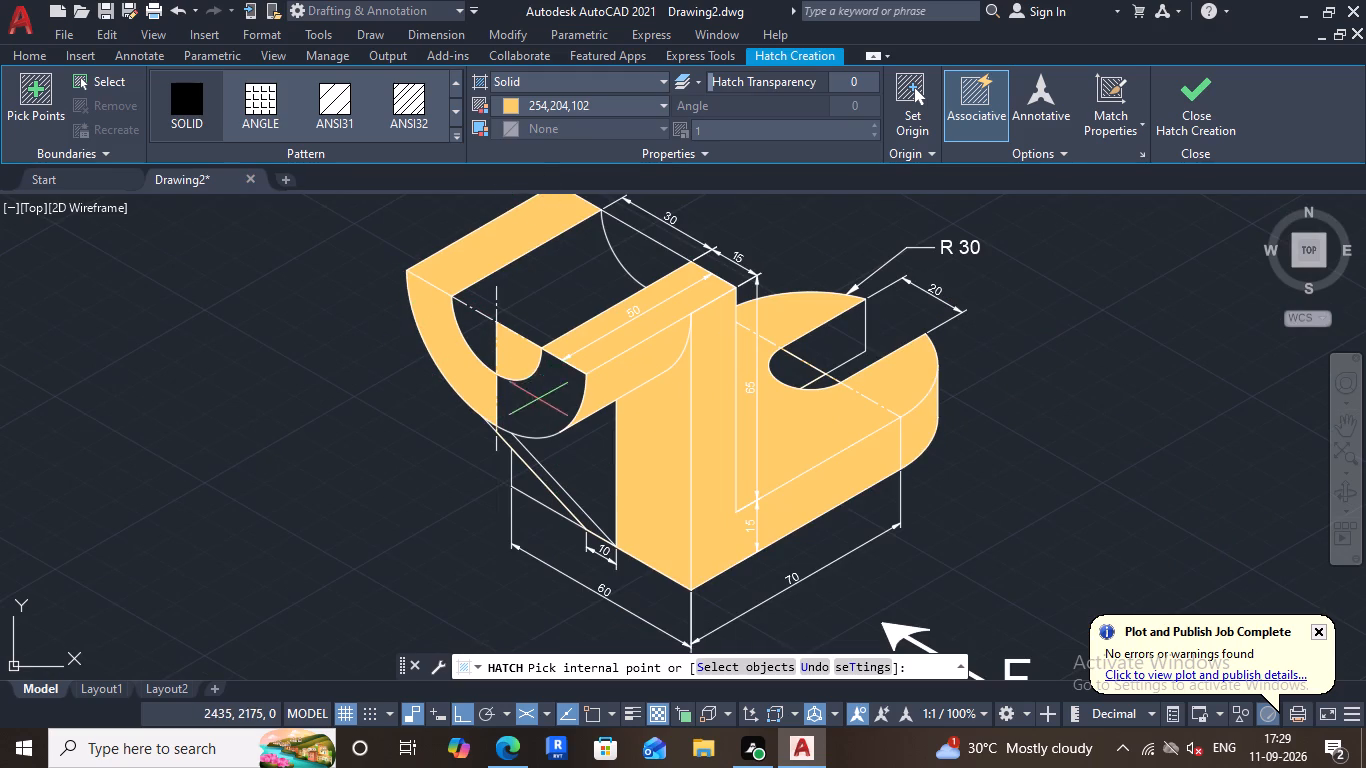
left_click(538, 399)
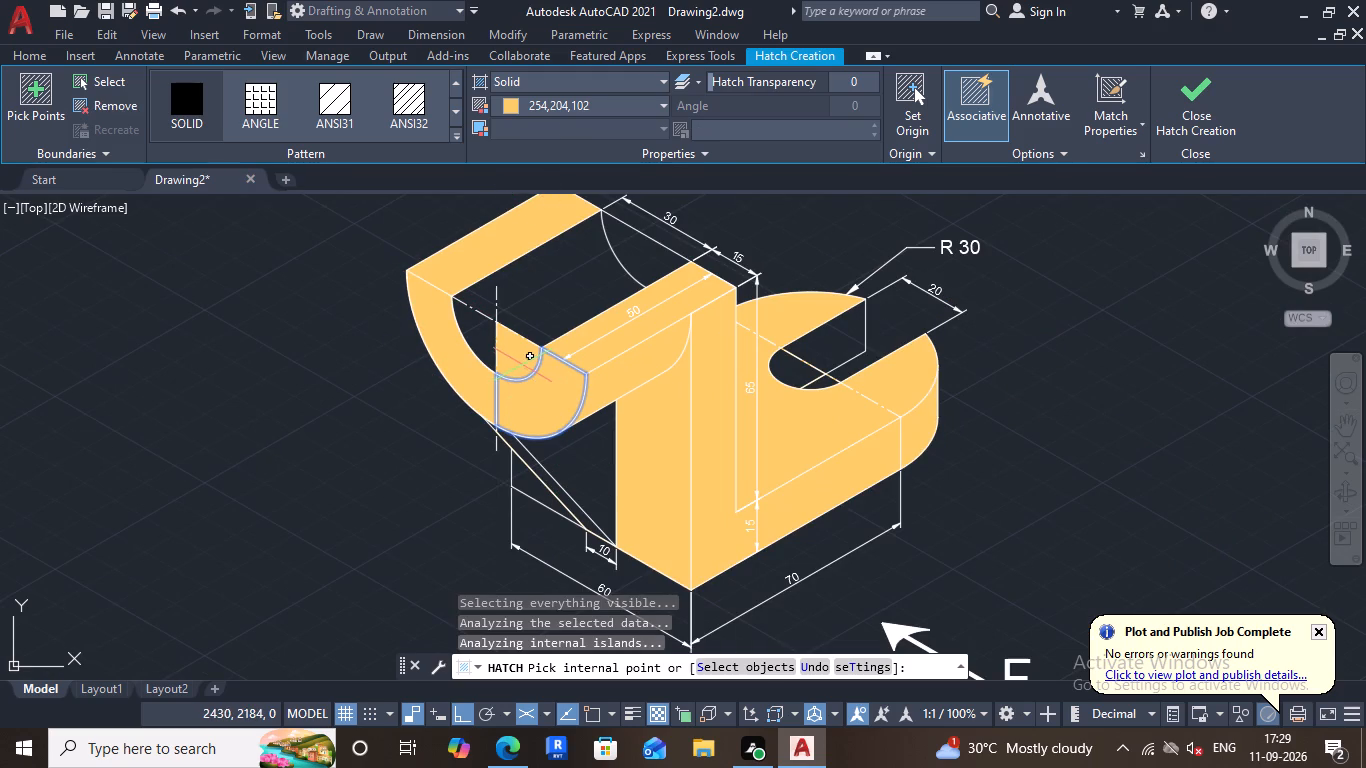
left_click(519, 486)
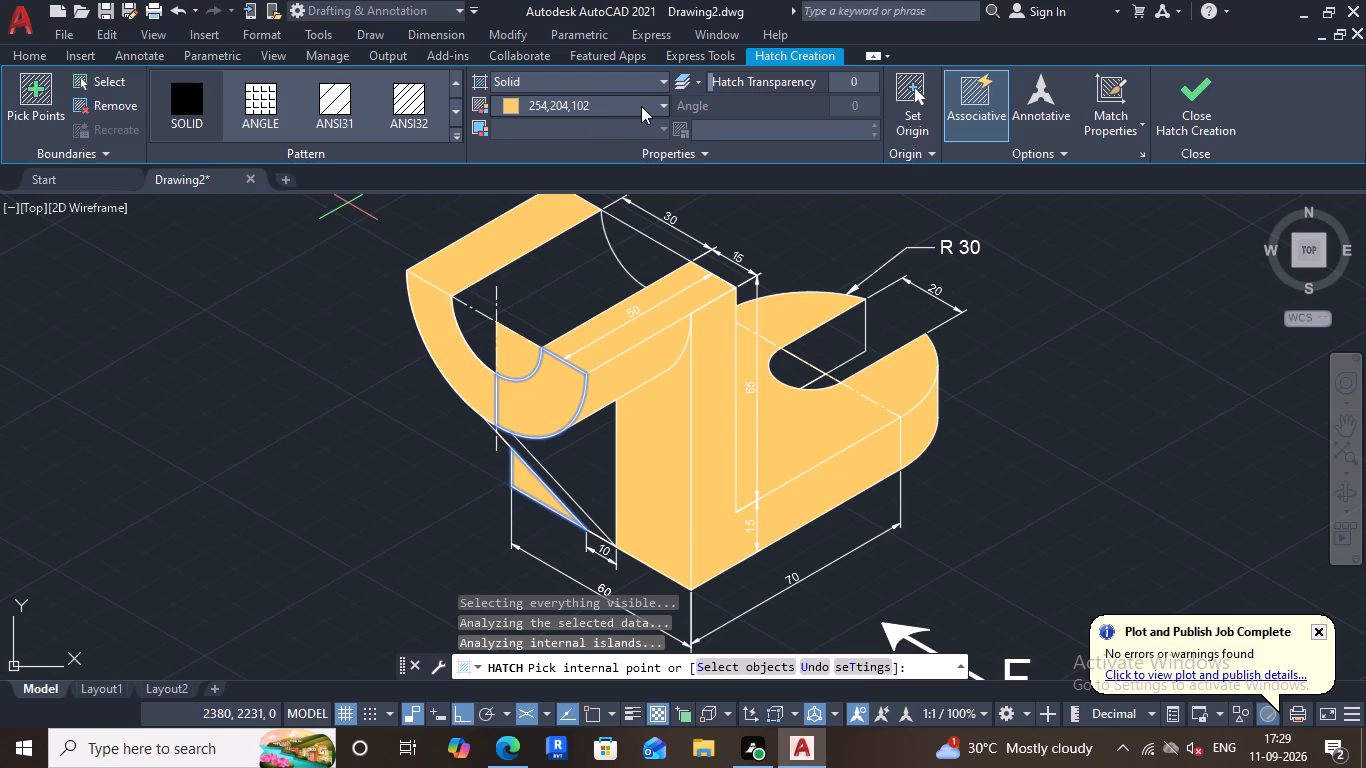
left_click(1206, 95)
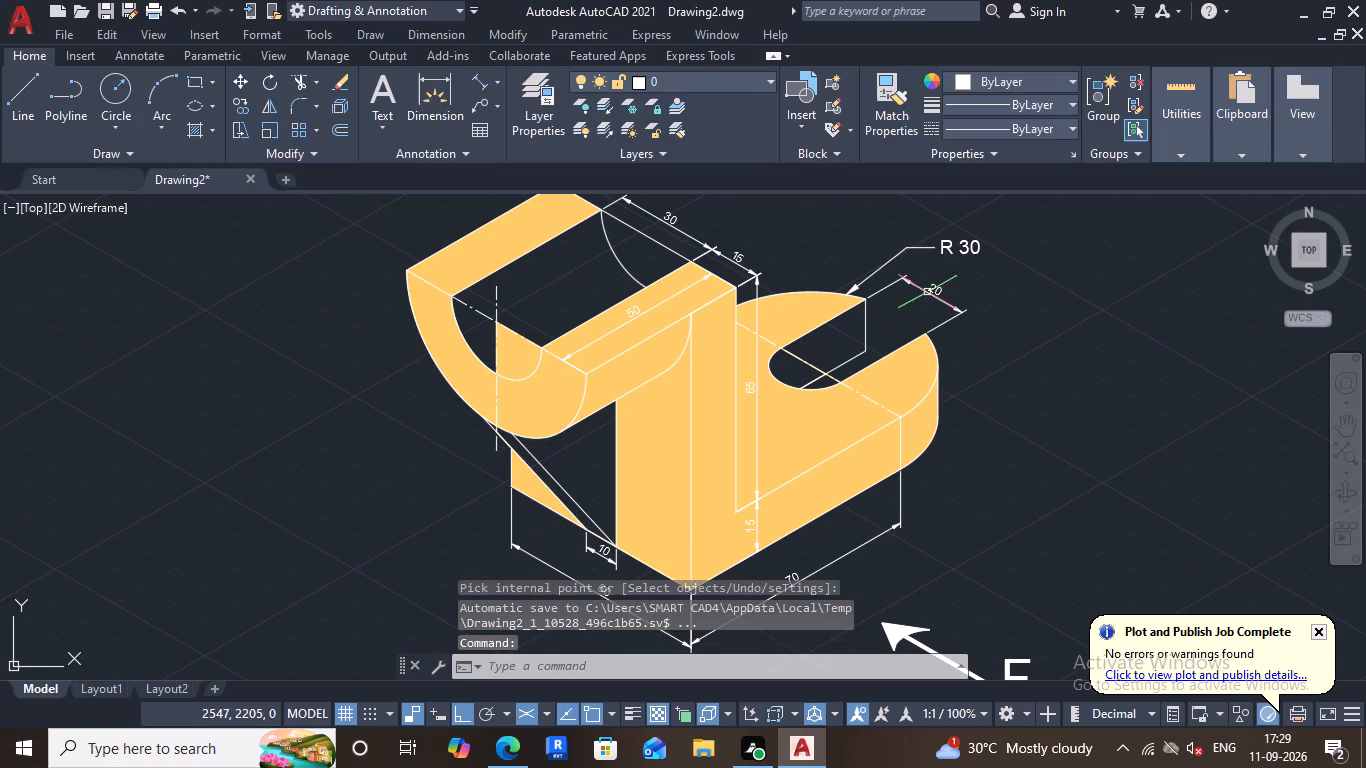
Fill the half-ring's inner curved surface and both sections of its front opening with a solid 254,234,185 hatch.
left_click(207, 136)
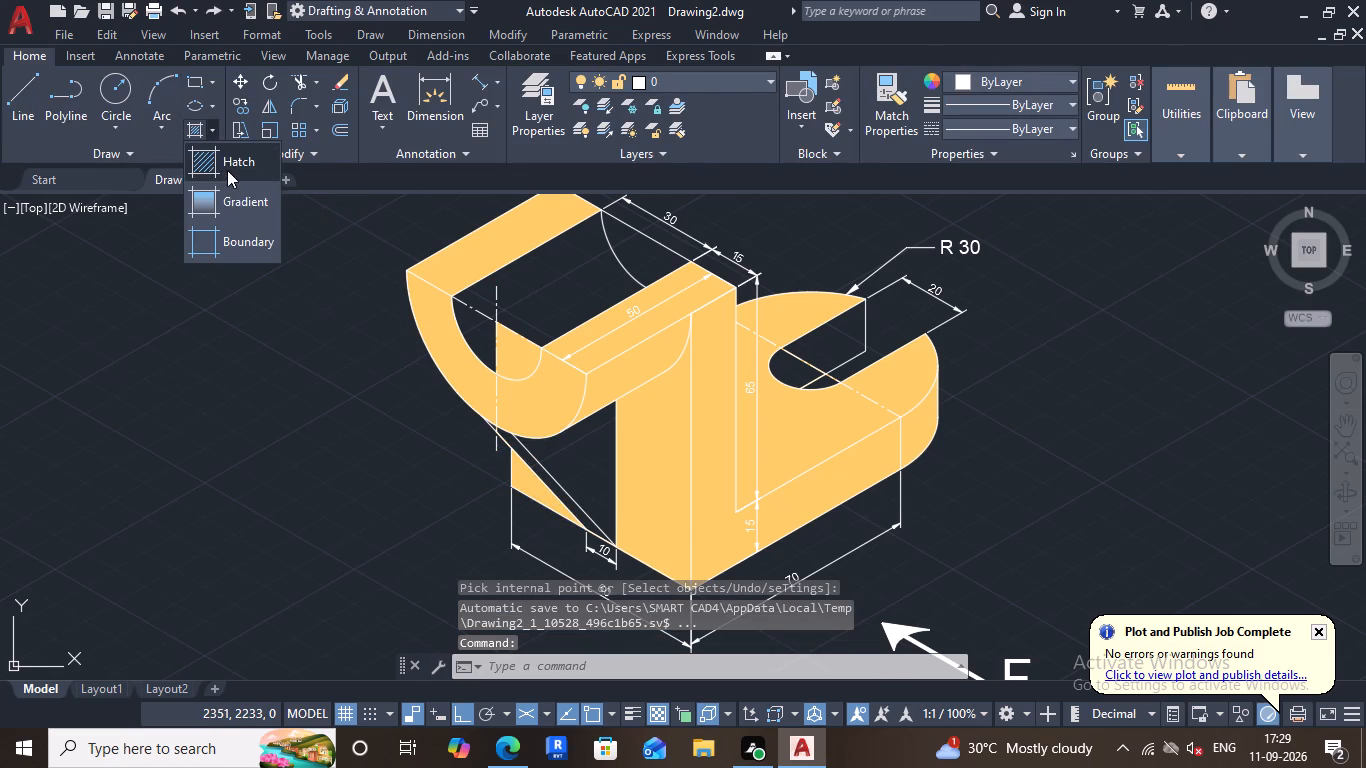
left_click(226, 169)
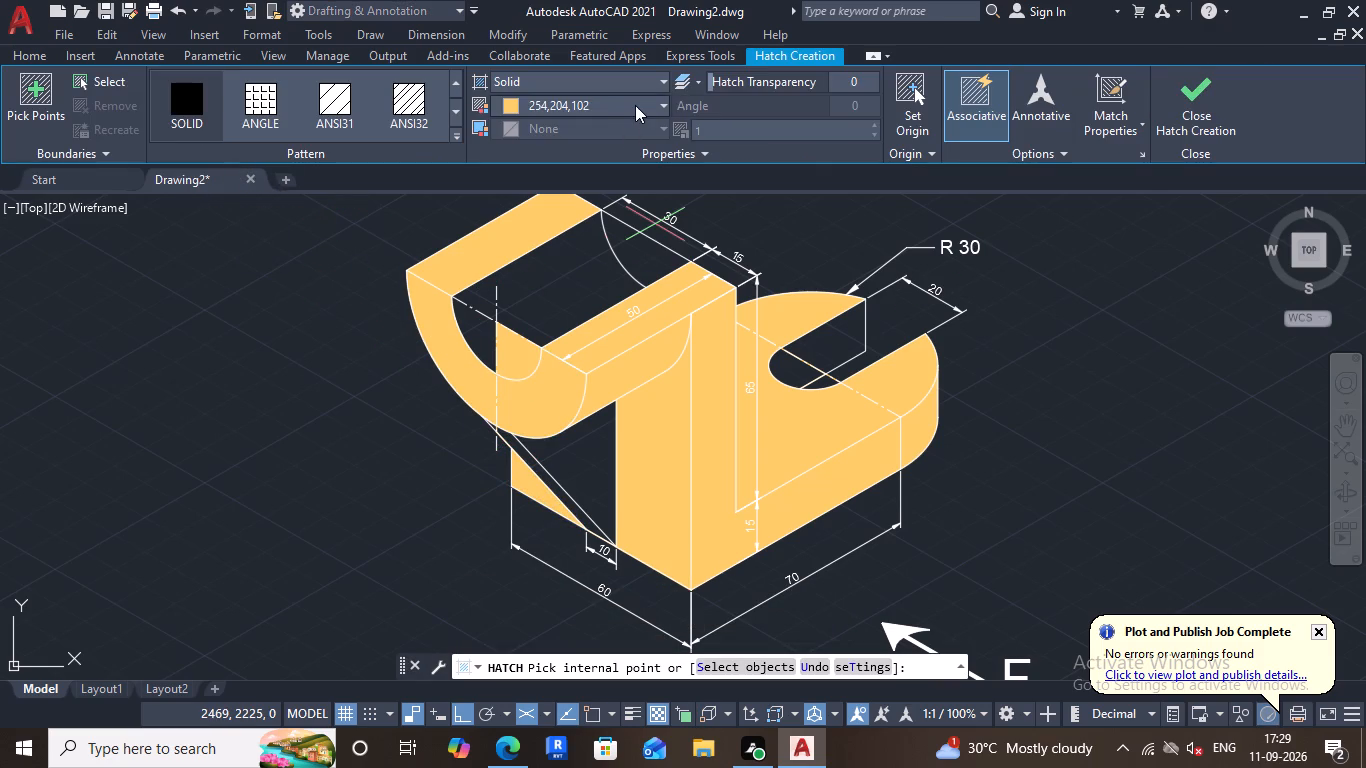
left_click(636, 105)
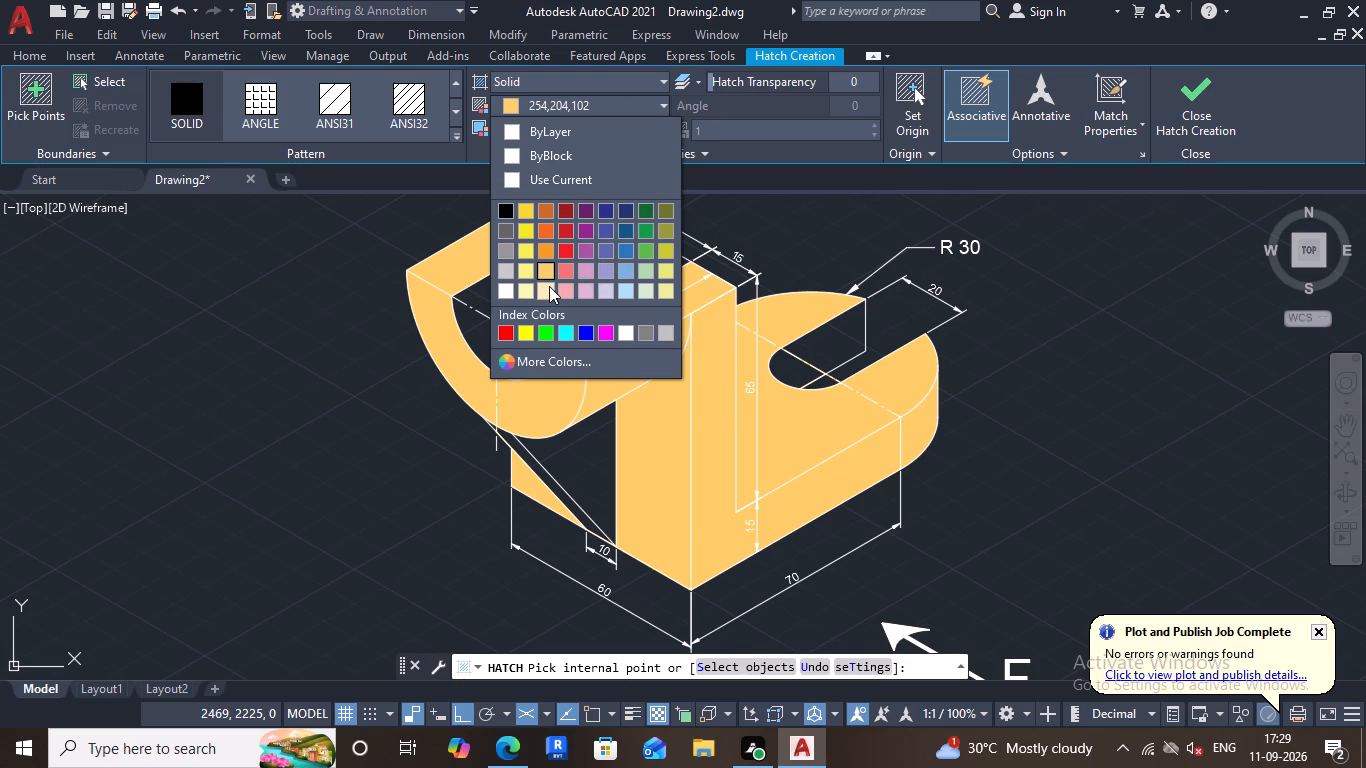
left_click(549, 286)
left_click(540, 316)
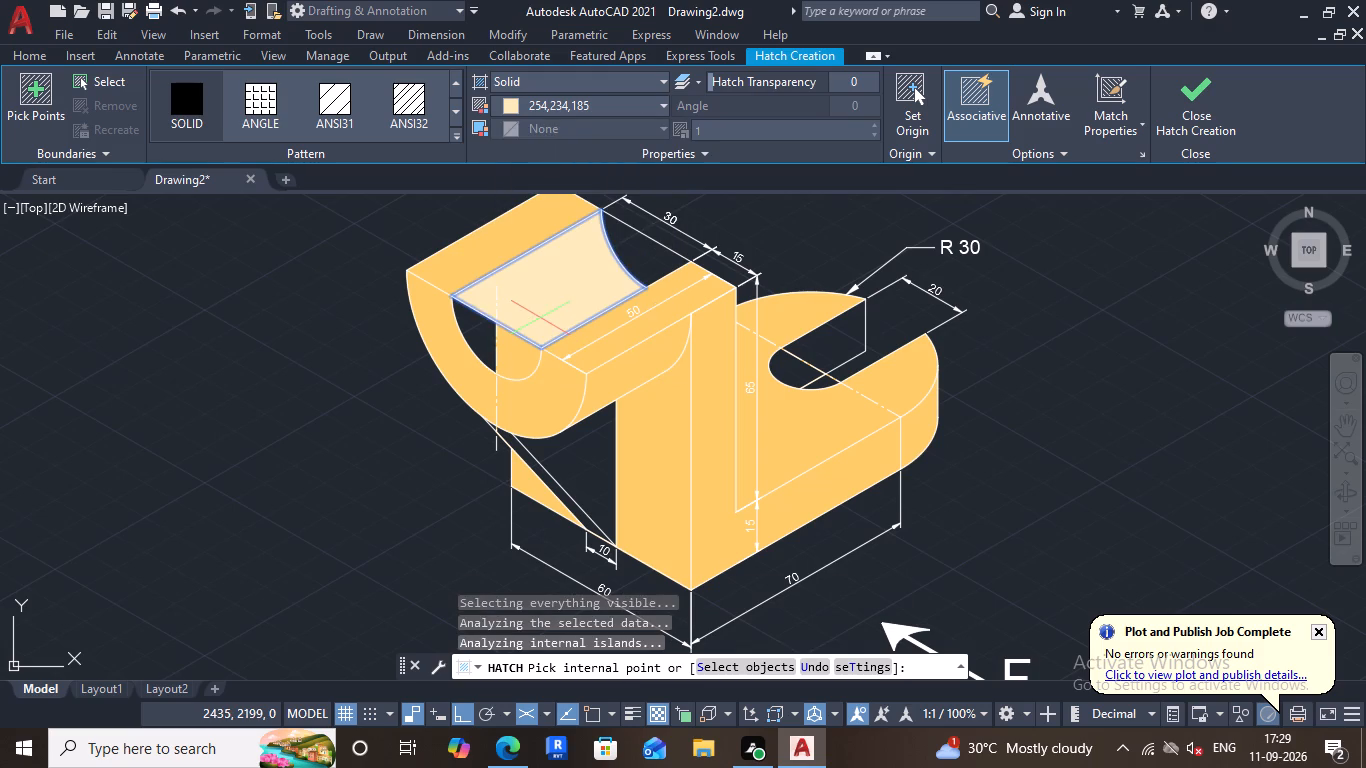
left_click(479, 334)
left_click(508, 357)
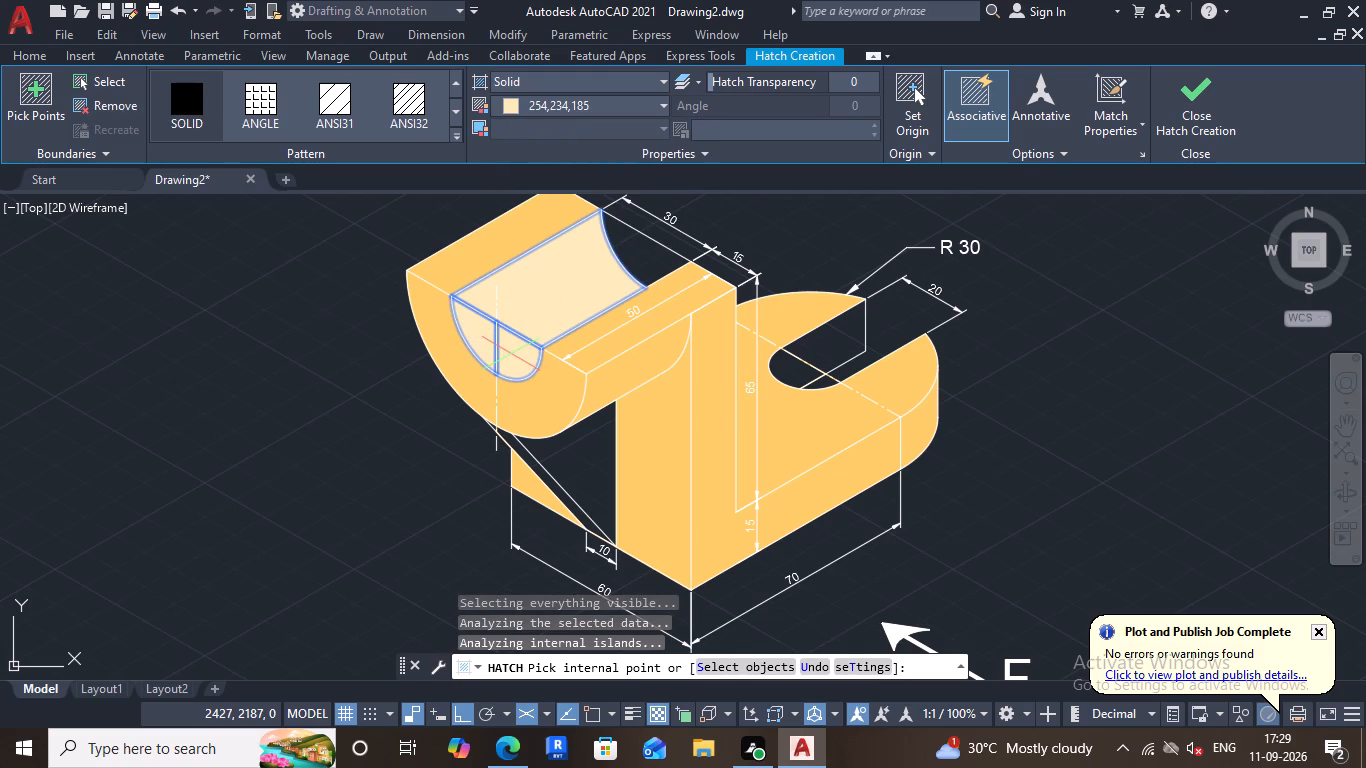
Fill both sections of the base slot's inner wall with the same 254,234,185 hatch.
scroll(519, 320, "down", 2)
scroll(647, 326, "up", 2)
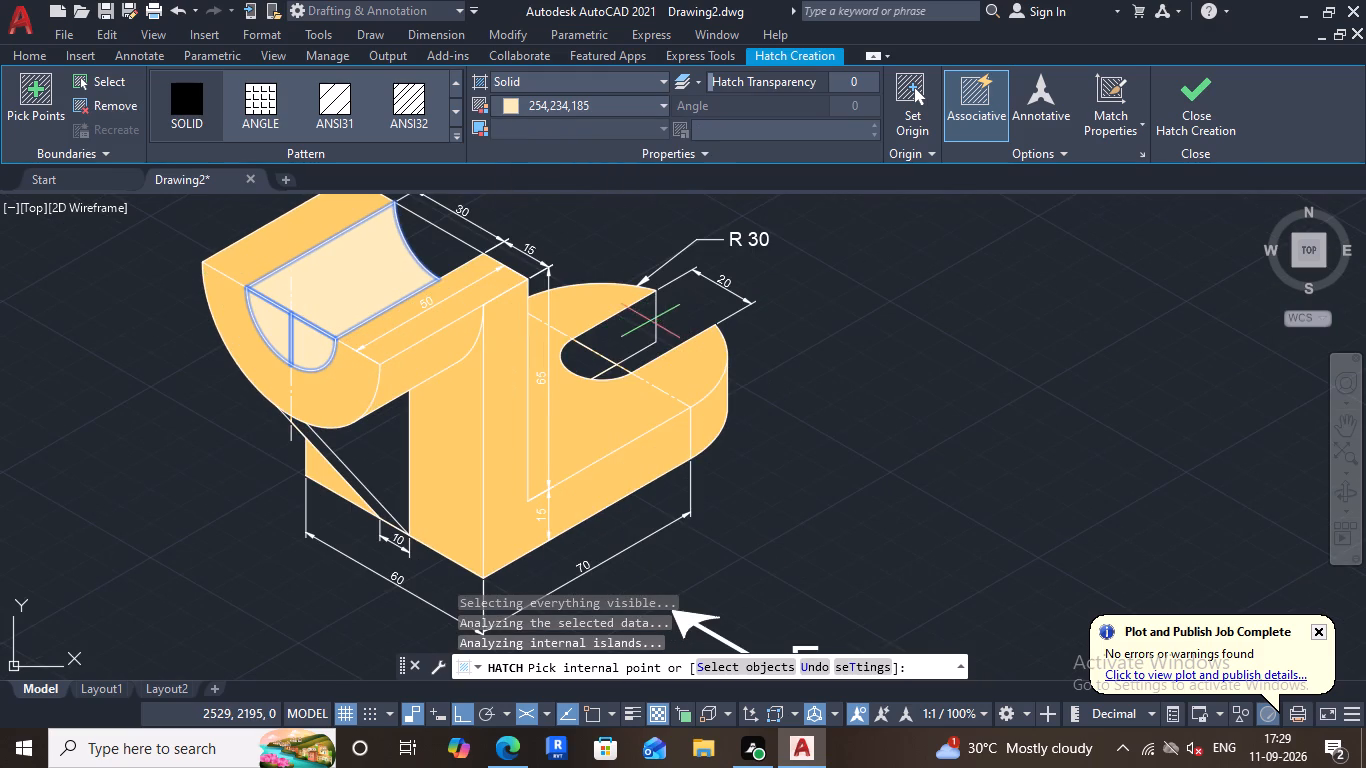
left_click(635, 336)
scroll(574, 362, "up", 3)
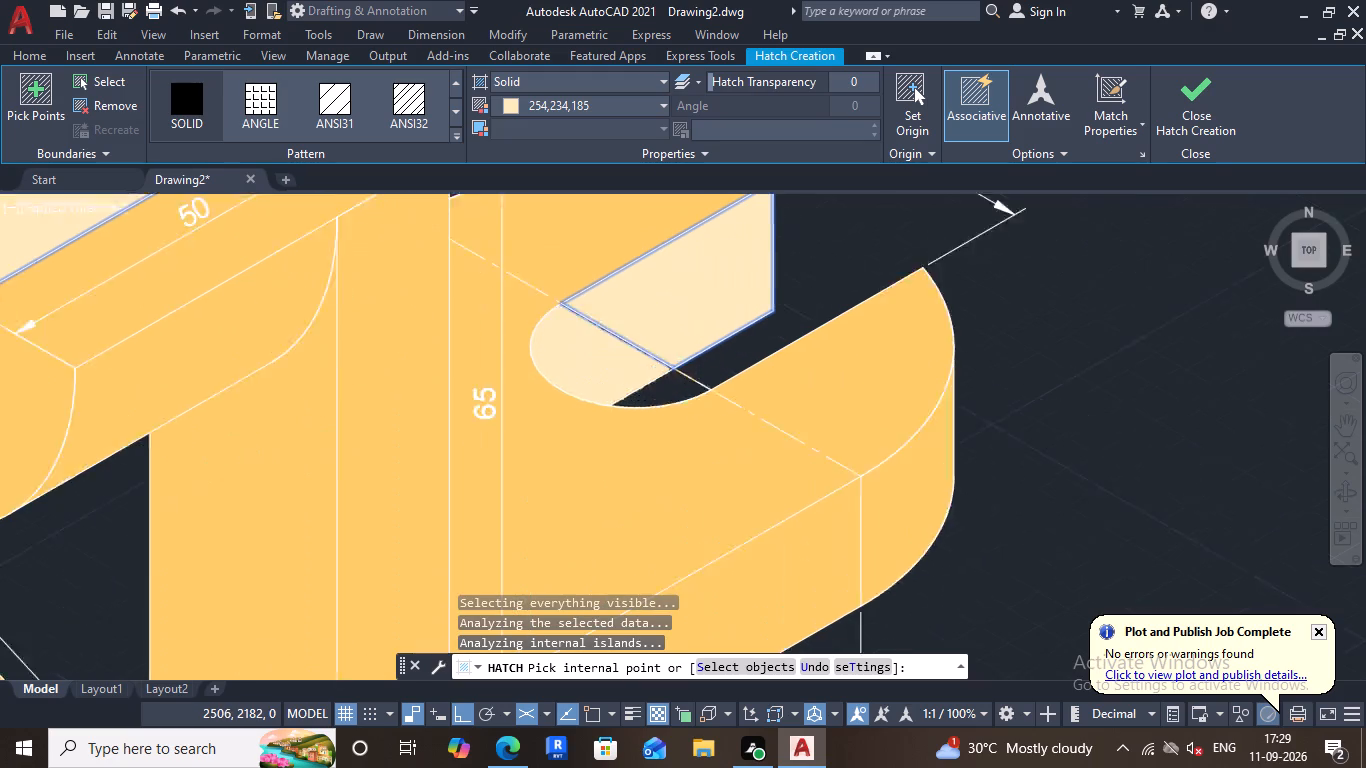
scroll(575, 357, "up", 1)
left_click(576, 351)
Fill the rib's side face, its narrow sloping strip and the small sliver beside the centre line, and finish the hatch.
scroll(582, 347, "down", 5)
scroll(481, 424, "up", 1)
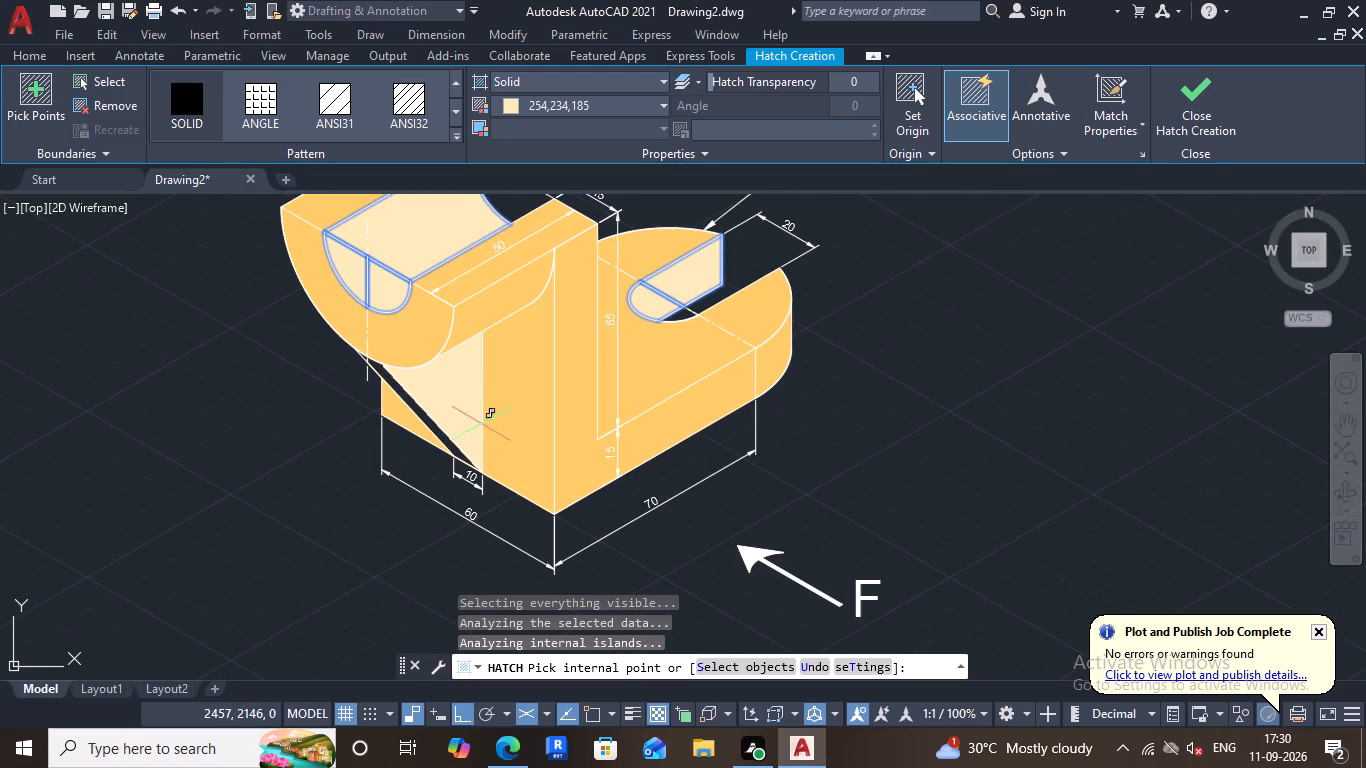
left_click(478, 420)
scroll(420, 422, "up", 2)
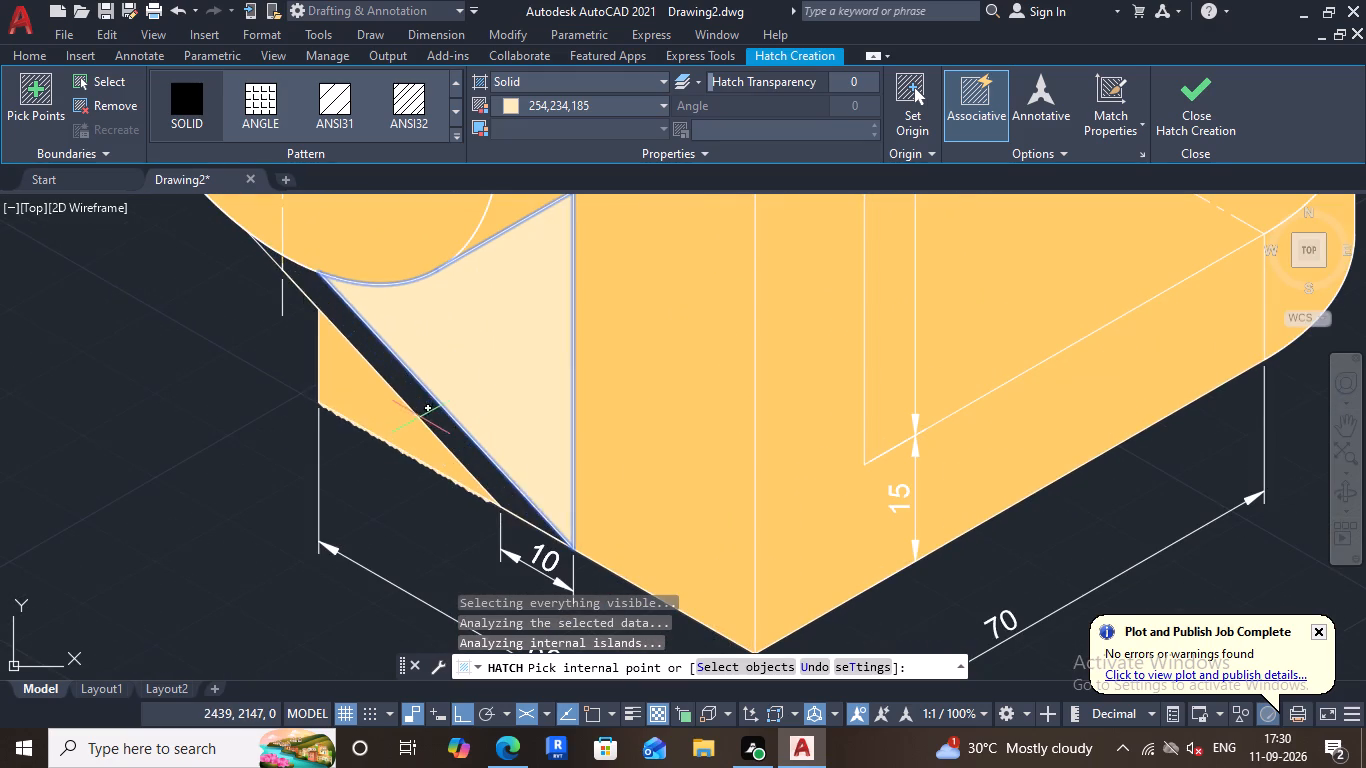
left_click(425, 408)
middle_click_drag(397, 387, 578, 500)
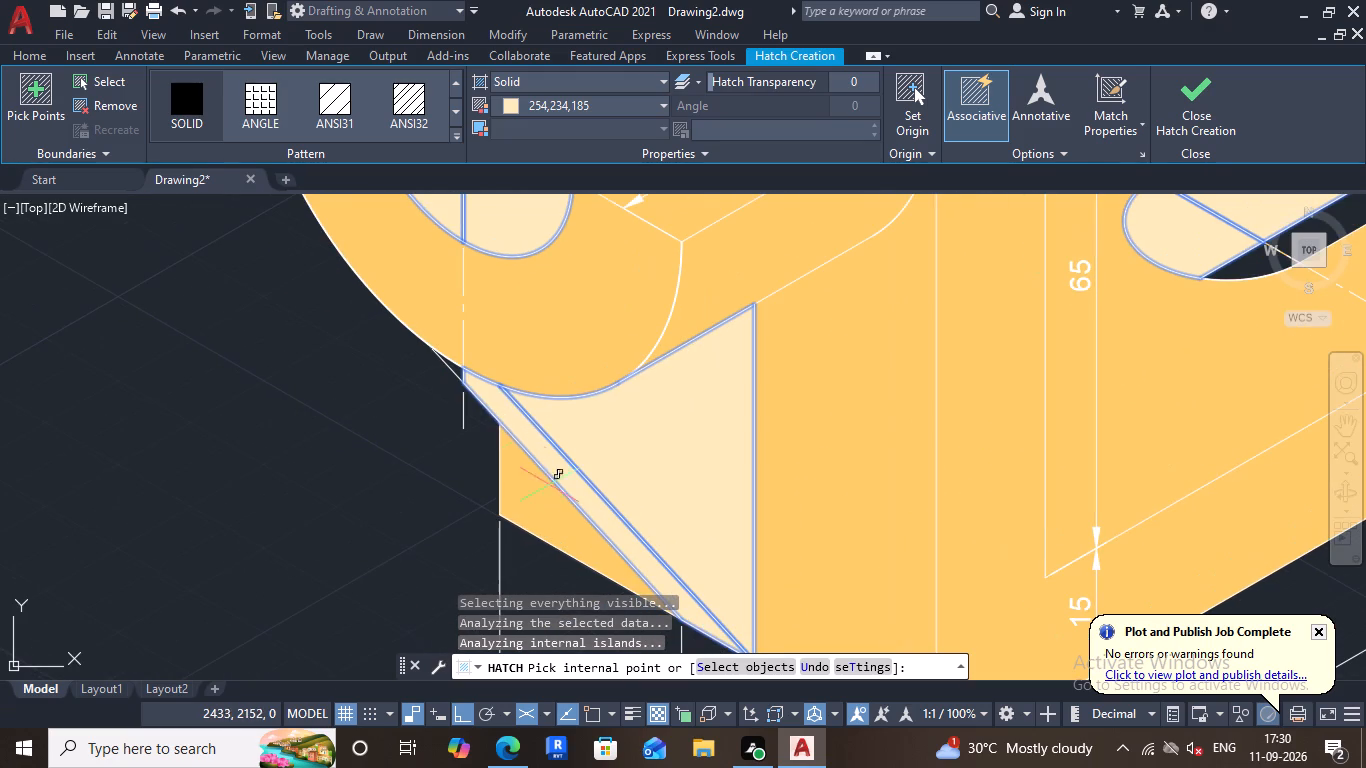
scroll(465, 386, "up", 2)
left_click(435, 350)
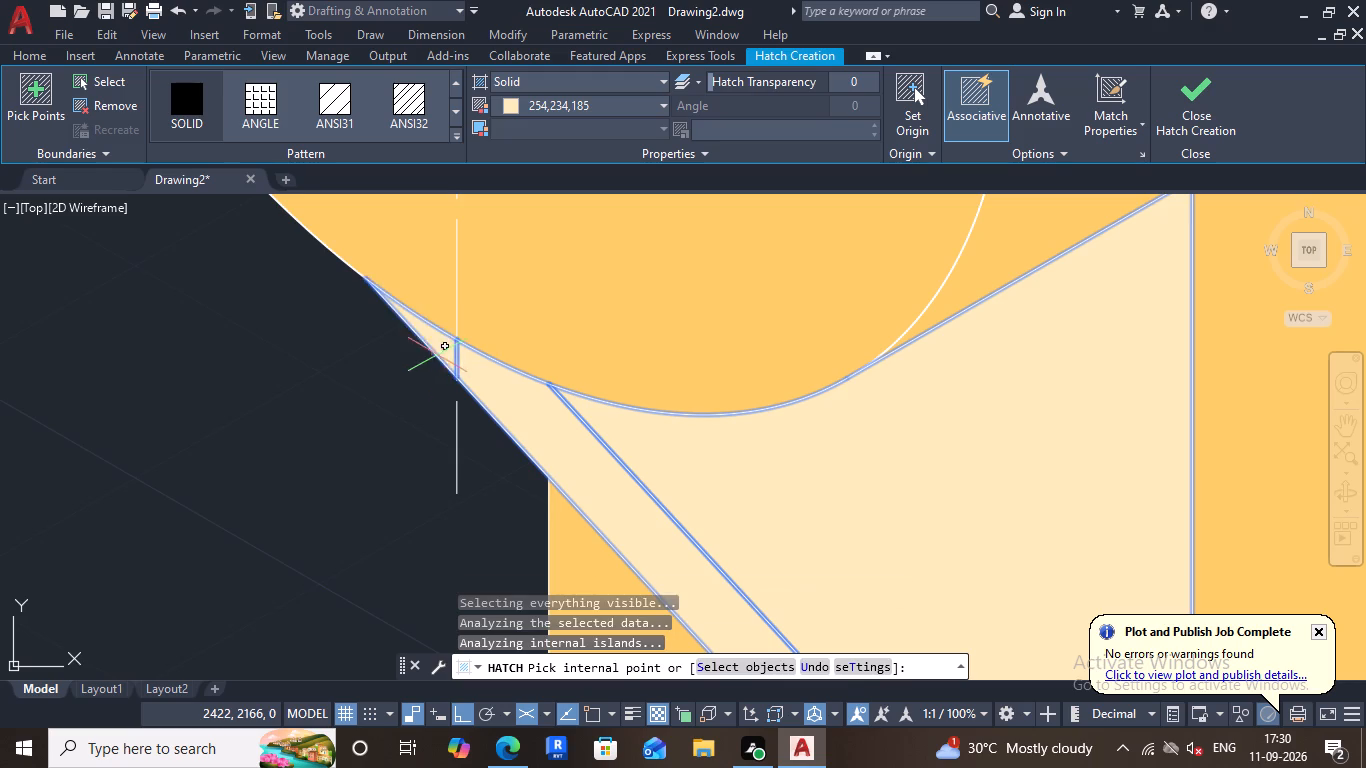
scroll(457, 368, "down", 4)
scroll(517, 426, "down", 2)
scroll(448, 361, "up", 1)
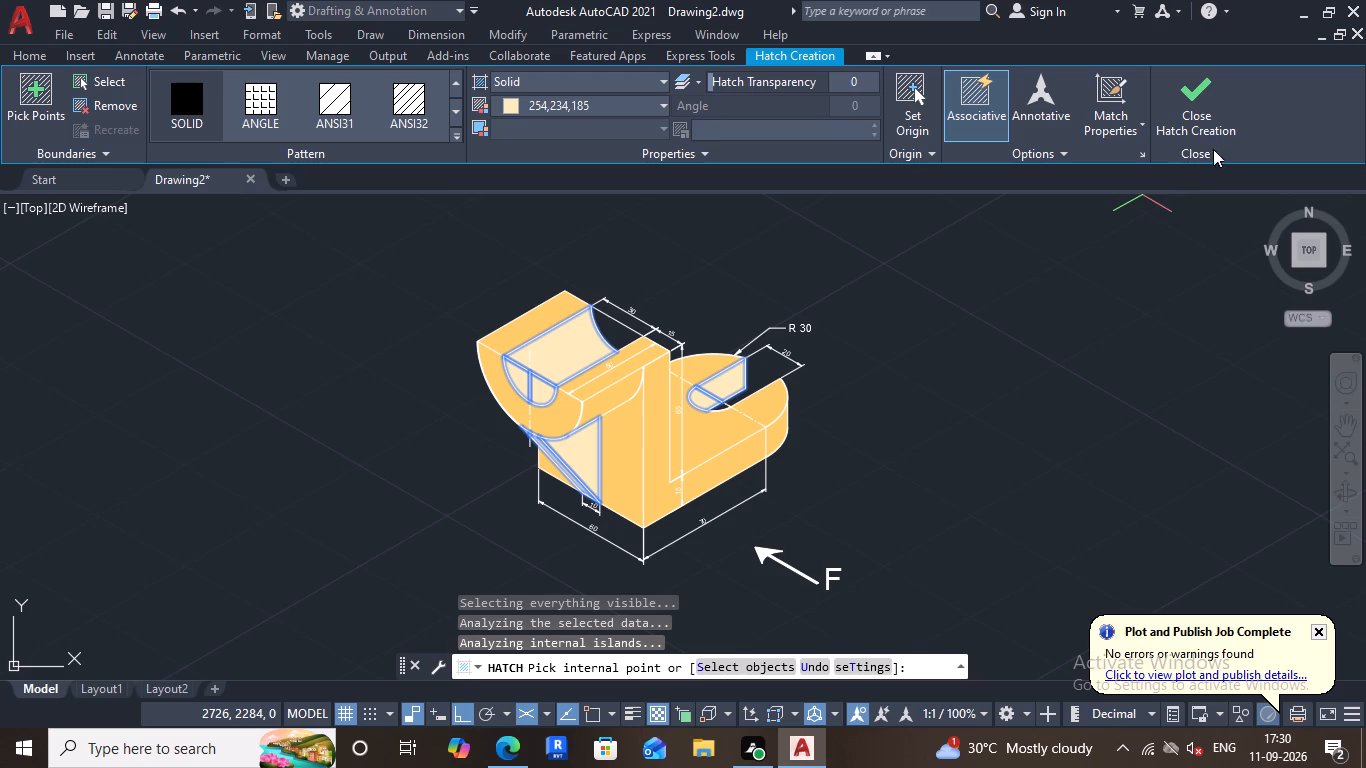
left_click(1200, 104)
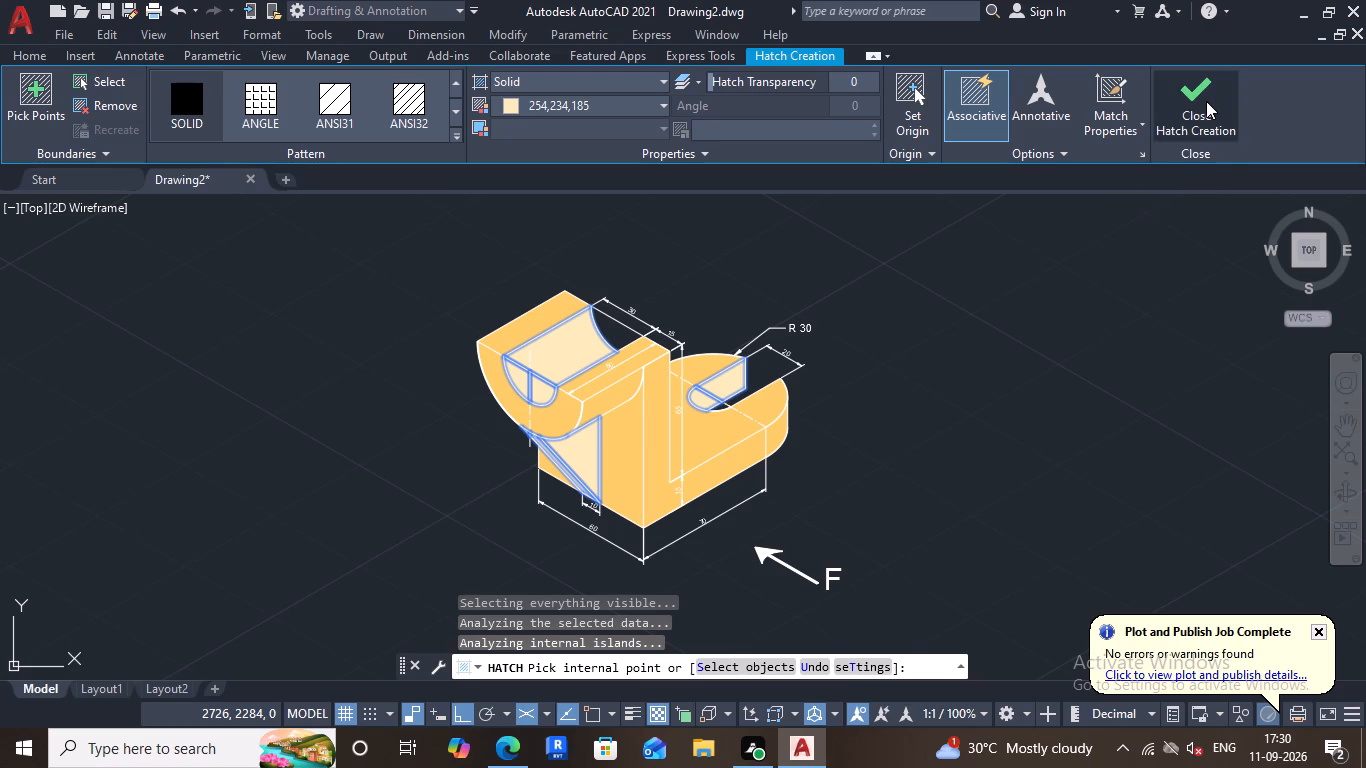
Examine the two-tone fills across the whole bracket.
scroll(817, 356, "down", 4)
scroll(777, 325, "up", 5)
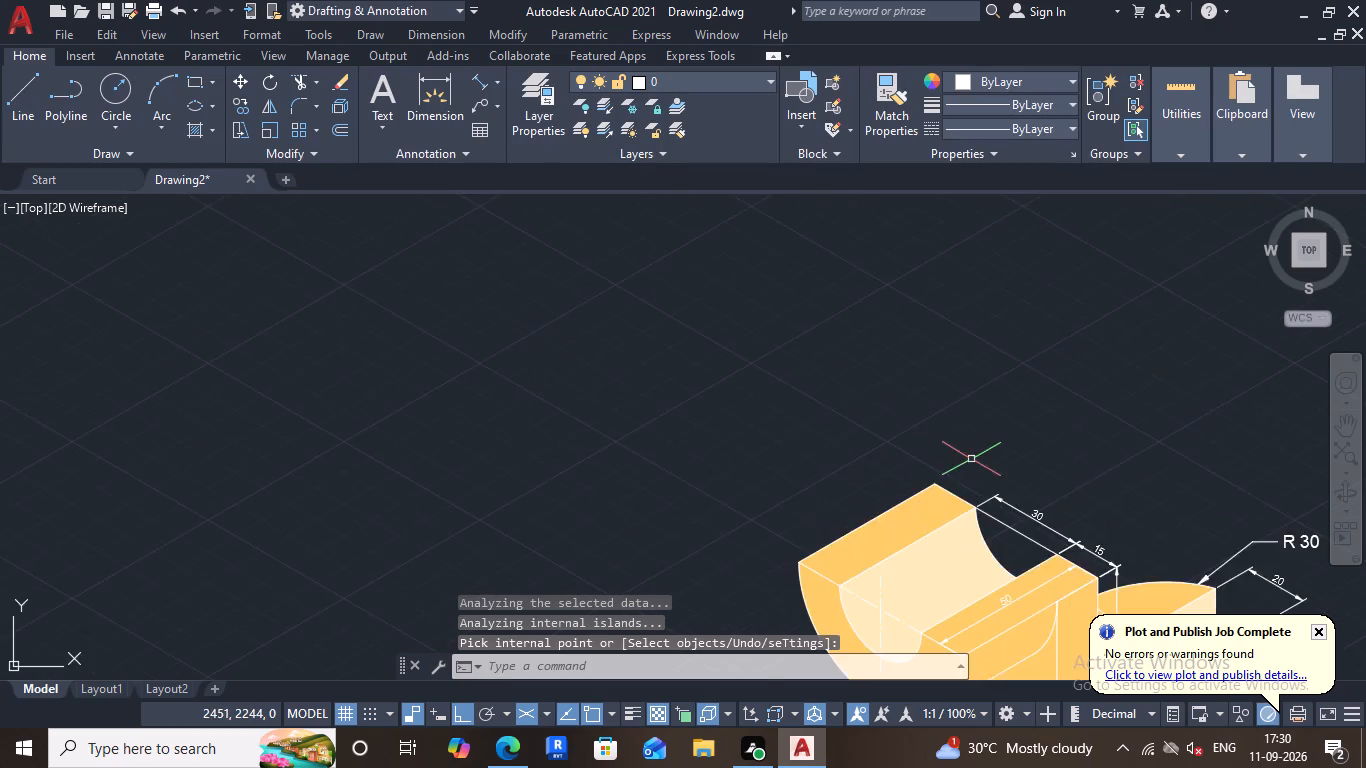
scroll(966, 459, "down", 4)
scroll(993, 493, "up", 3)
scroll(995, 605, "up", 1)
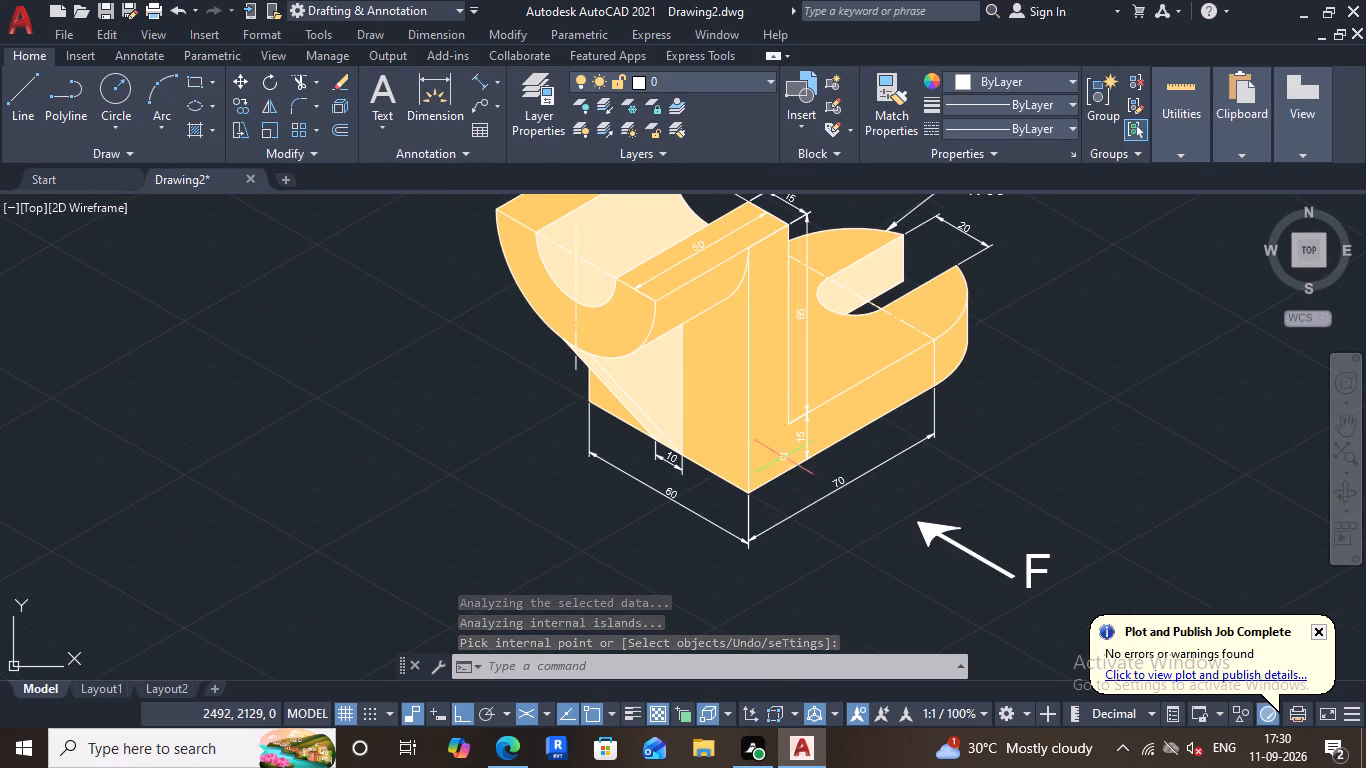
scroll(694, 324, "up", 4)
scroll(703, 337, "down", 4)
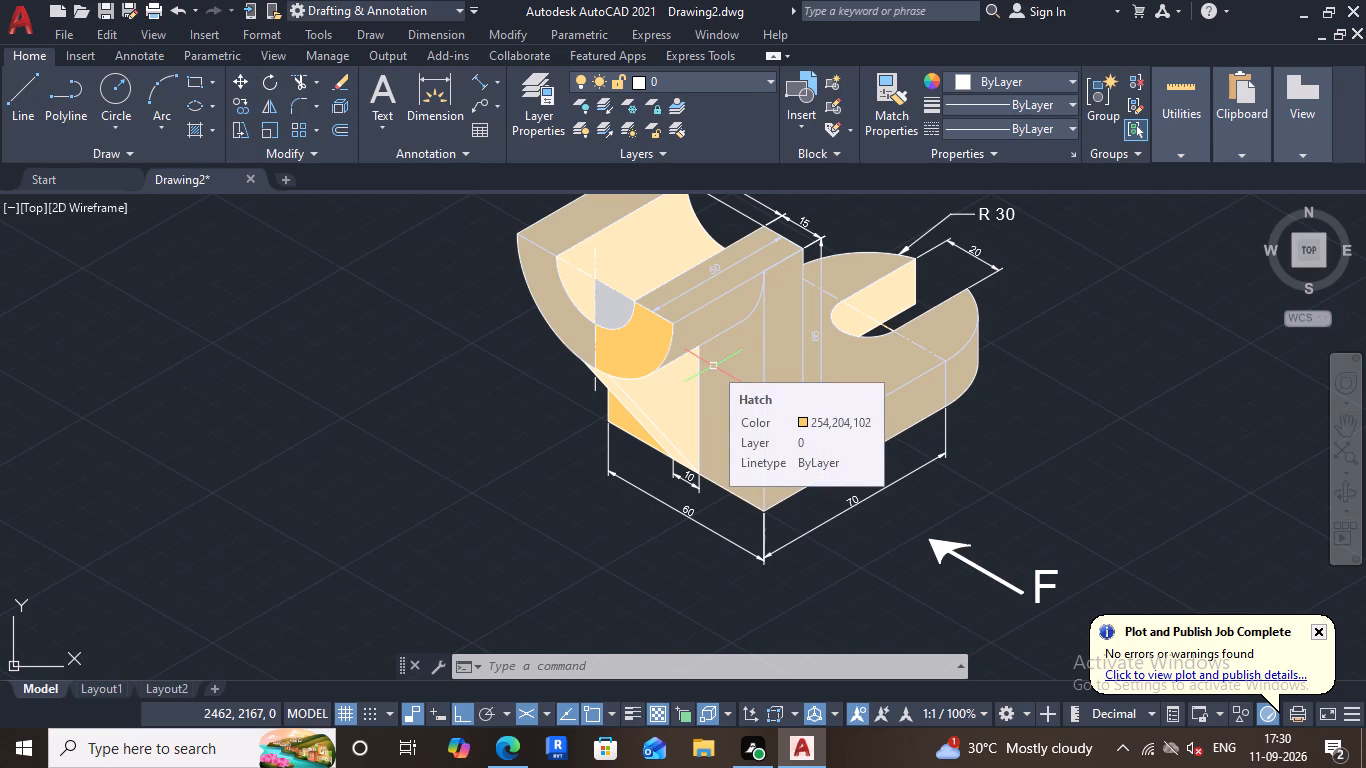
scroll(713, 366, "down", 2)
scroll(719, 373, "up", 2)
scroll(742, 384, "down", 3)
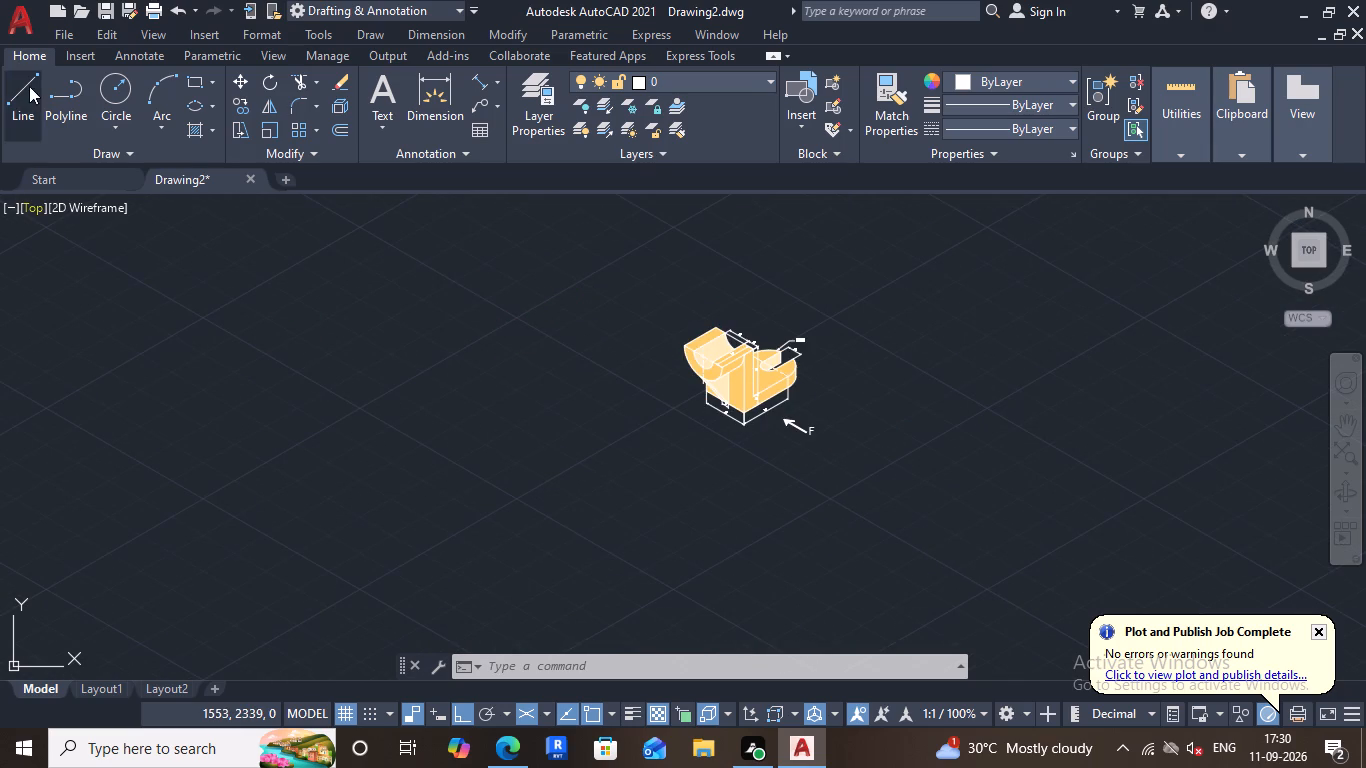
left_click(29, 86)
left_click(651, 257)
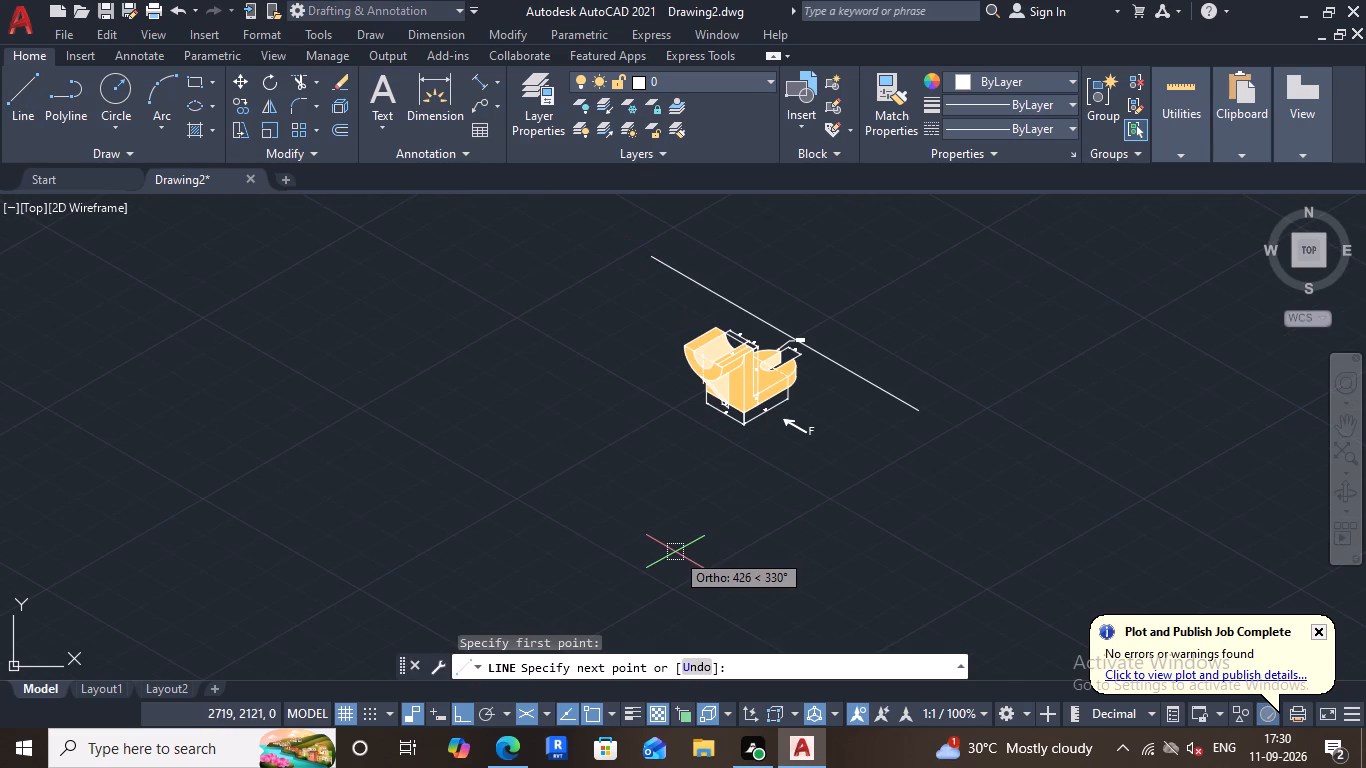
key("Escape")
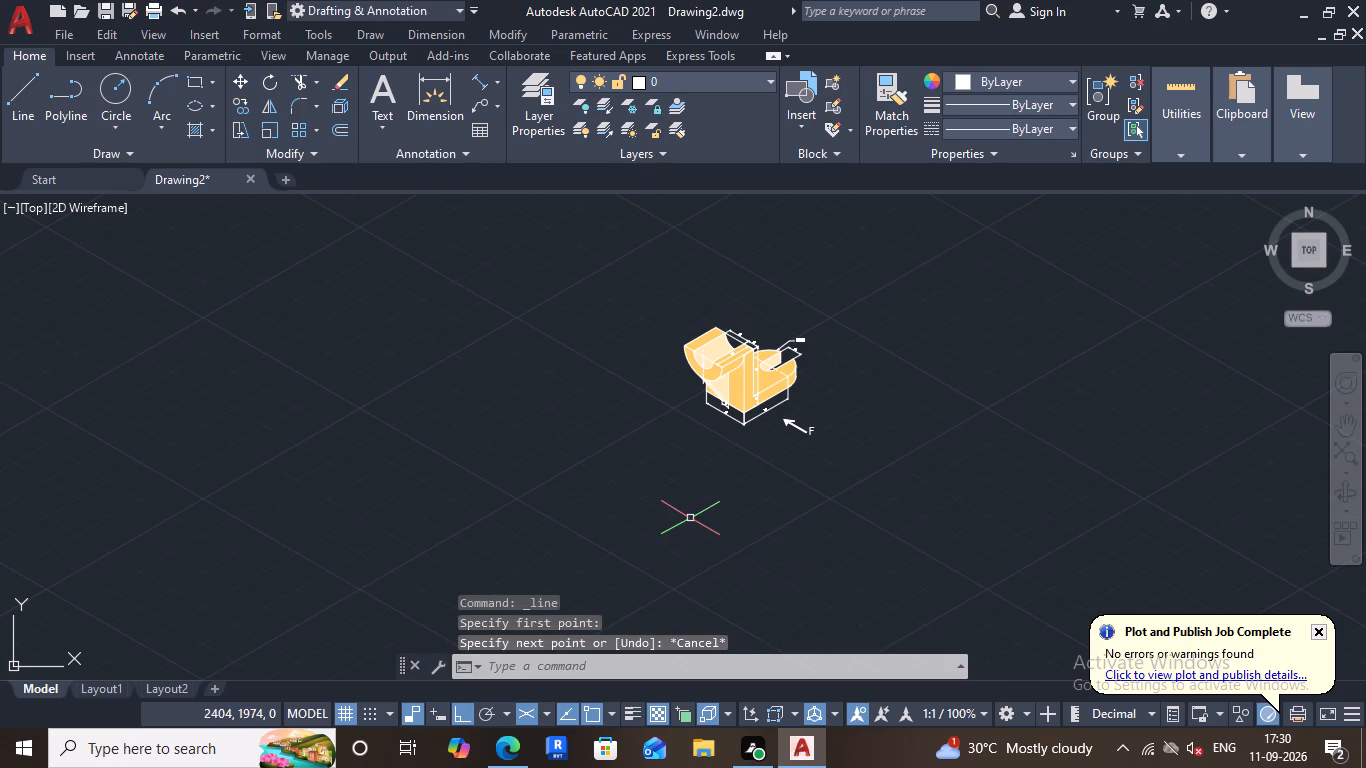
Switch the drafting mode from isometric to orthographic with ISODRAFT.
type("ISODR")
key("Return")
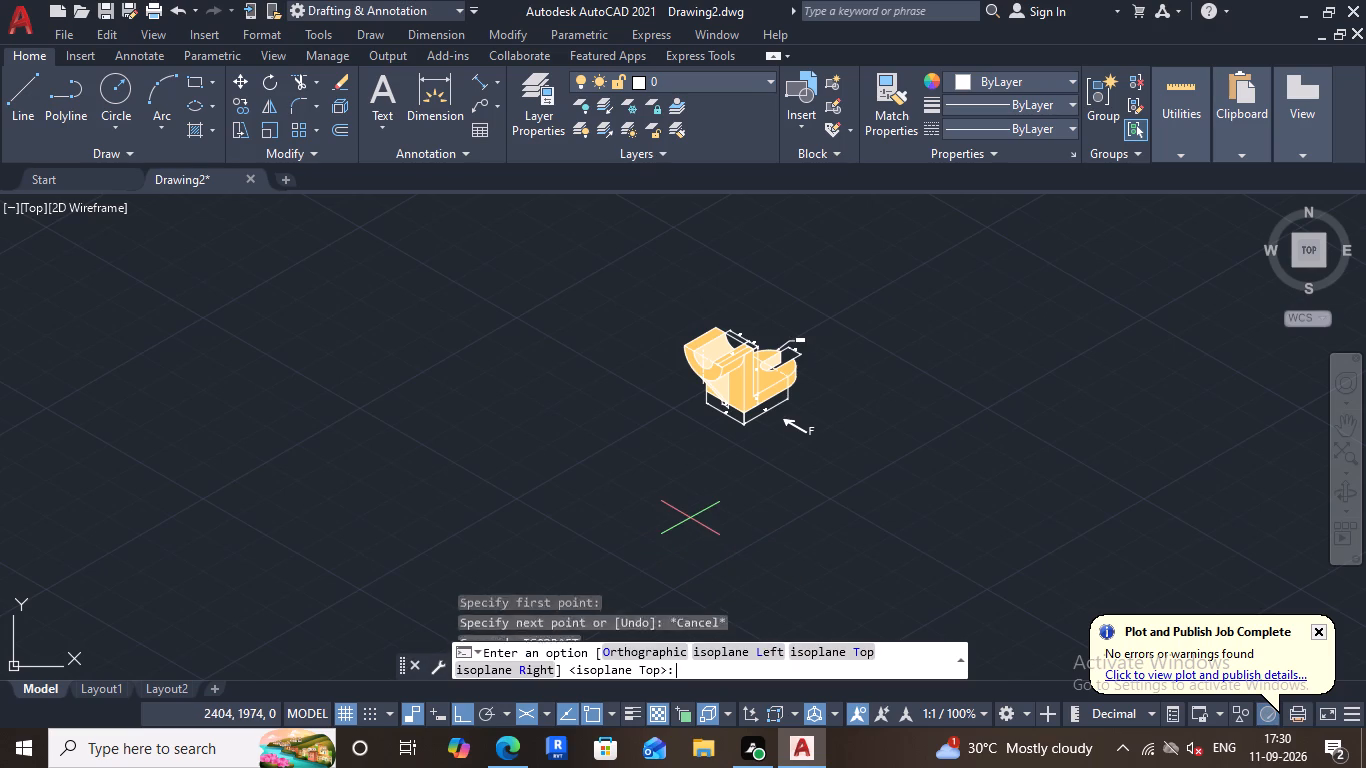
left_click(723, 653)
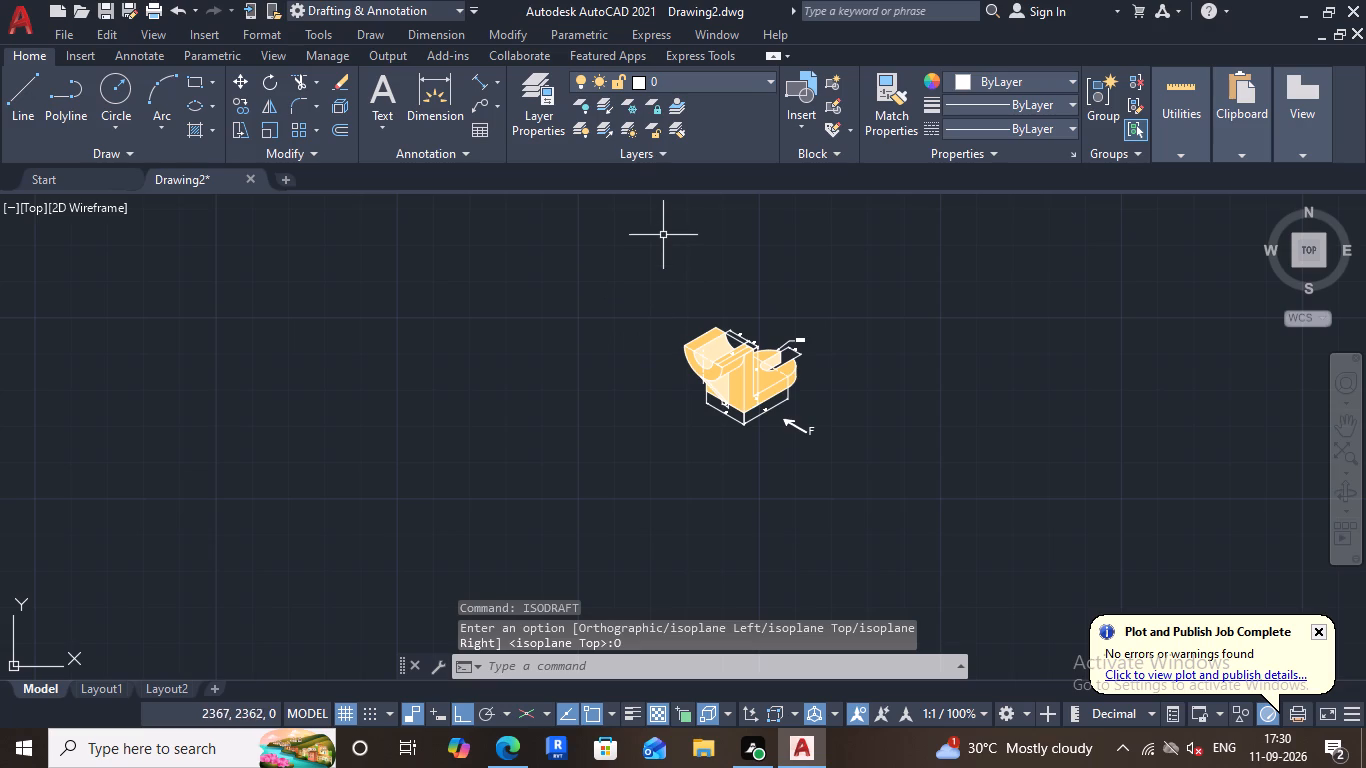
left_click(665, 203)
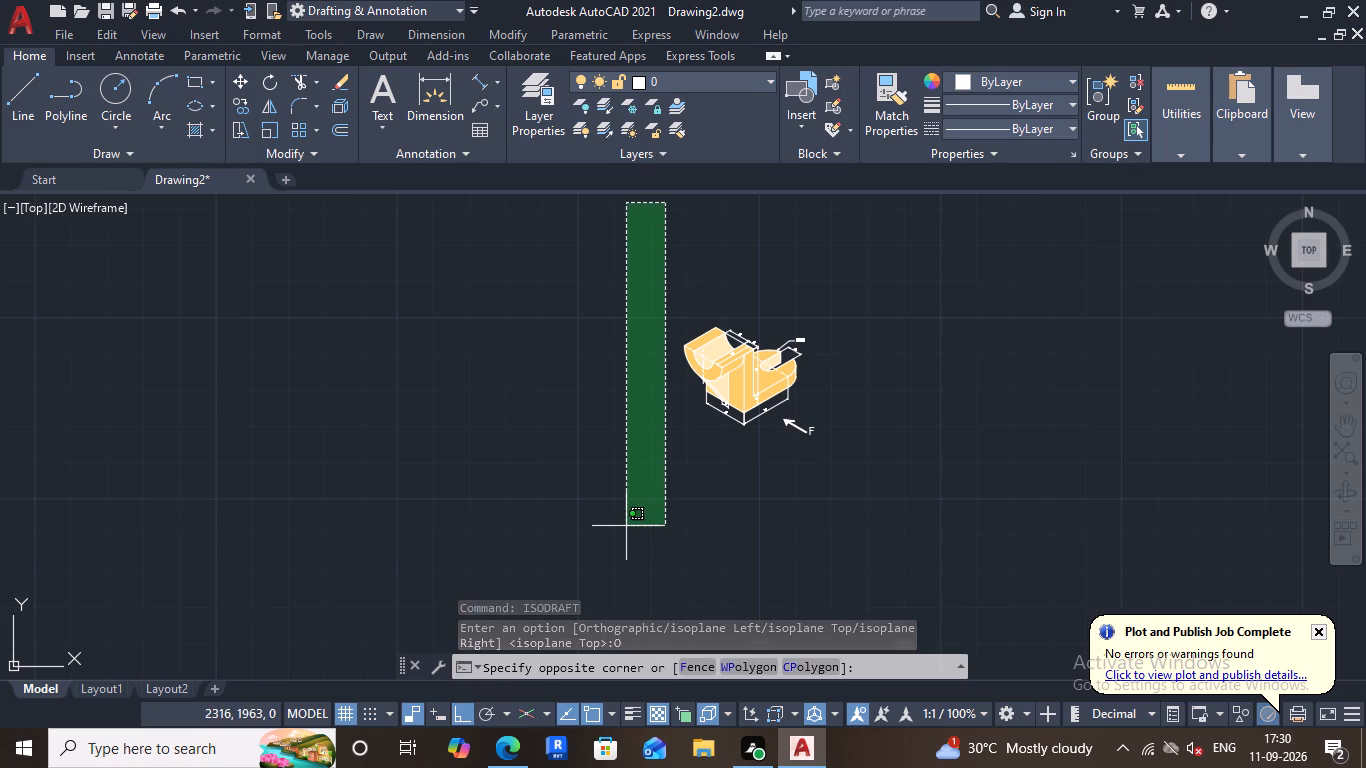
key("Escape")
Draw a long vertical line beside the bracket, on the half-ring's side, extending above and below it.
left_click(16, 110)
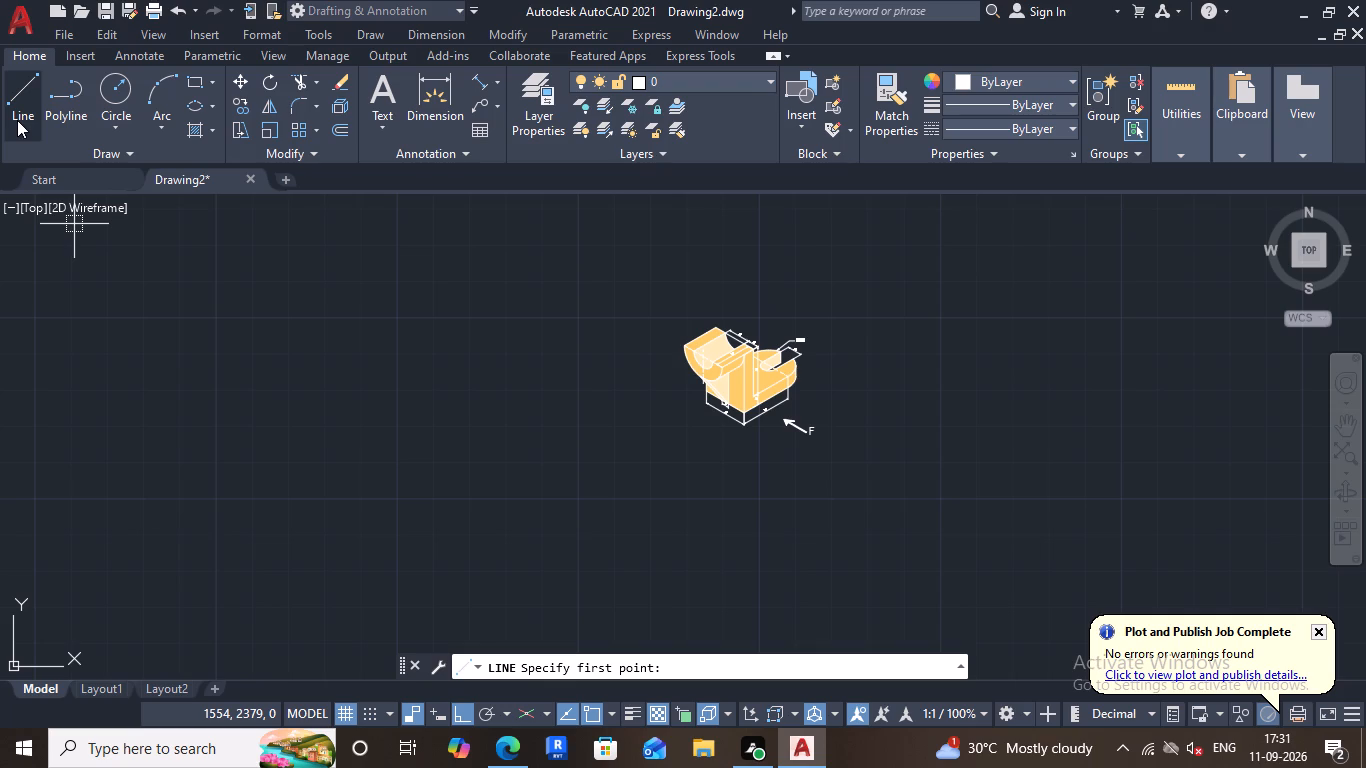
scroll(19, 120, "down", 1)
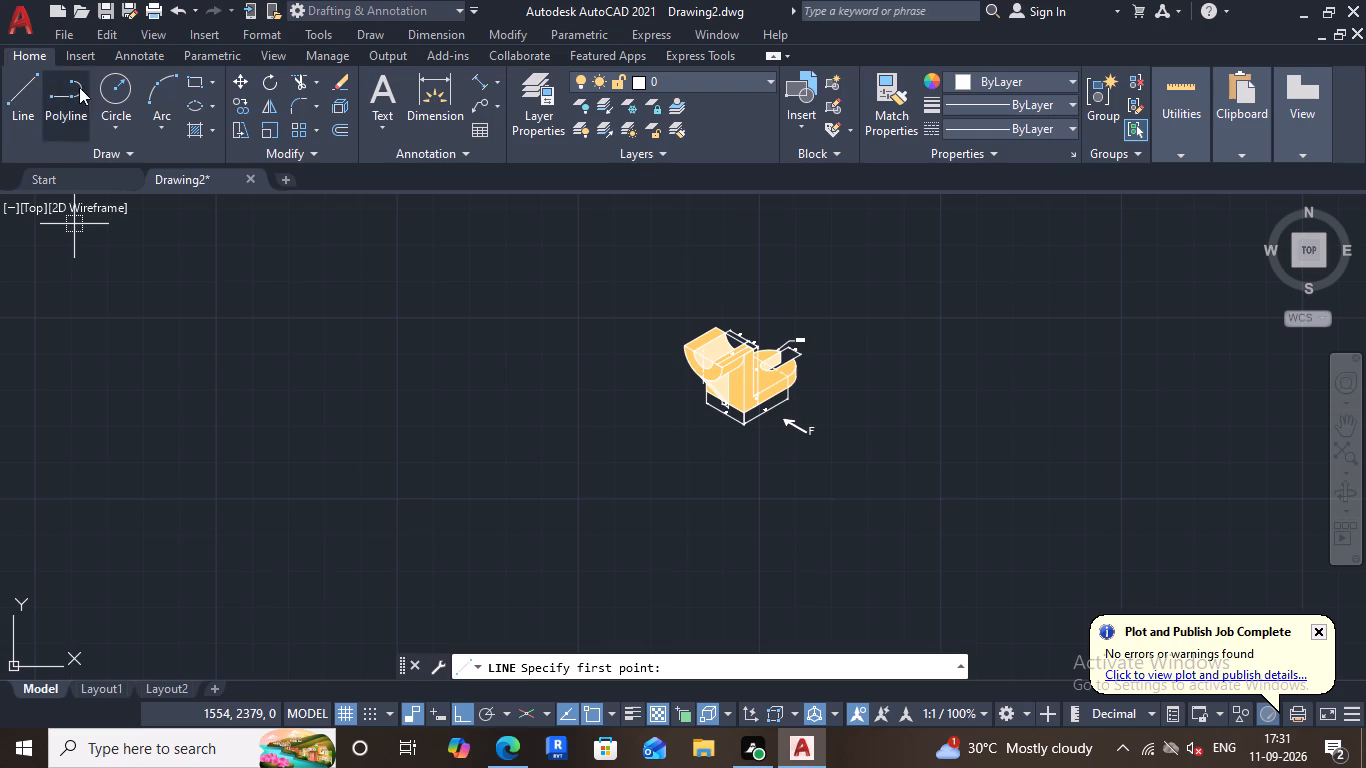
left_click(26, 76)
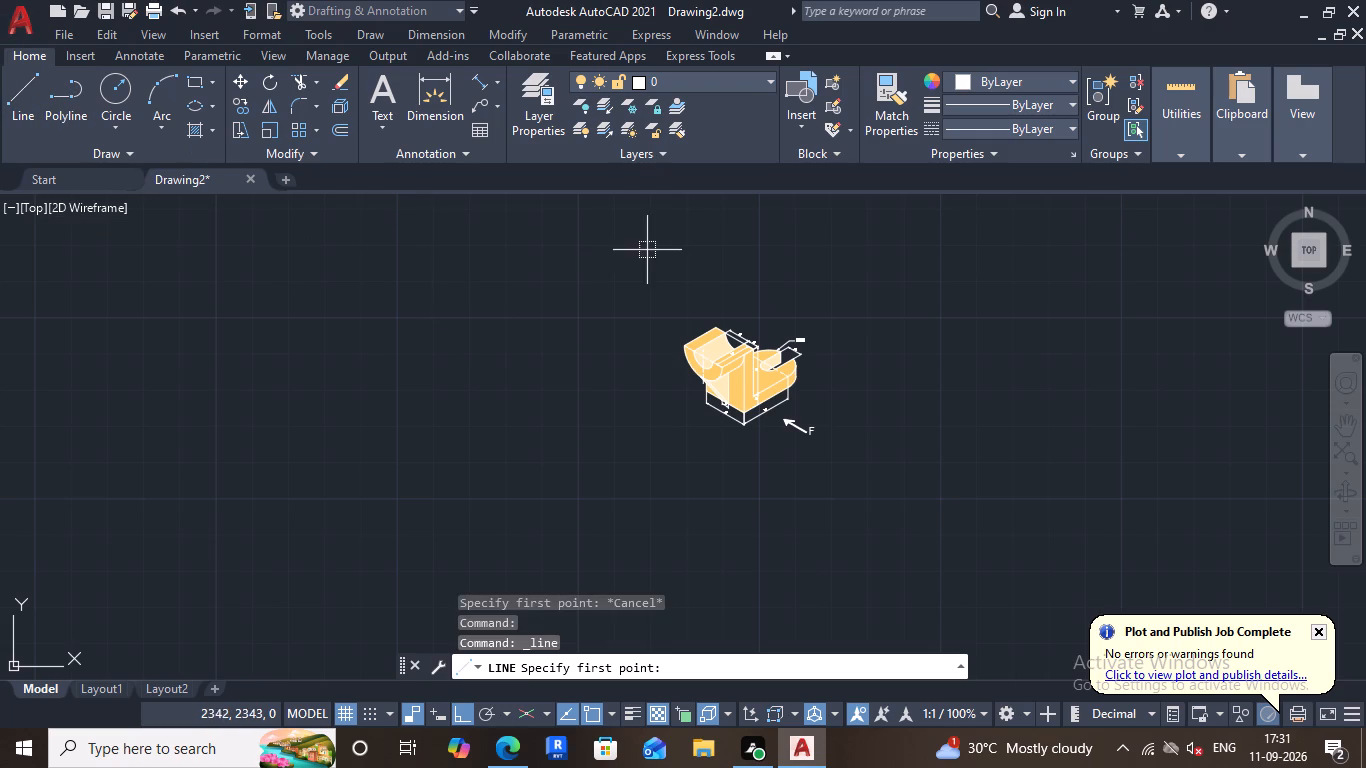
left_click(657, 239)
left_click(705, 546)
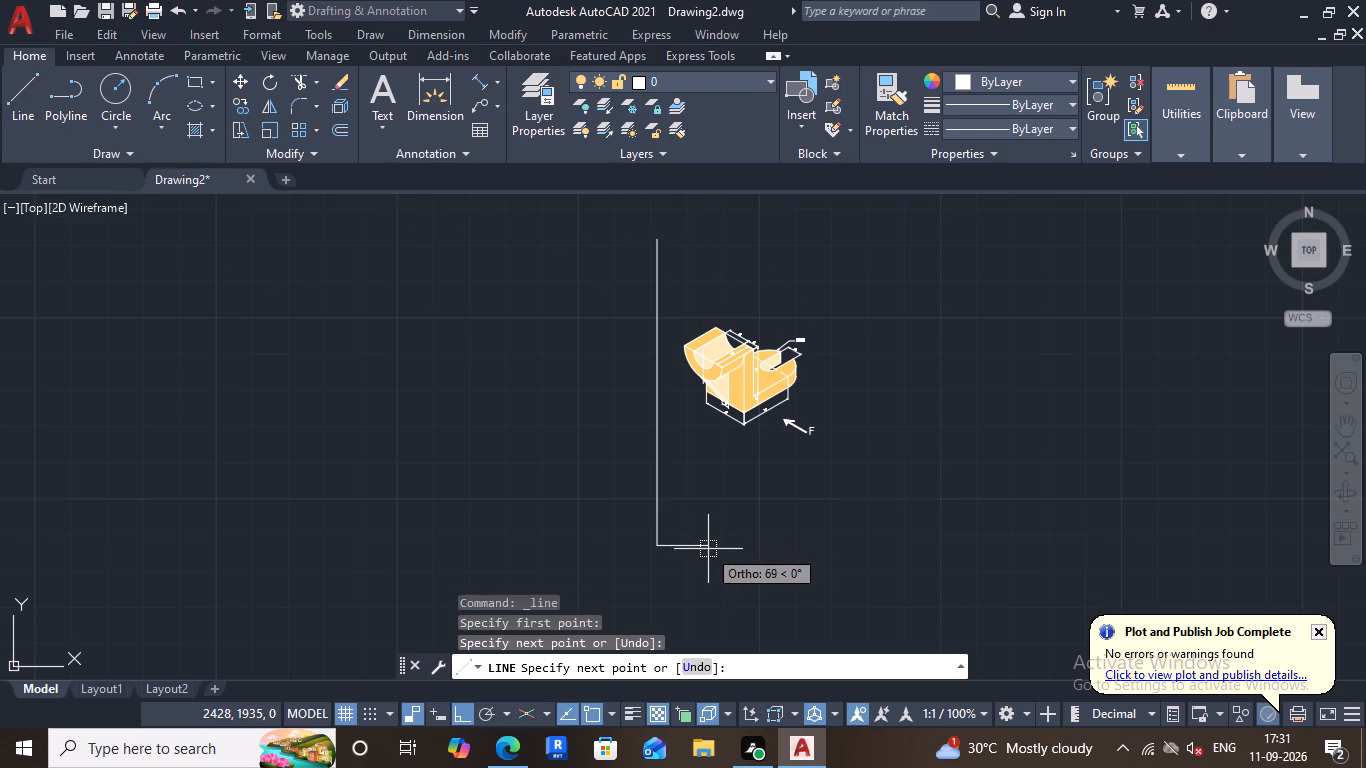
key("Escape")
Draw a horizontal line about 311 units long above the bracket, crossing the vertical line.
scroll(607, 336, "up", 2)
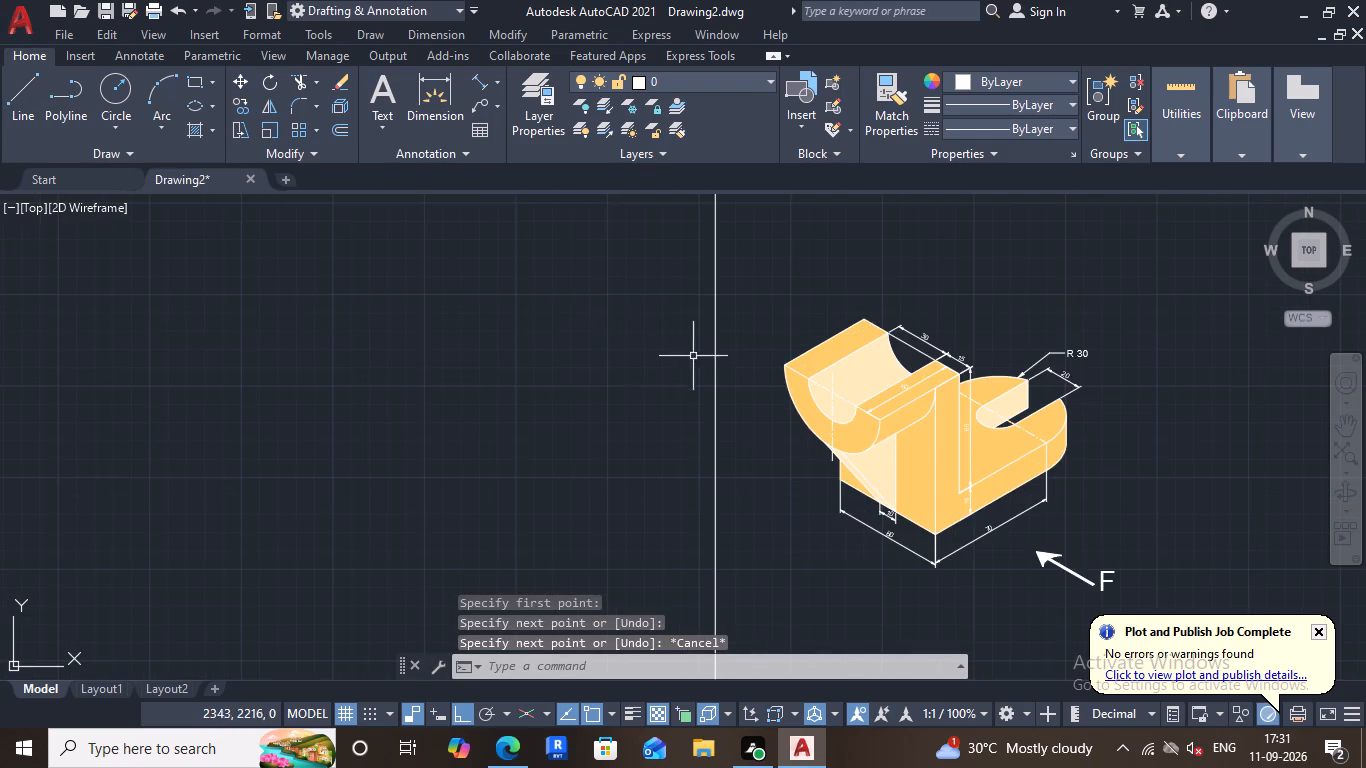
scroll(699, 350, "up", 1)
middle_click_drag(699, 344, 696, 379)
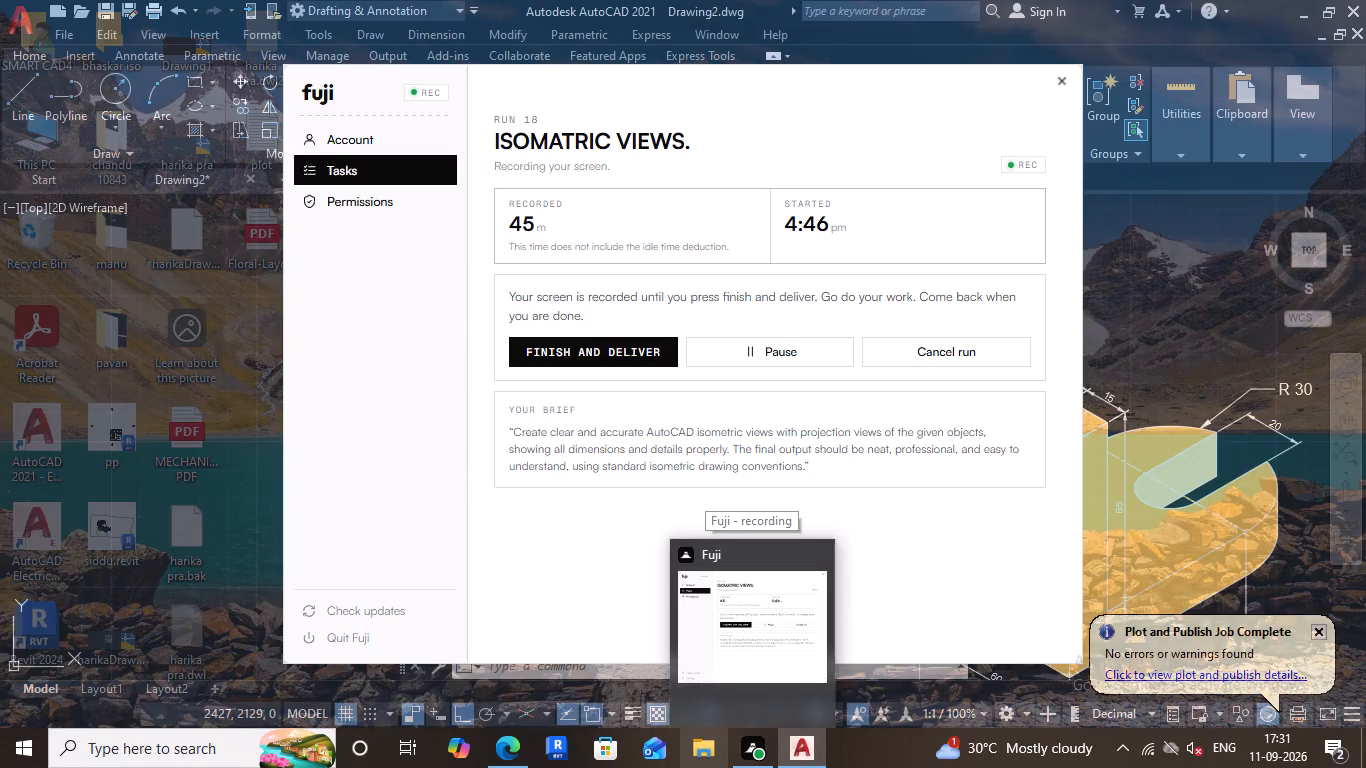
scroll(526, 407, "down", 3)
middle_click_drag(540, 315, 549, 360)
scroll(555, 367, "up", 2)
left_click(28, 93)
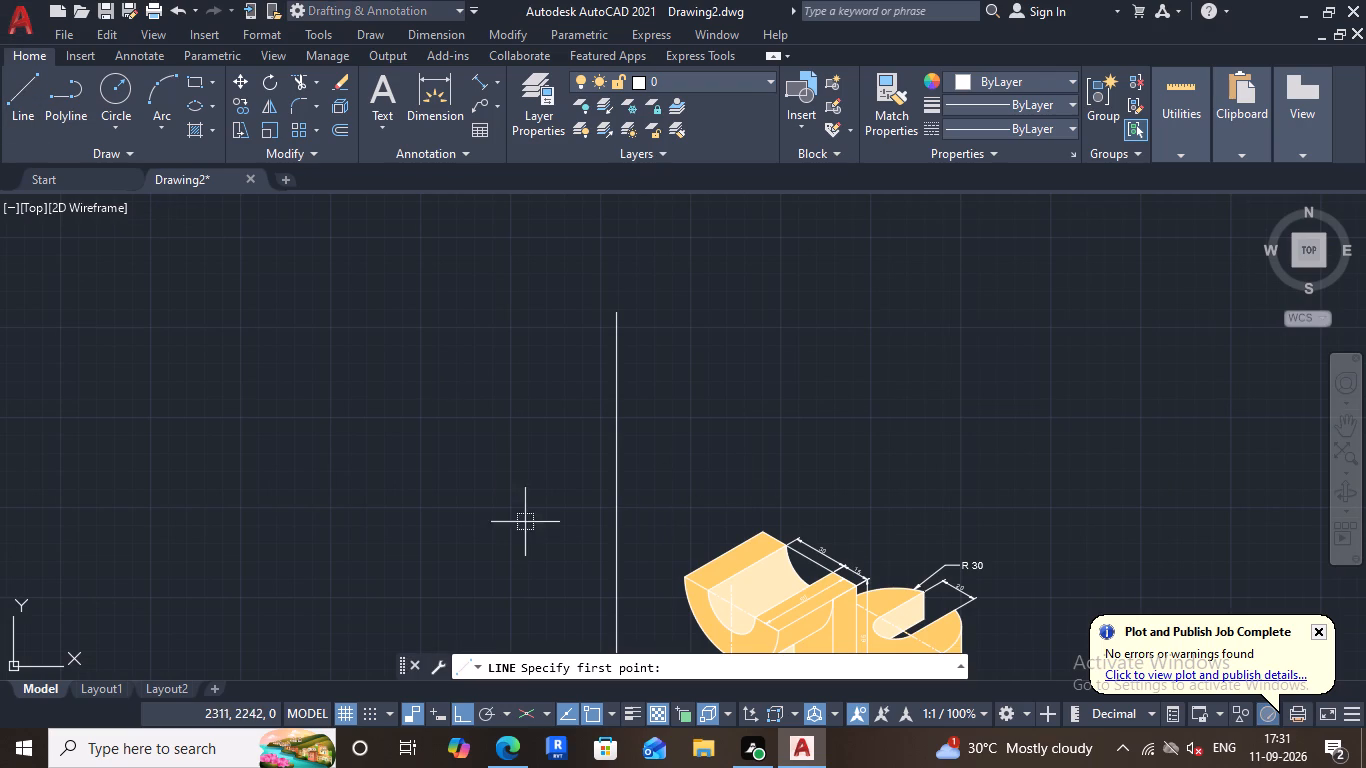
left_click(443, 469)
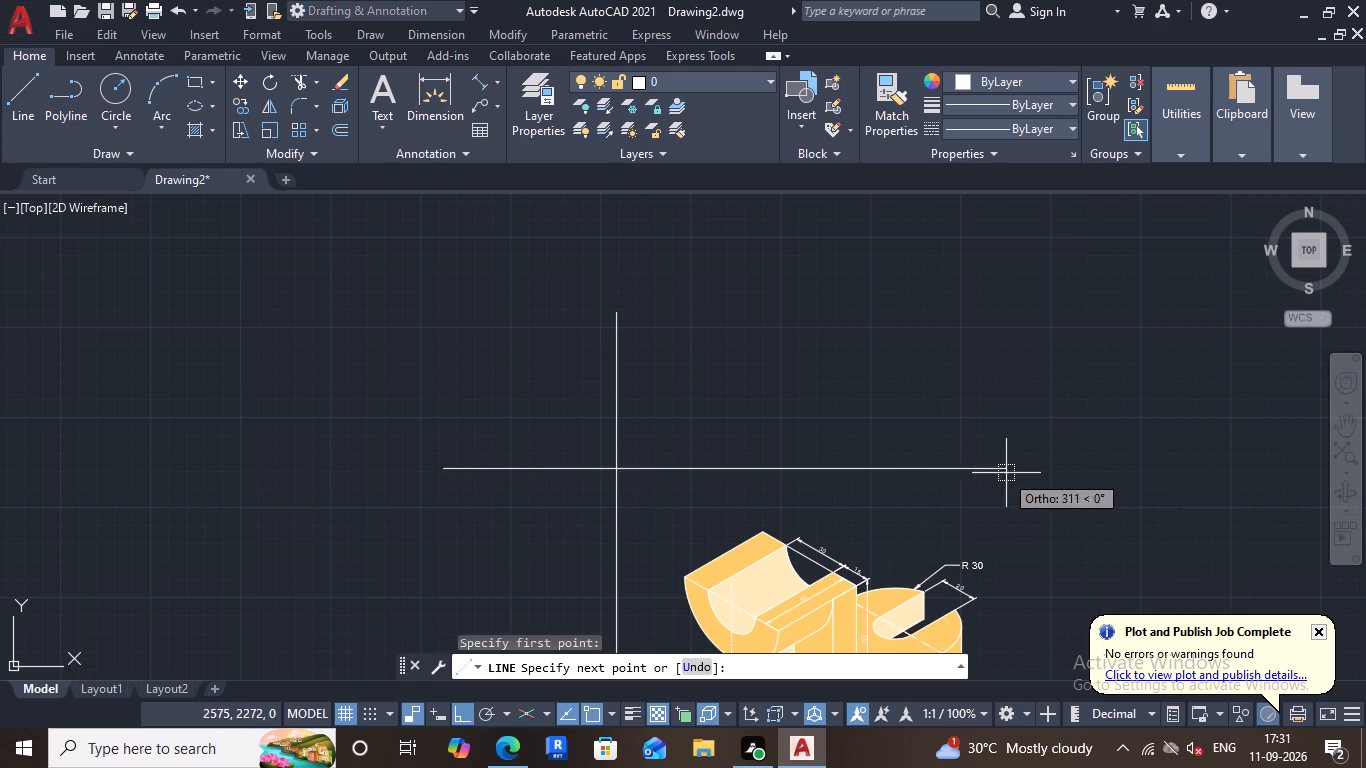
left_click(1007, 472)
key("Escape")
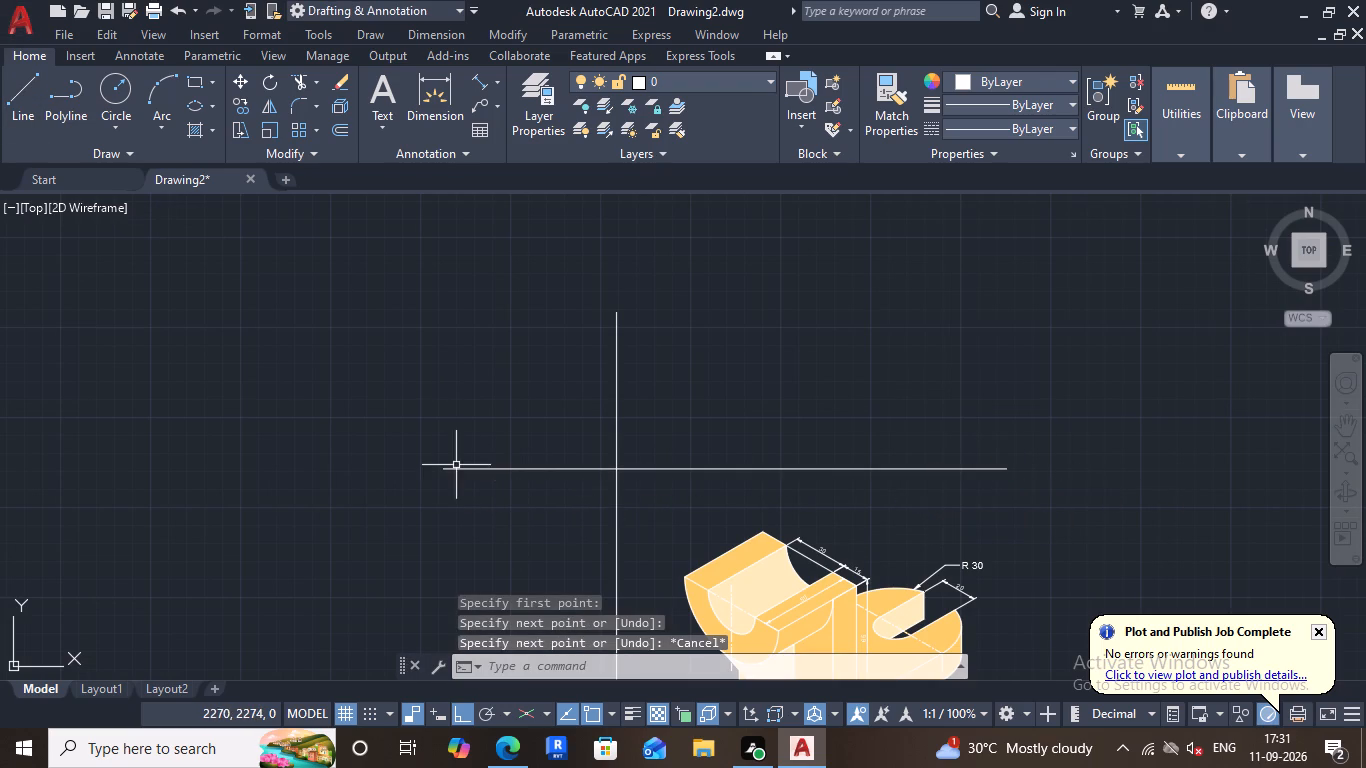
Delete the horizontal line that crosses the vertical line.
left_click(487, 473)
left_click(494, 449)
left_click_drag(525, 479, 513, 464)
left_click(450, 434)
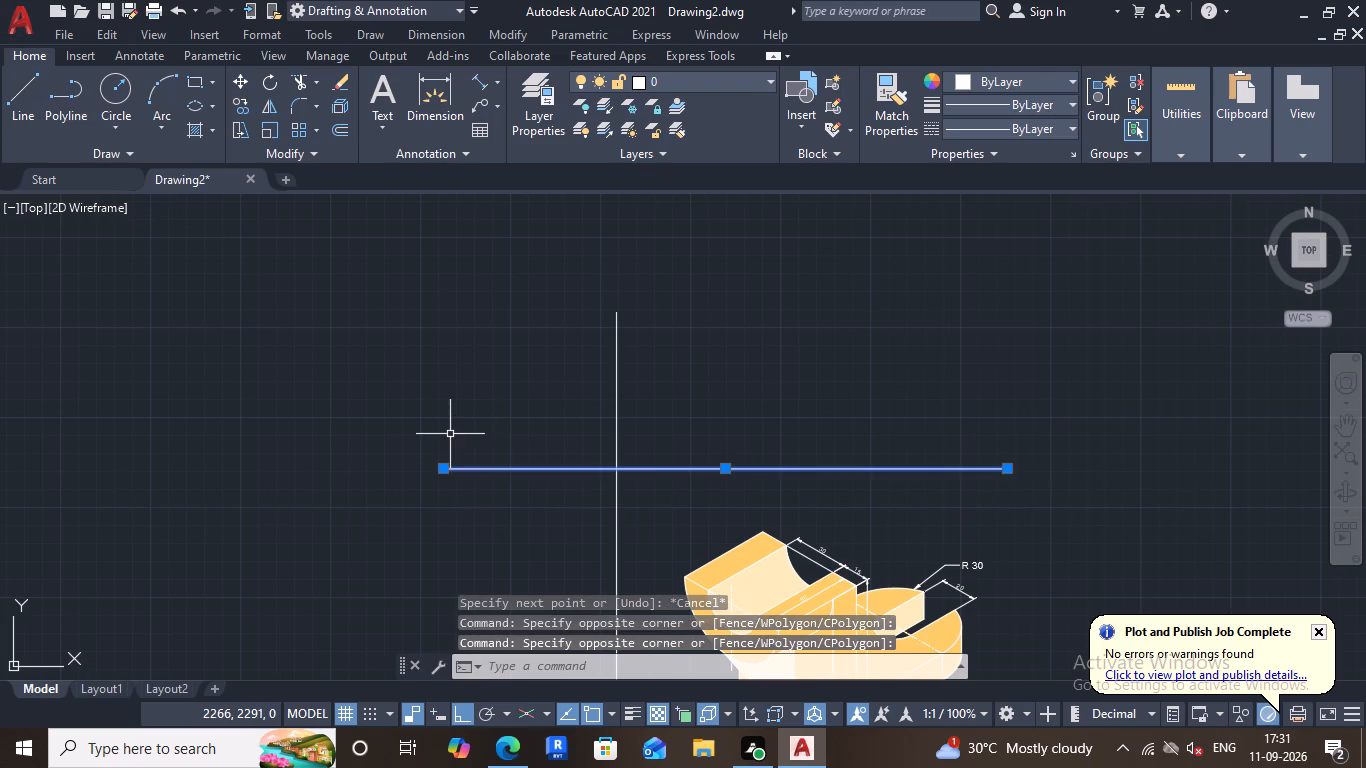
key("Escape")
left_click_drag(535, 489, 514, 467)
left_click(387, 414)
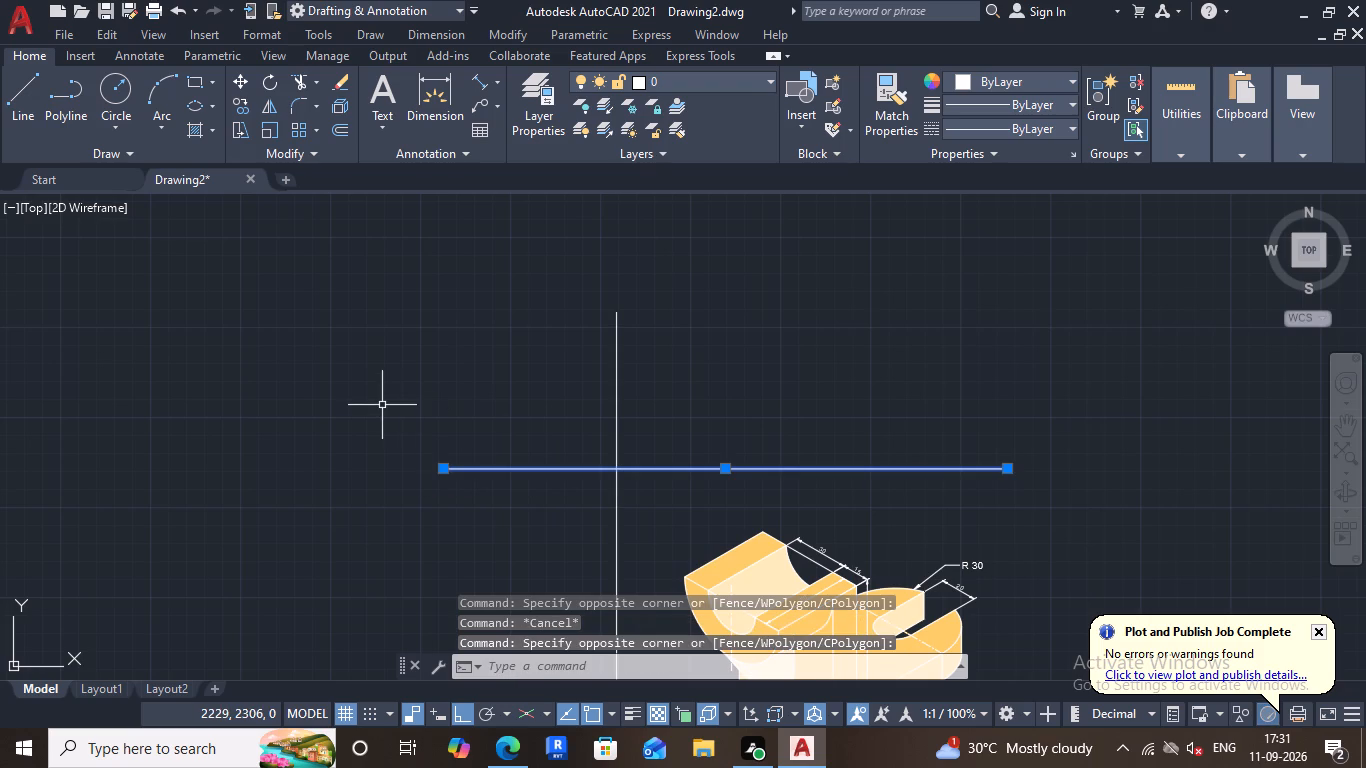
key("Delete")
Draw a horizontal line about 445 units long above the bracket, crossing the vertical line and extending well beyond it on both sides.
left_click(31, 75)
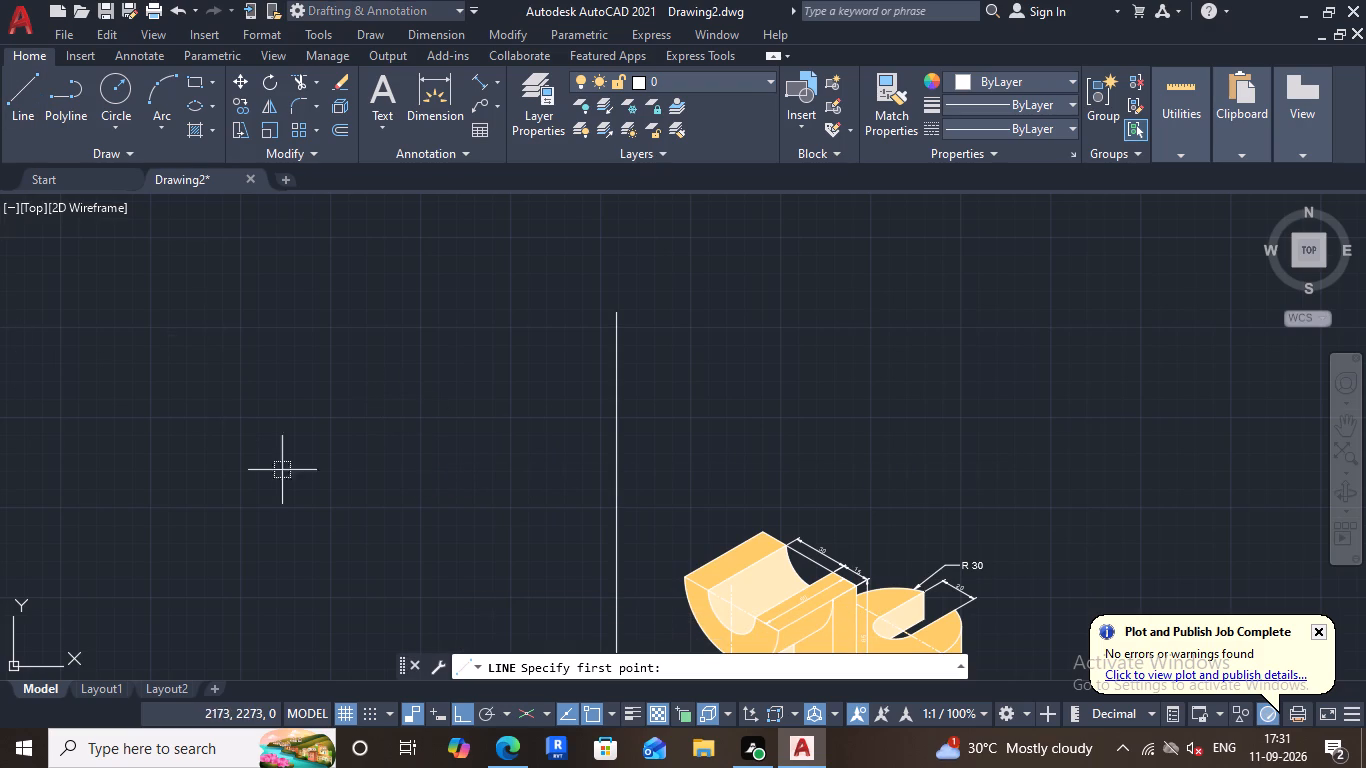
left_click(208, 503)
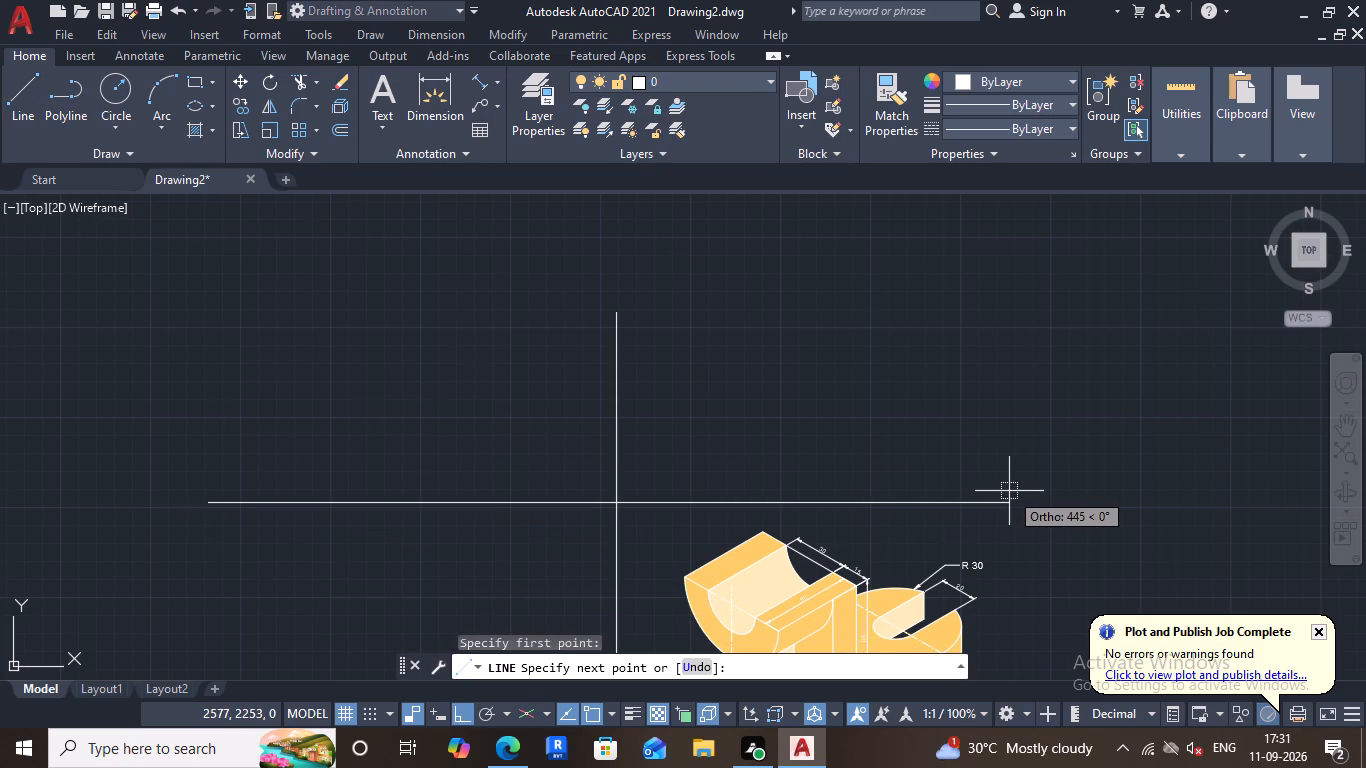
left_click(1009, 491)
key("Escape")
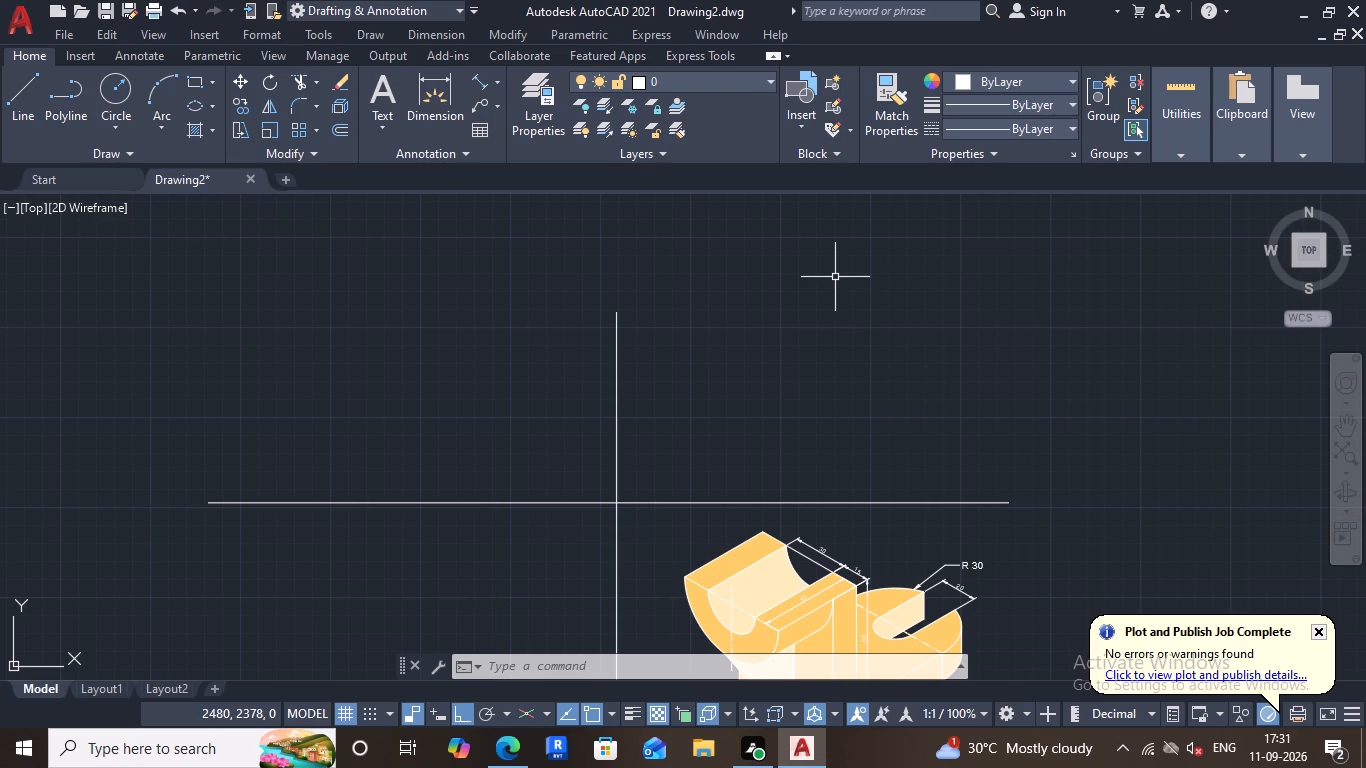
Begin an L-shaped view outline above the horizontal reference line with a 100 base, a 15 end edge and an 85 return edge.
scroll(865, 255, "down", 2)
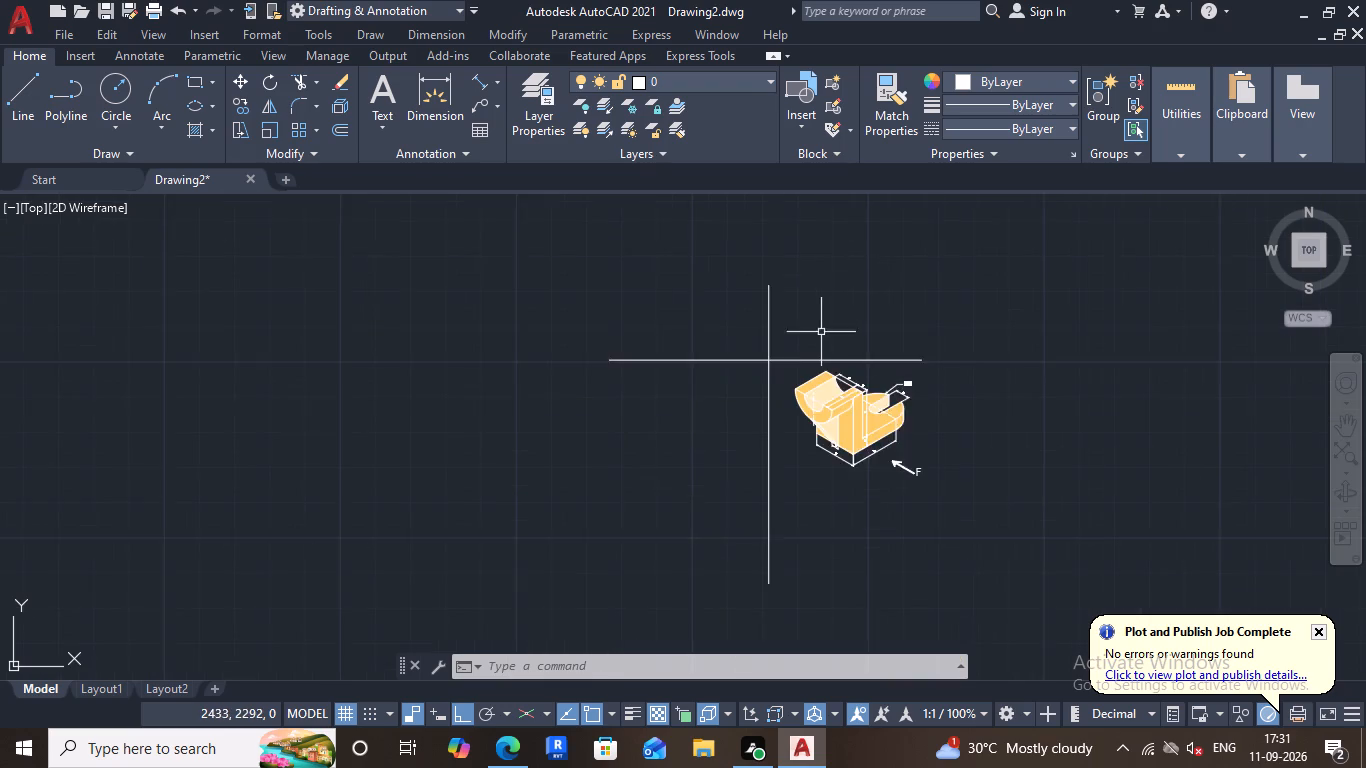
scroll(810, 324, "up", 1)
left_click(25, 86)
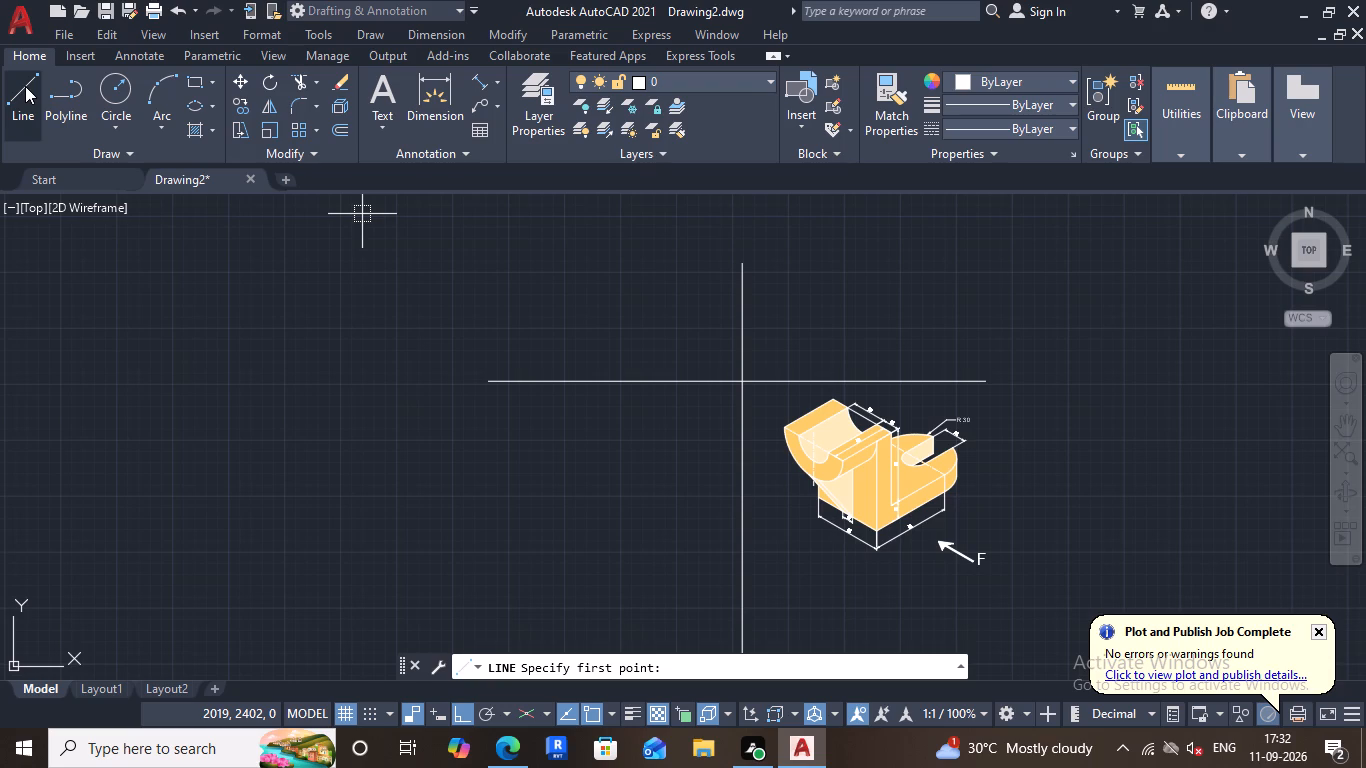
scroll(152, 98, "down", 2)
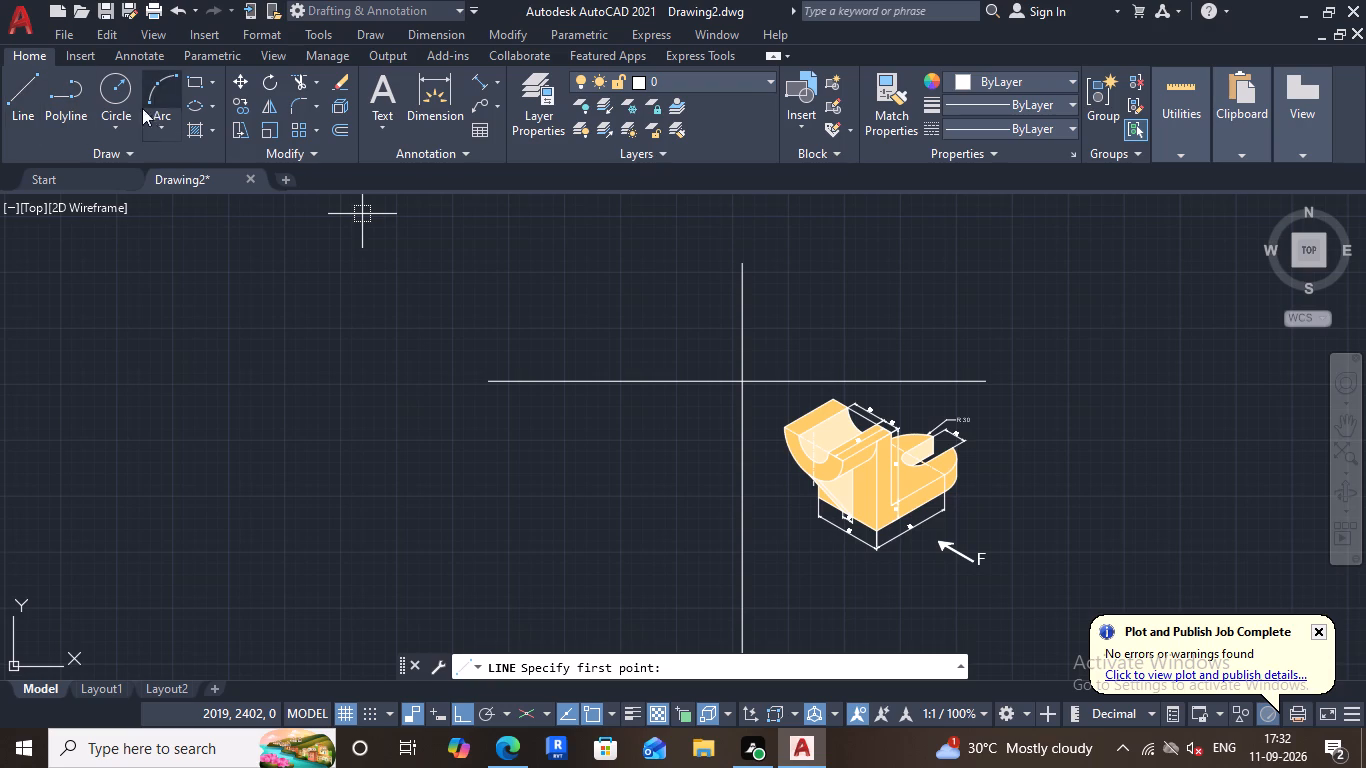
left_click(17, 103)
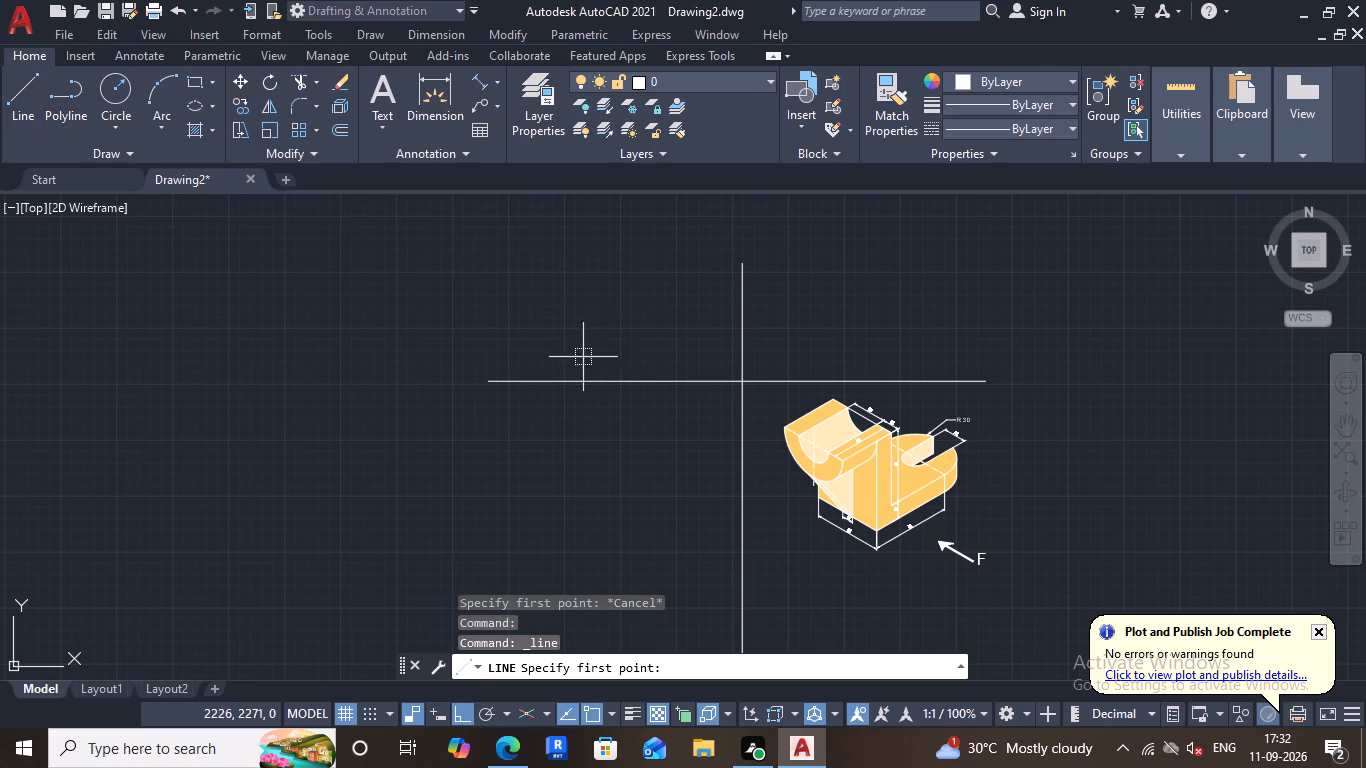
left_click_drag(573, 355, 585, 355)
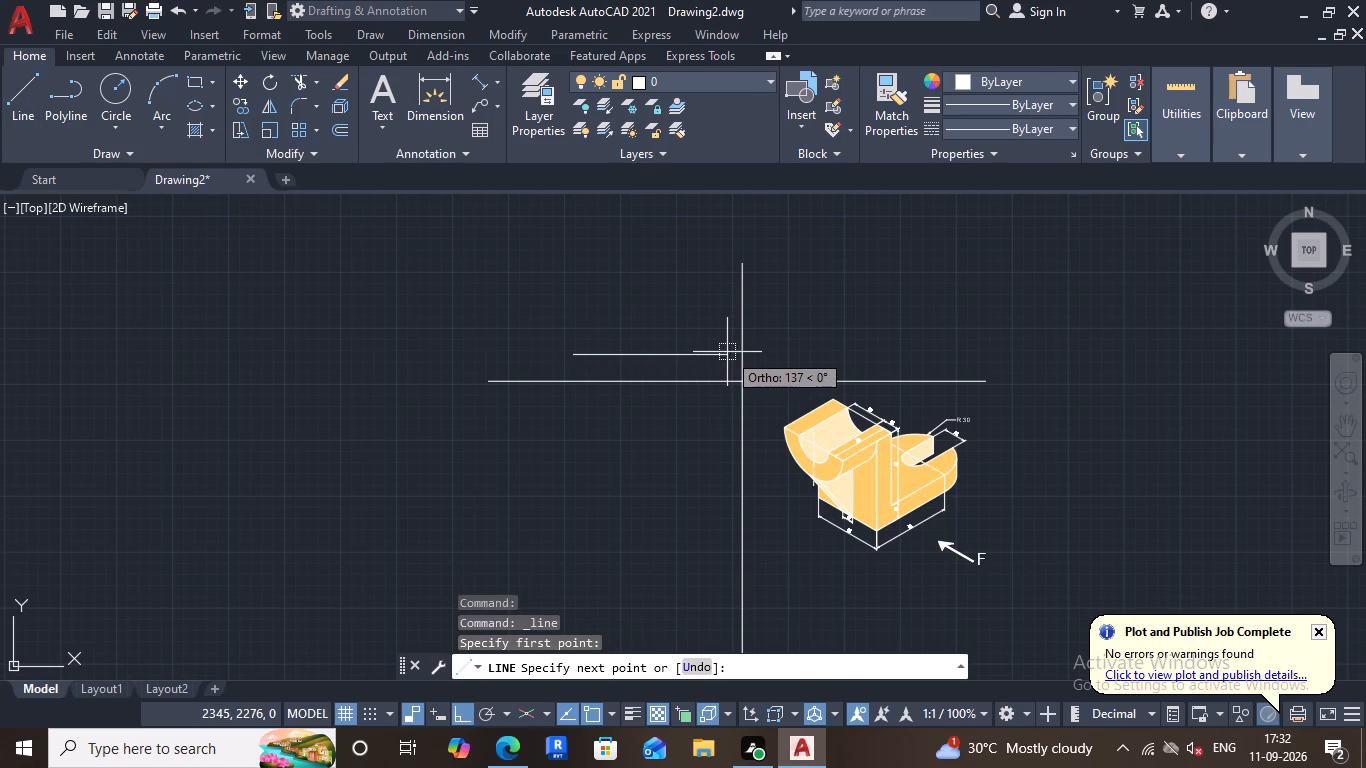
type("100")
key("Return")
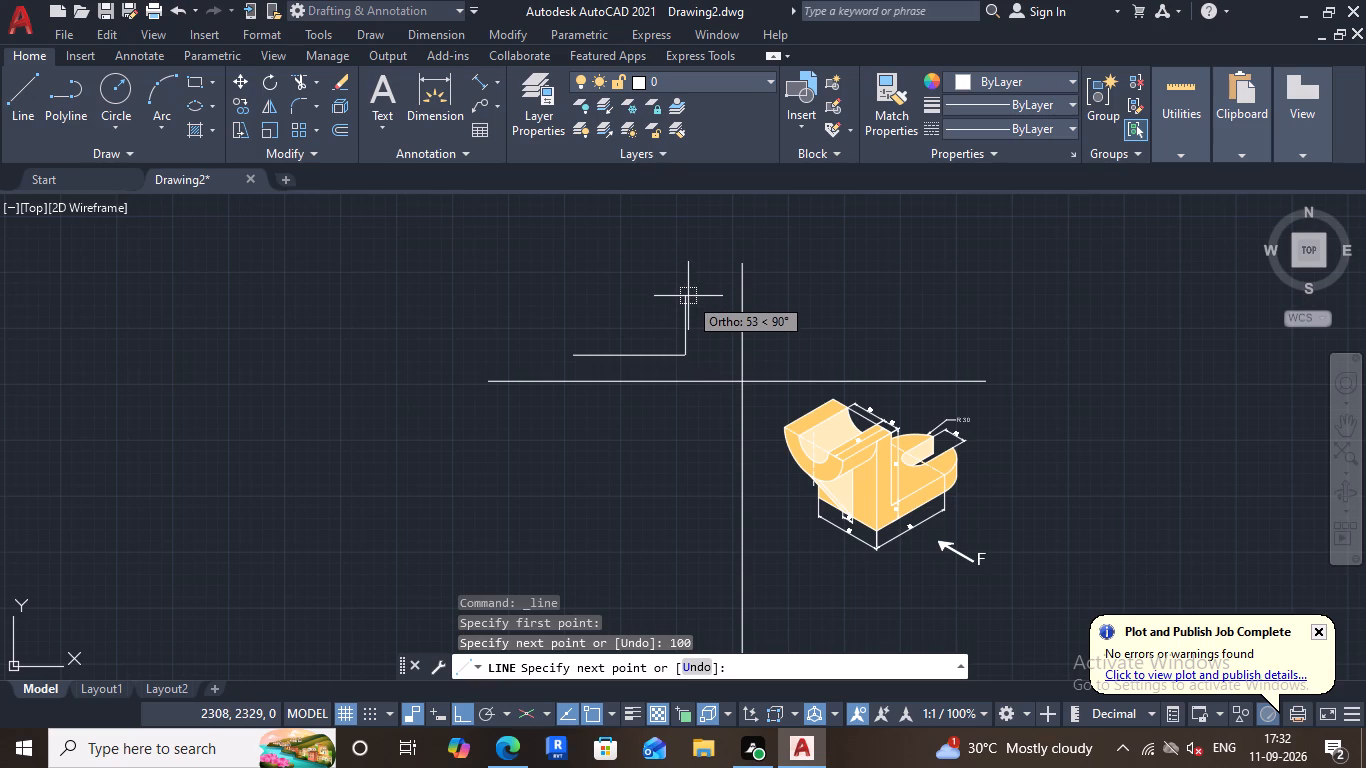
type("15")
key("Return")
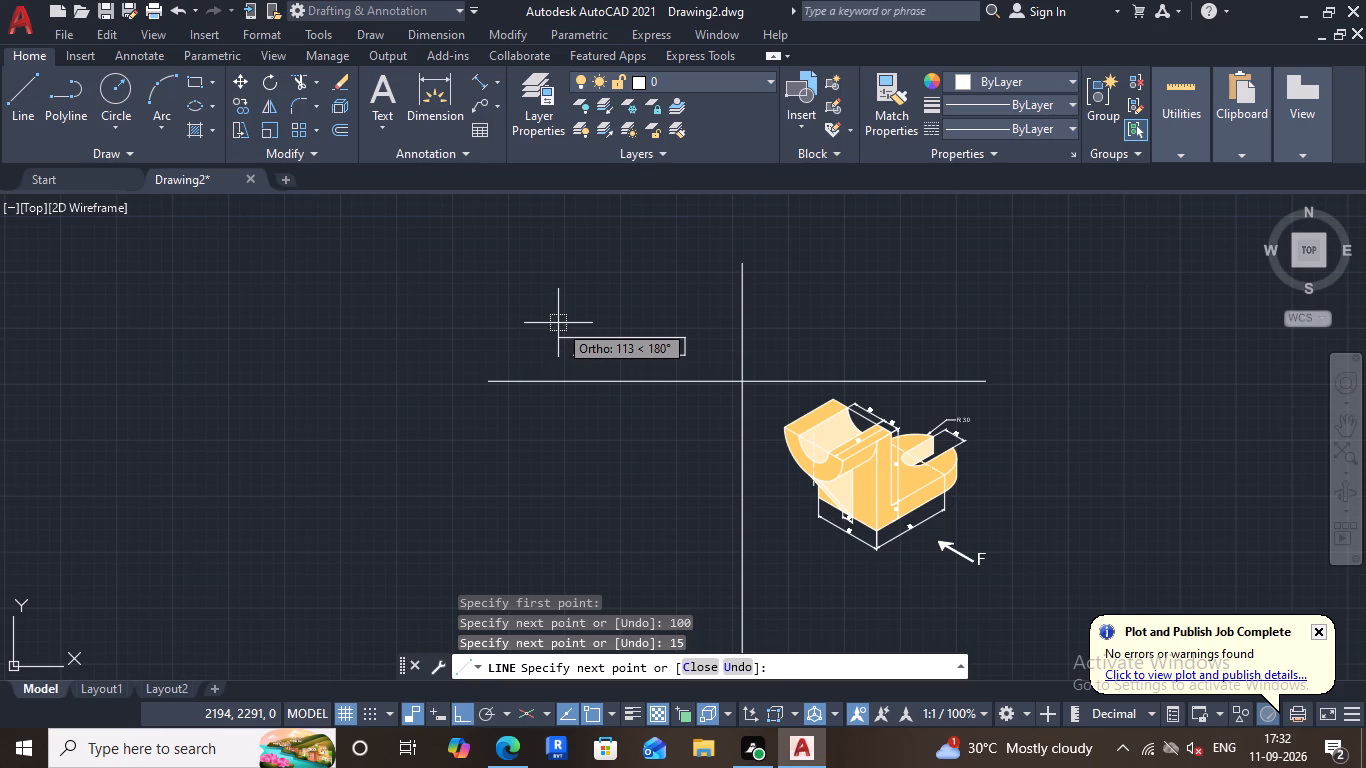
type("85")
key("Return")
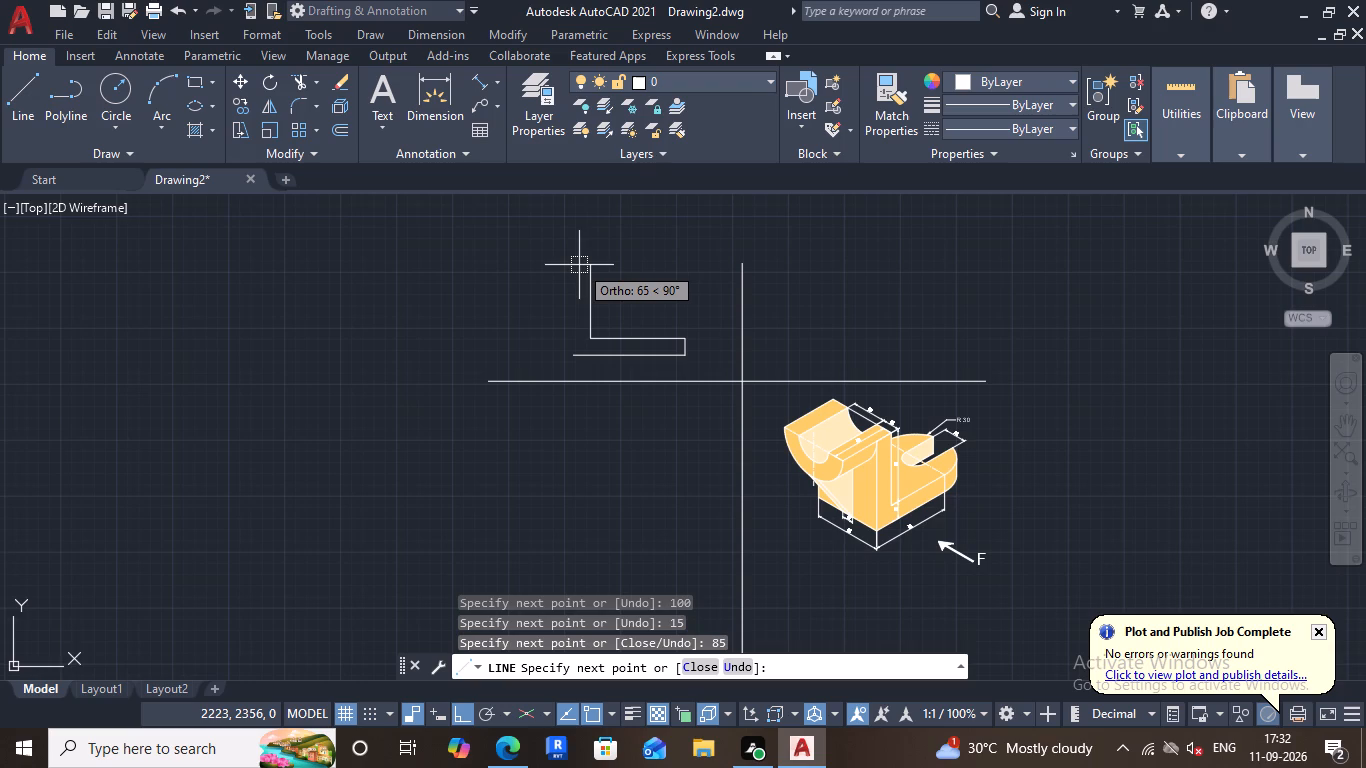
Finish the L-shaped outline with a 65 upright edge, a 15 top edge and a closing edge down to the start point.
scroll(595, 256, "down", 2)
scroll(588, 235, "up", 3)
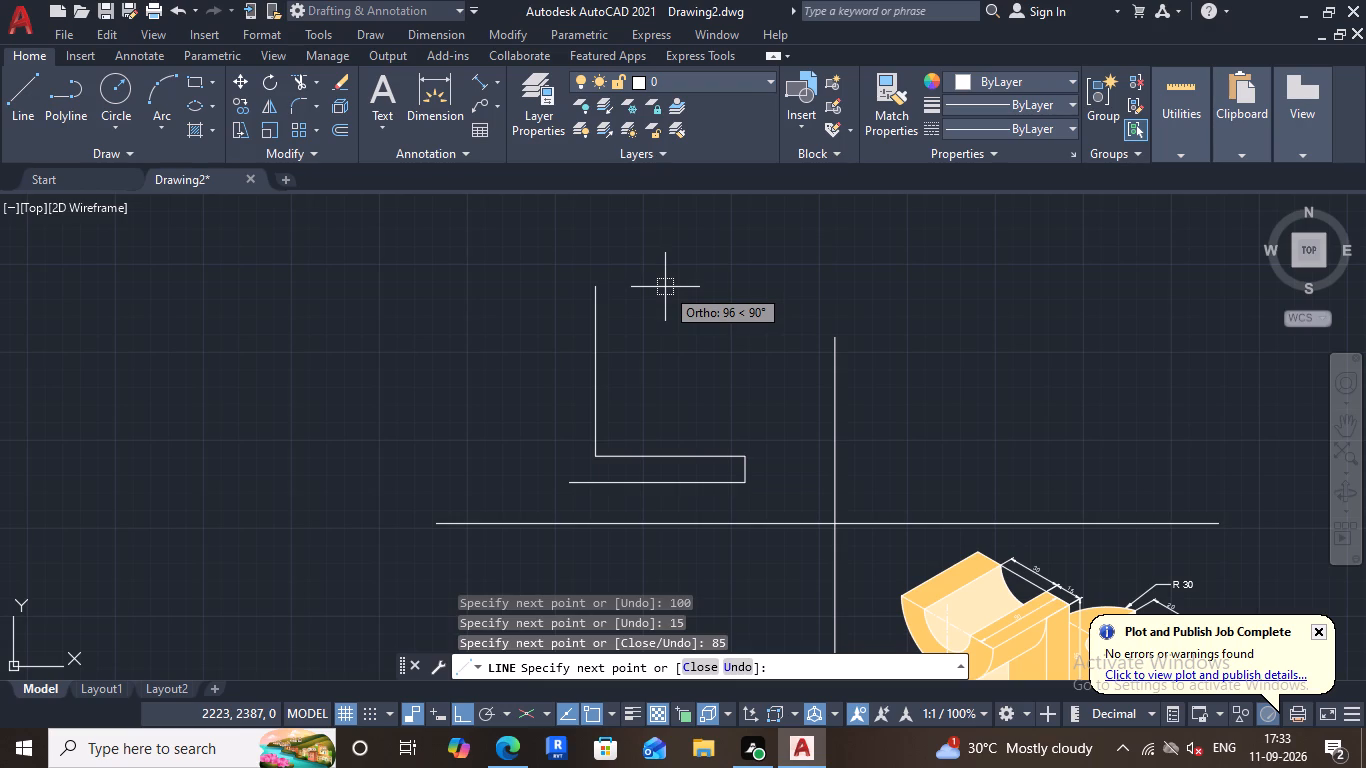
scroll(727, 266, "down", 2)
scroll(716, 292, "up", 2)
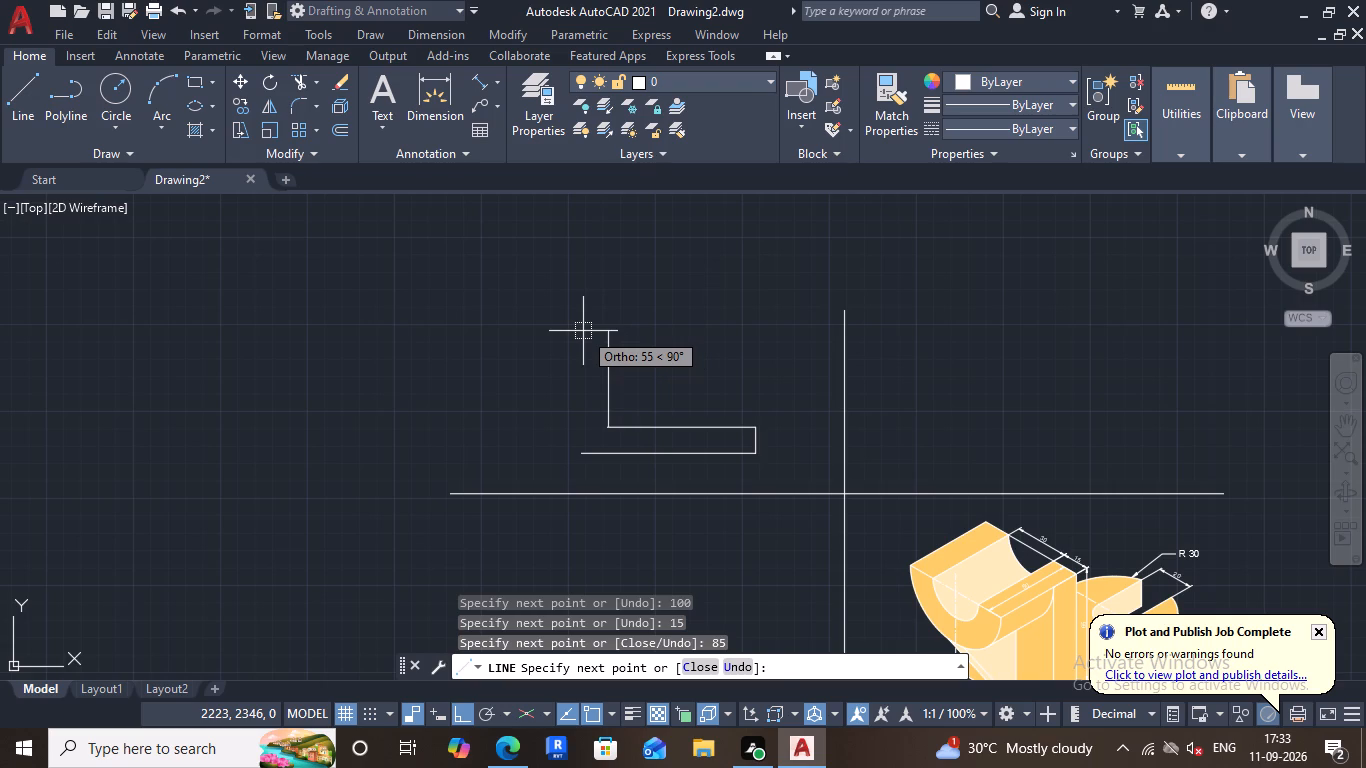
type("65")
key("Return")
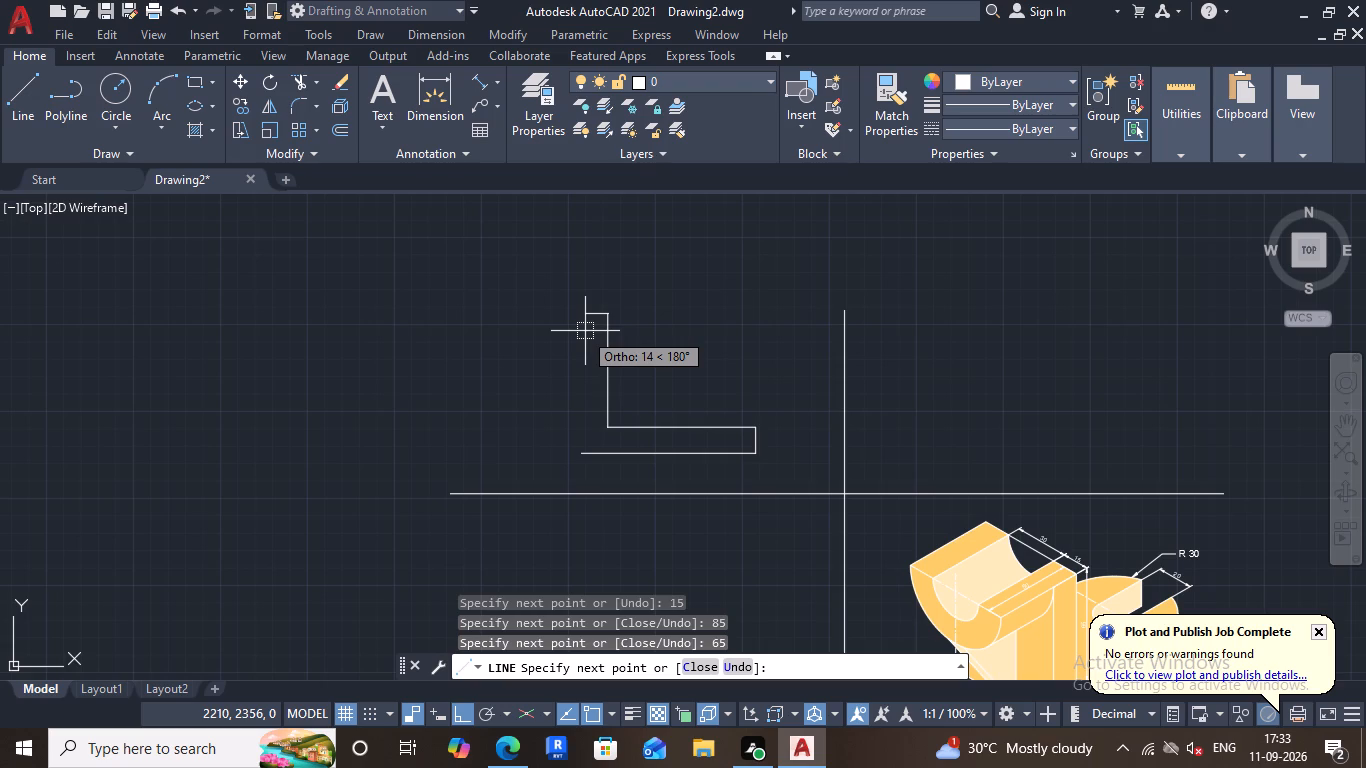
scroll(598, 320, "down", 1)
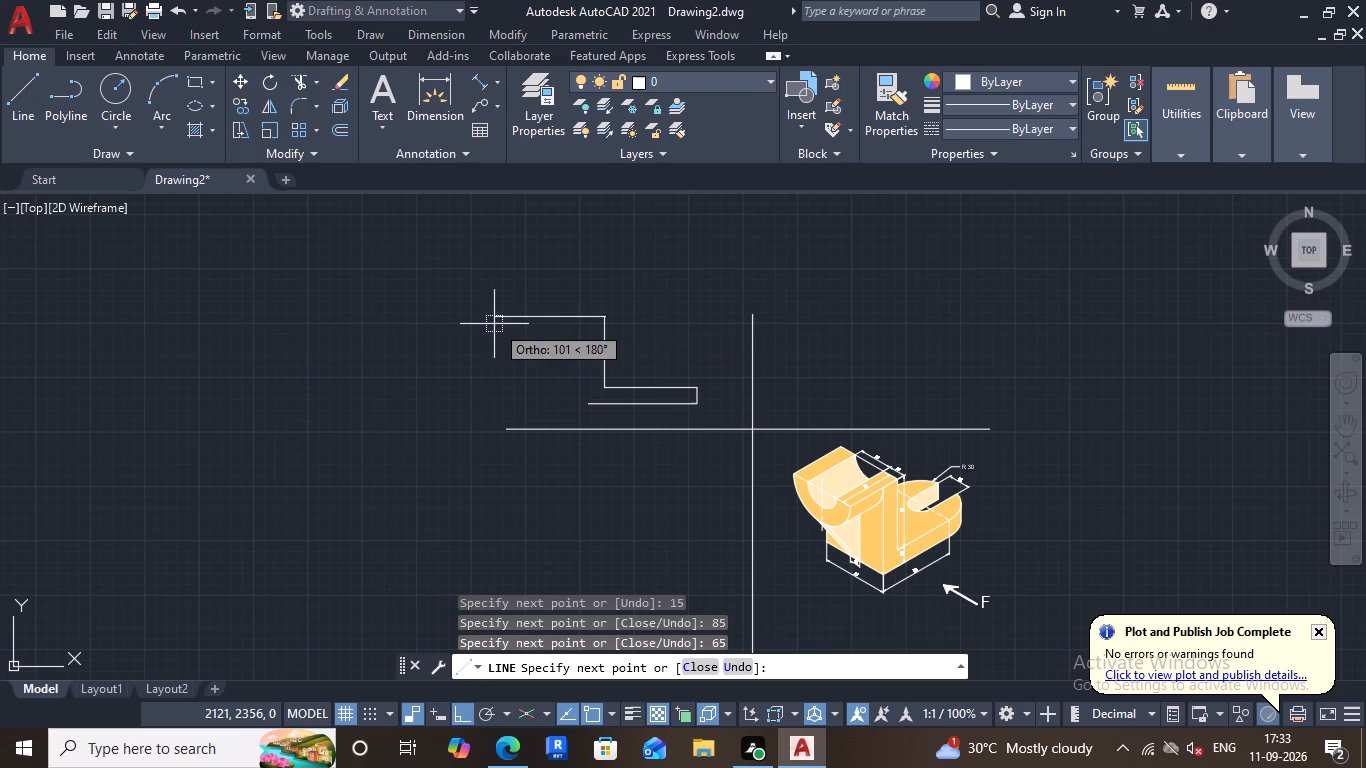
type("15")
key("Return")
scroll(587, 403, "up", 2)
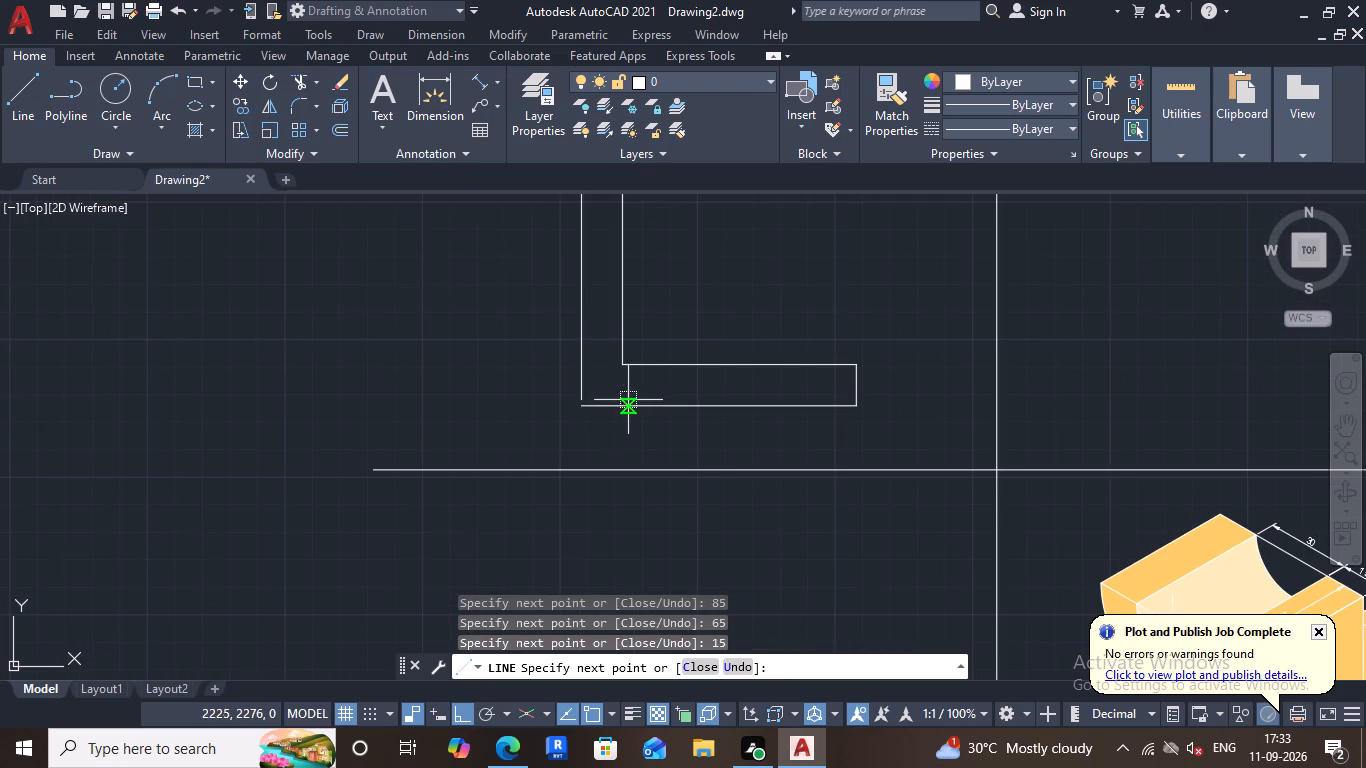
left_click(586, 401)
key("Escape")
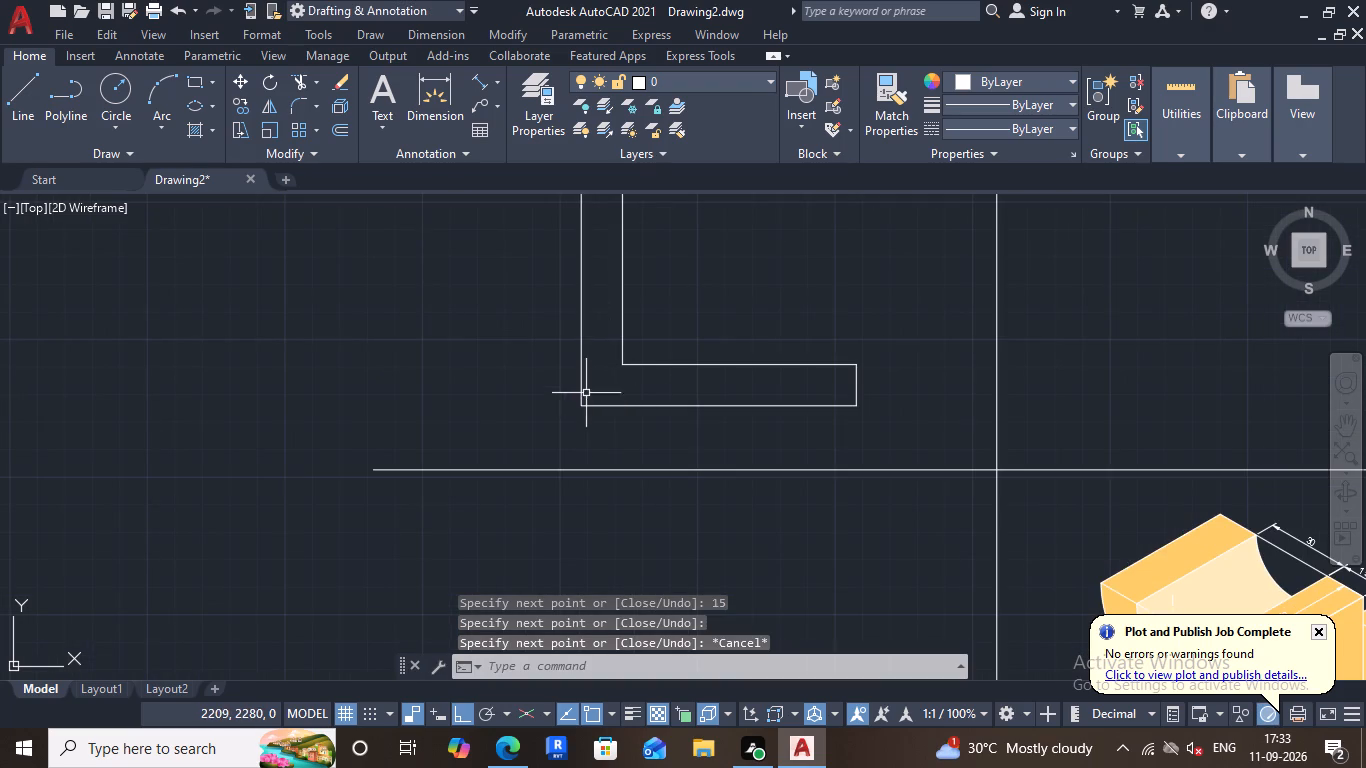
Draw a 35 by 30 rectangle against the upright's outer side, level with its top edge.
scroll(586, 385, "down", 3)
scroll(551, 323, "up", 2)
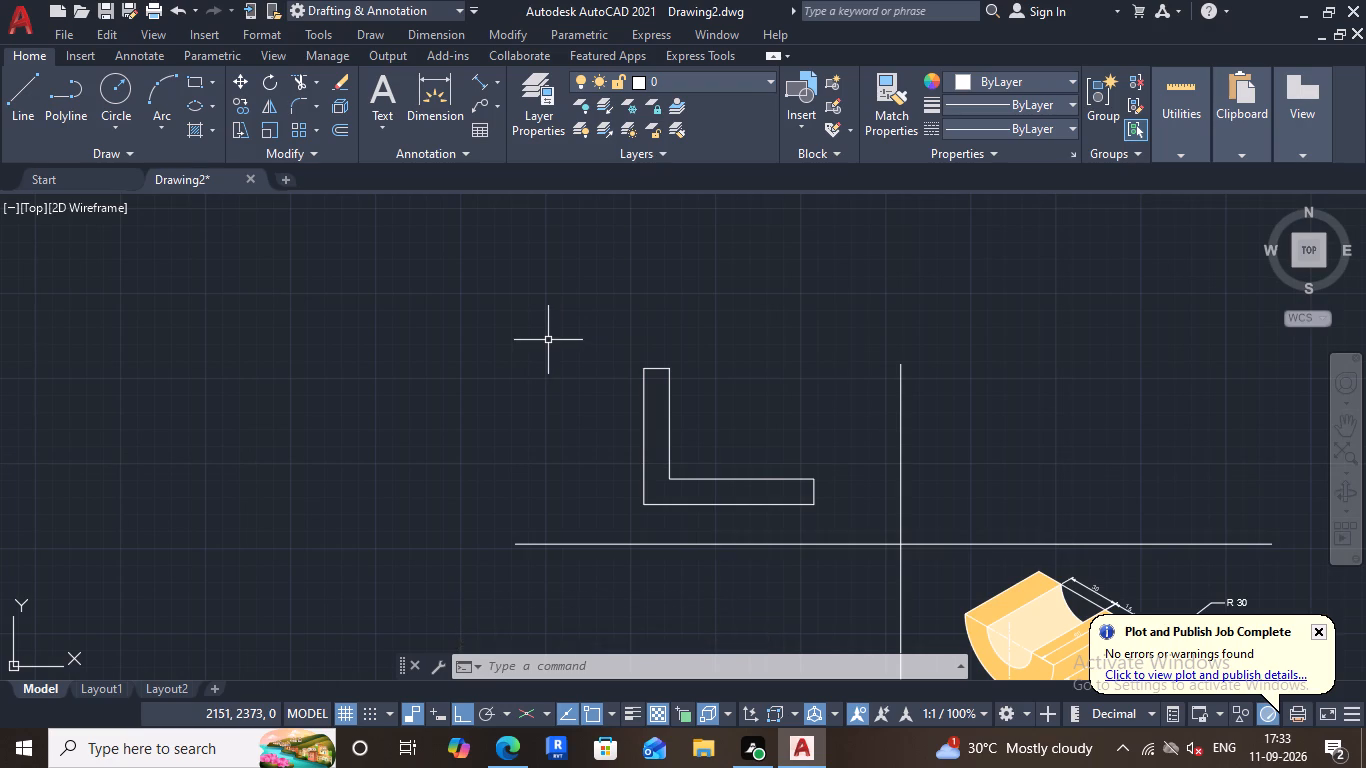
scroll(551, 340, "down", 2)
scroll(609, 406, "up", 3)
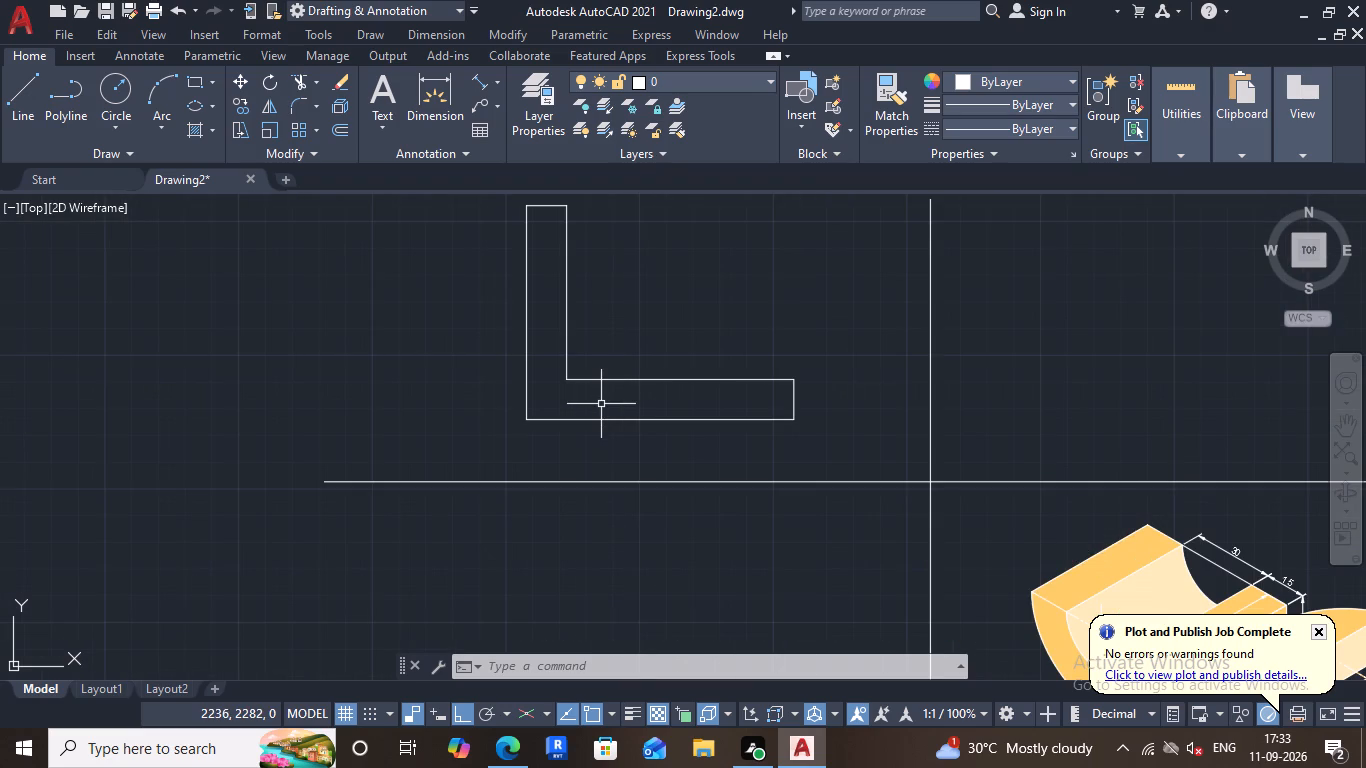
middle_click_drag(602, 406, 705, 483)
left_click(24, 108)
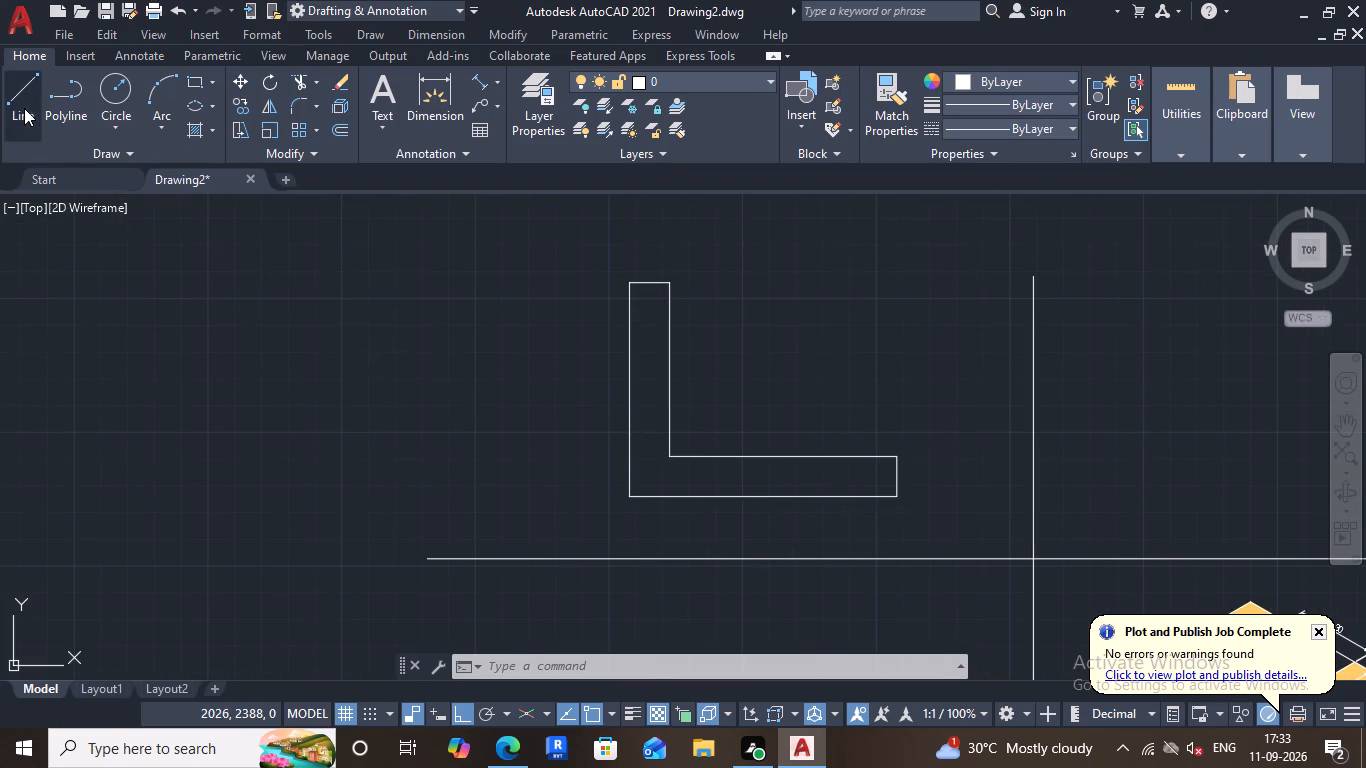
left_click(634, 287)
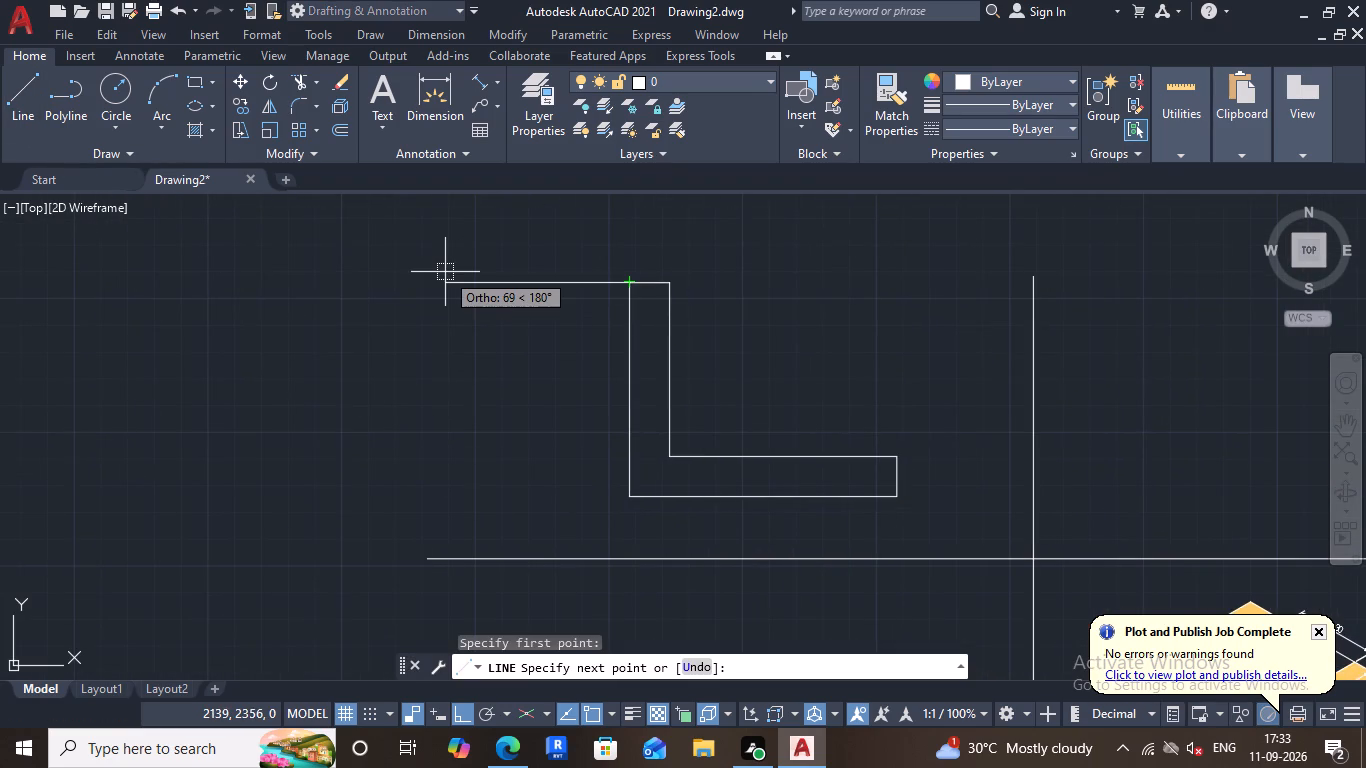
type("35")
key("Return")
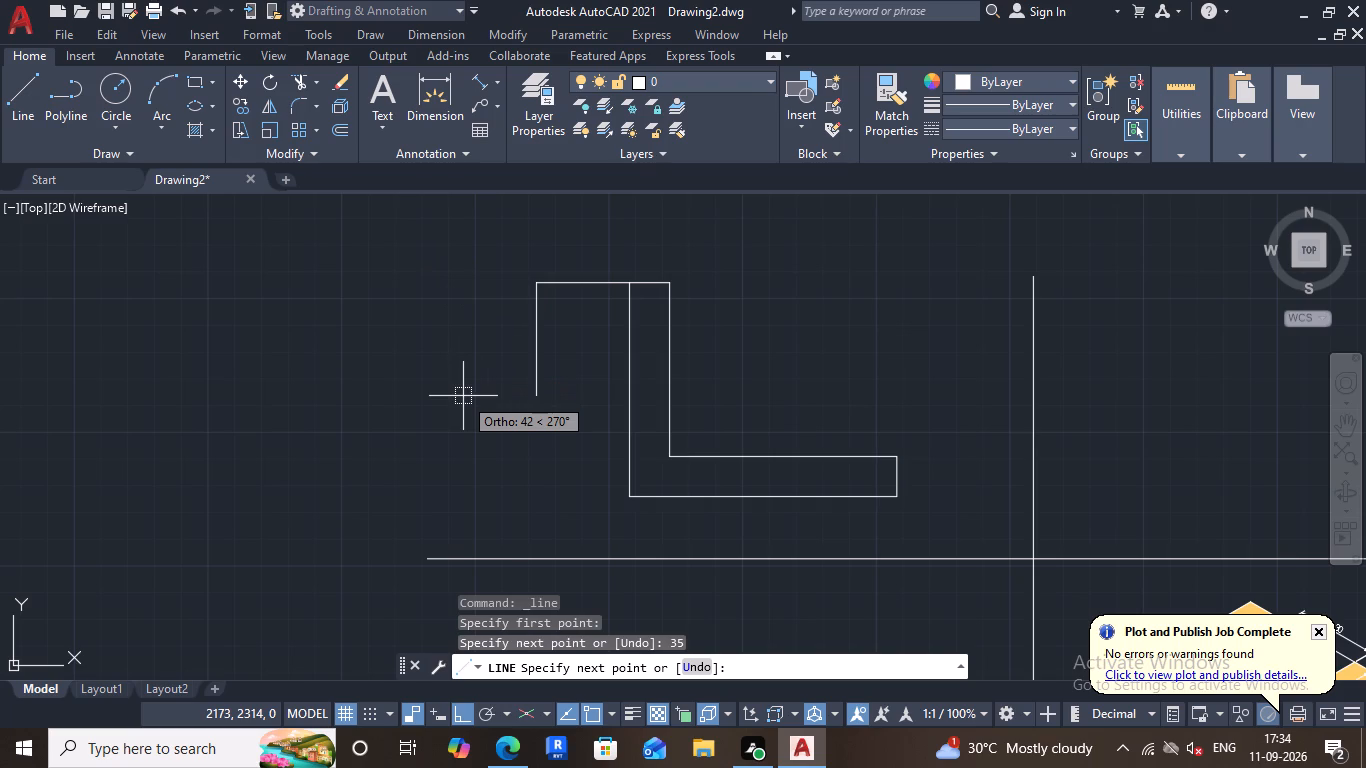
type("30")
key("Return")
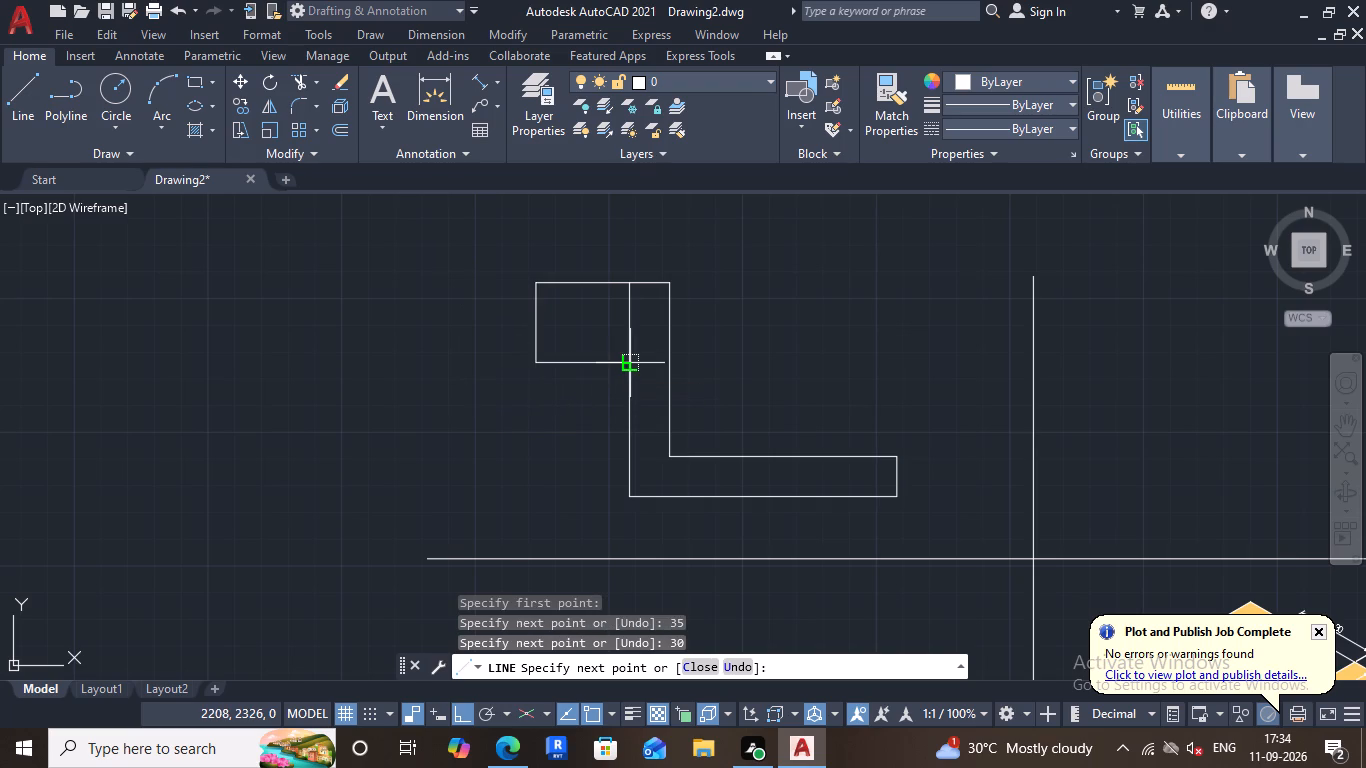
left_click(636, 357)
key("Escape")
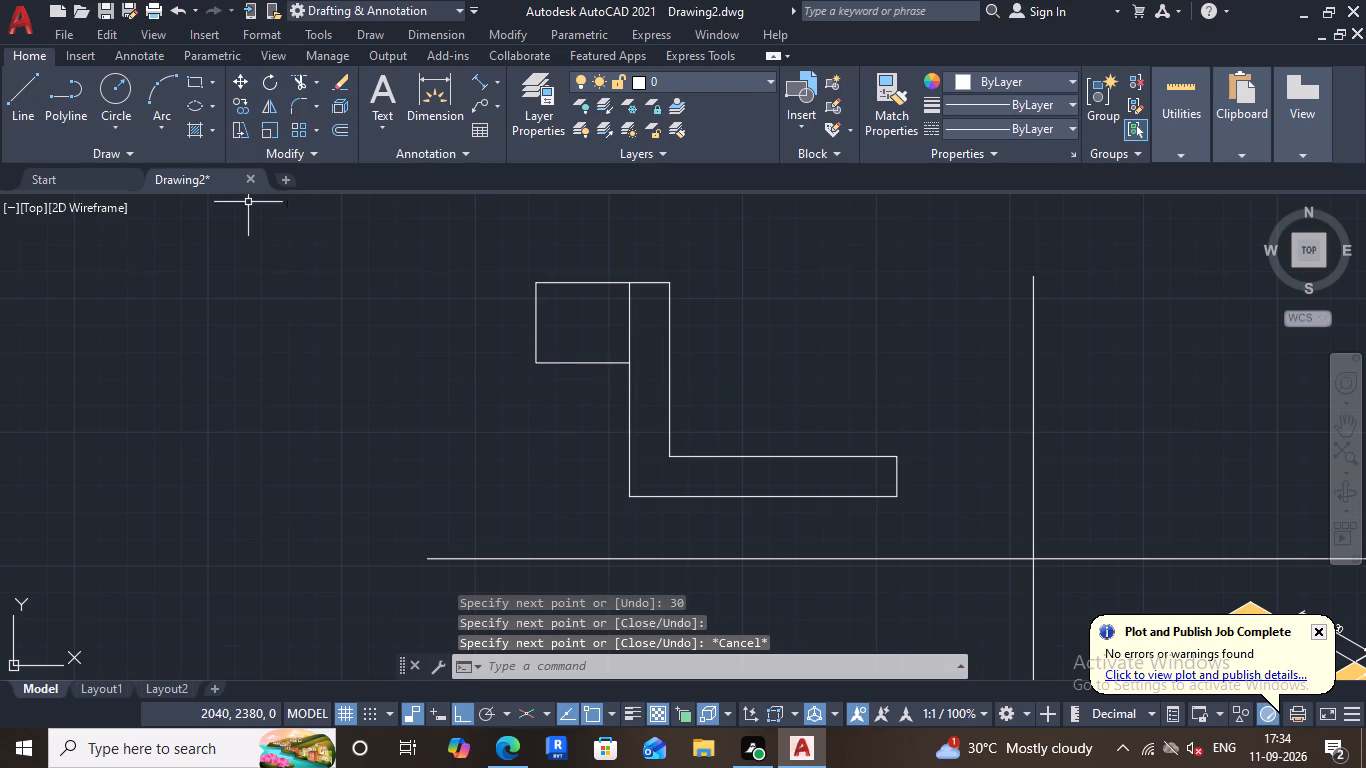
Set the current linetype to CENTER2 and draw a horizontal centreline through the rectangle and upright, extending past both sides.
scroll(809, 261, "down", 1)
scroll(816, 269, "up", 1)
scroll(822, 279, "down", 1)
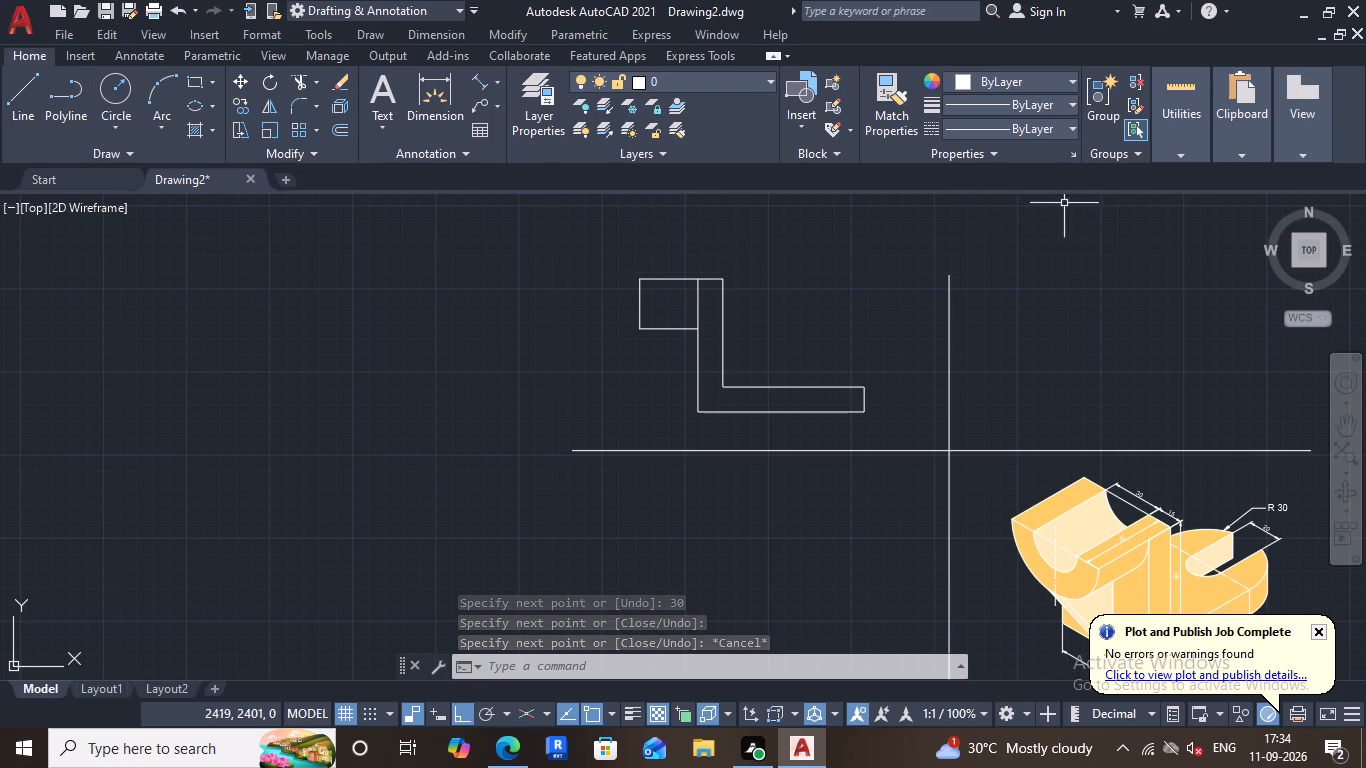
left_click(1075, 130)
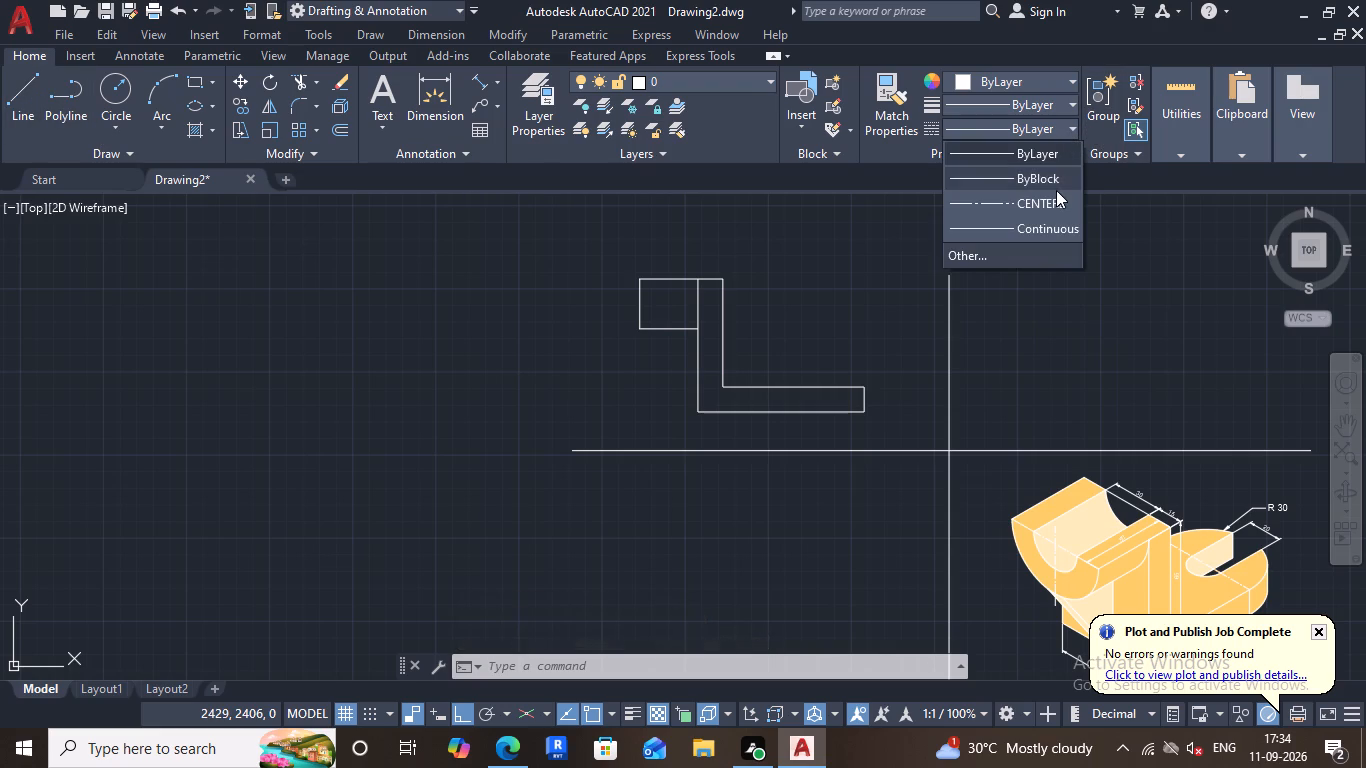
left_click(1056, 206)
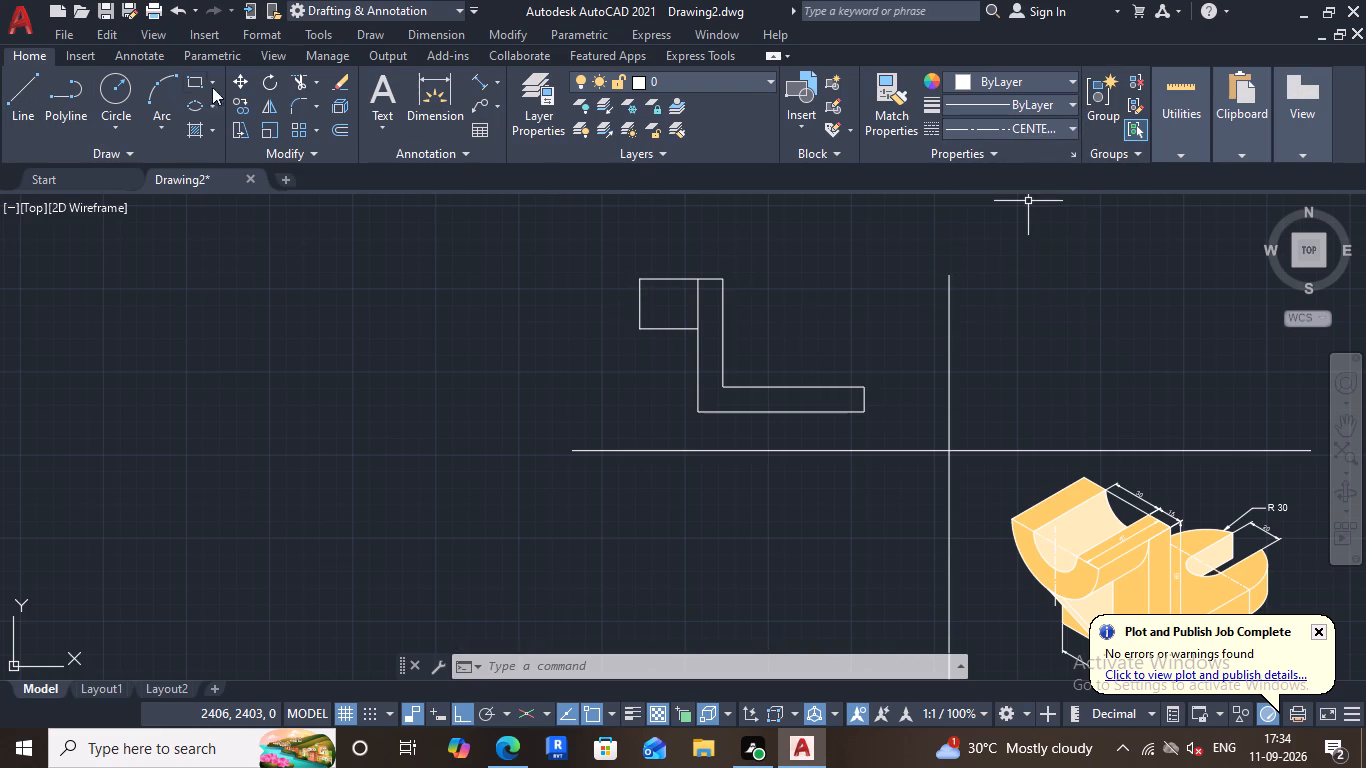
left_click(25, 84)
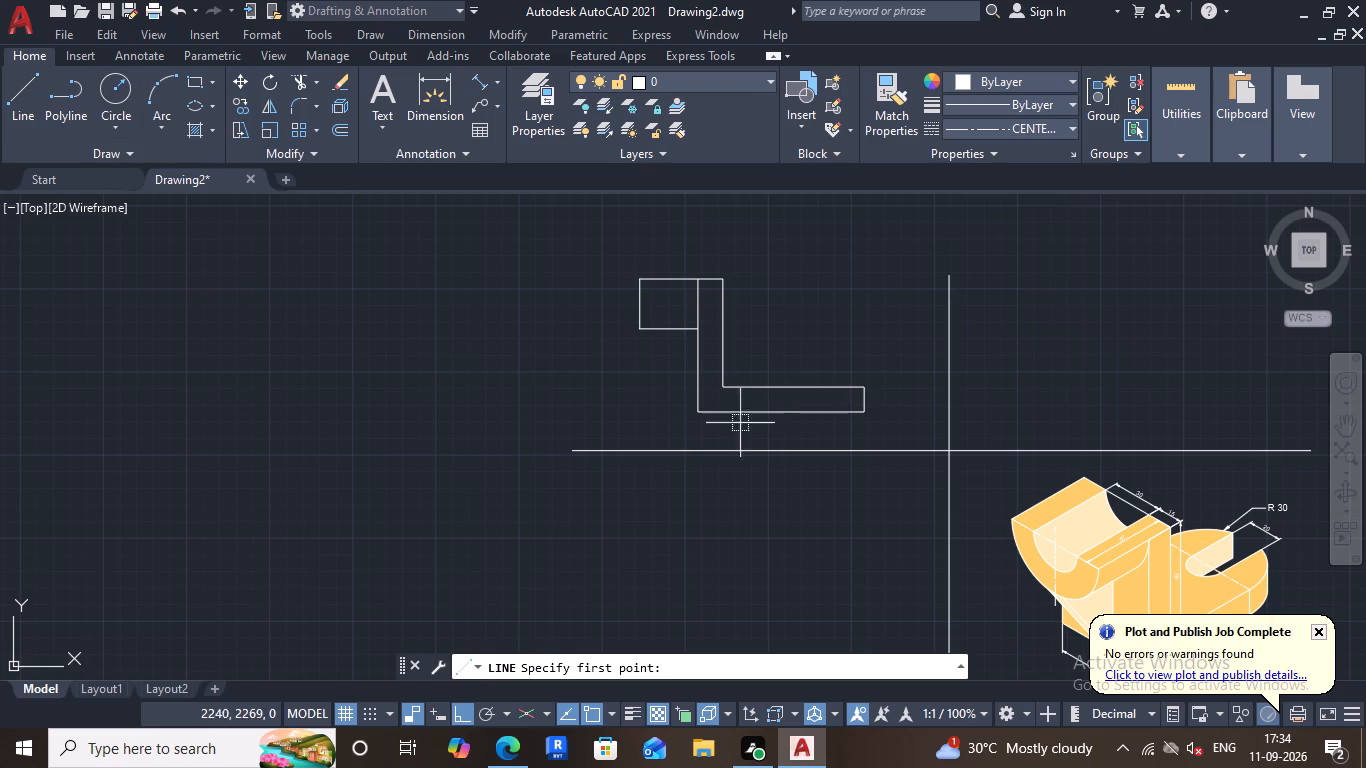
left_click(550, 306)
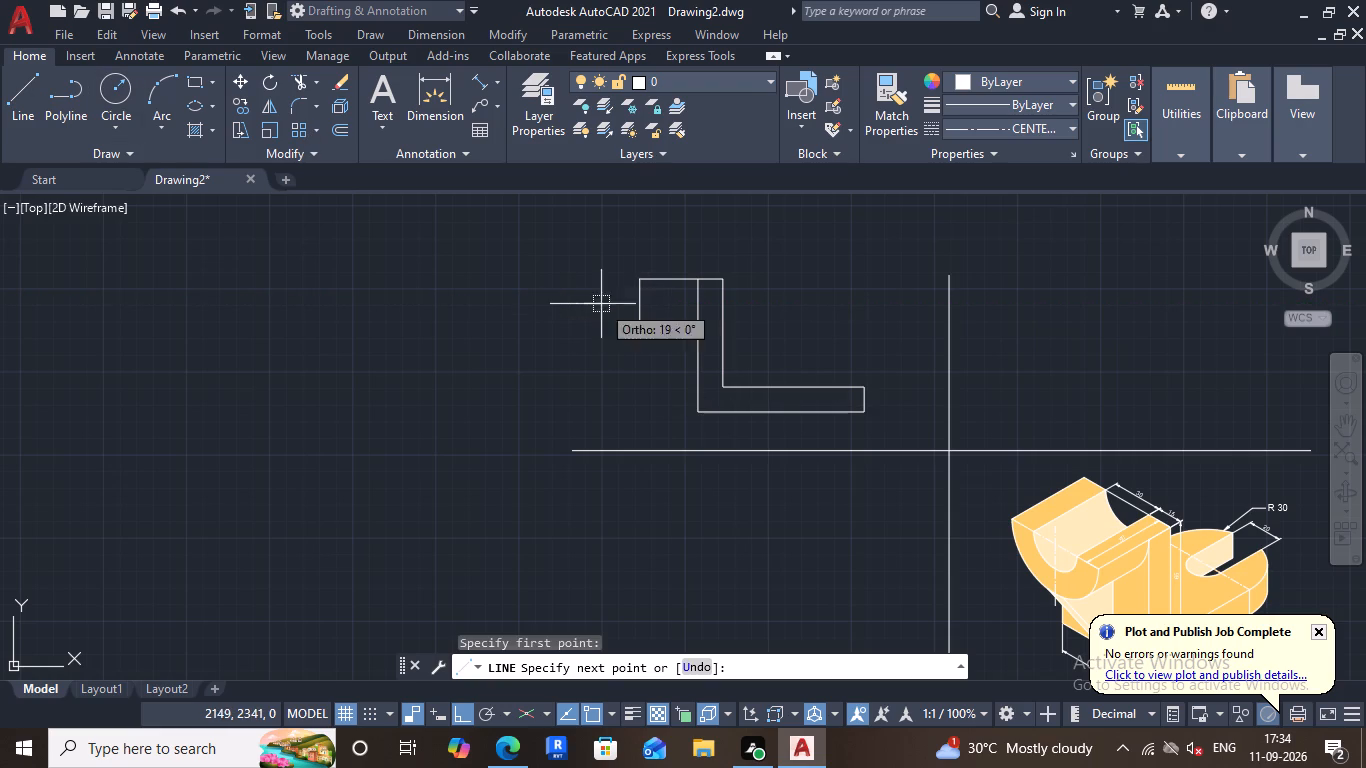
left_click(782, 305)
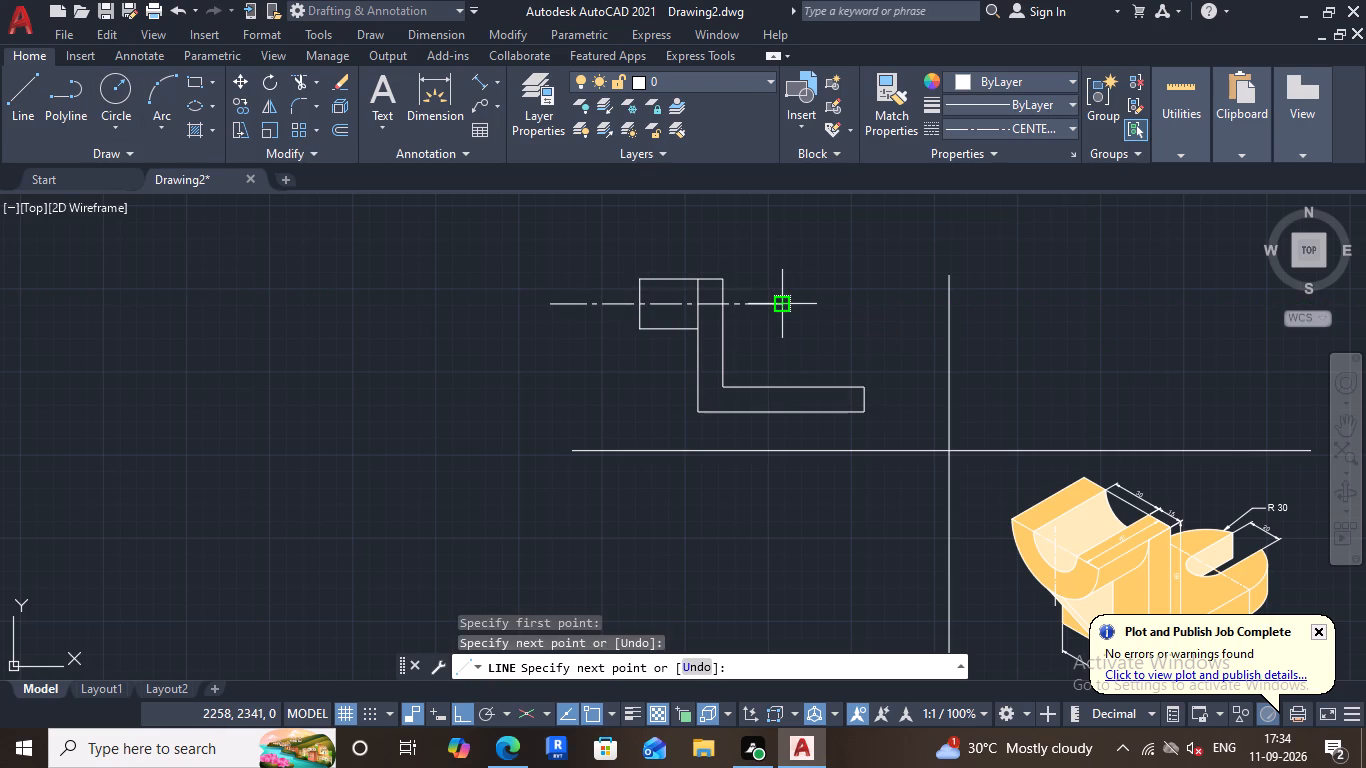
key("Escape")
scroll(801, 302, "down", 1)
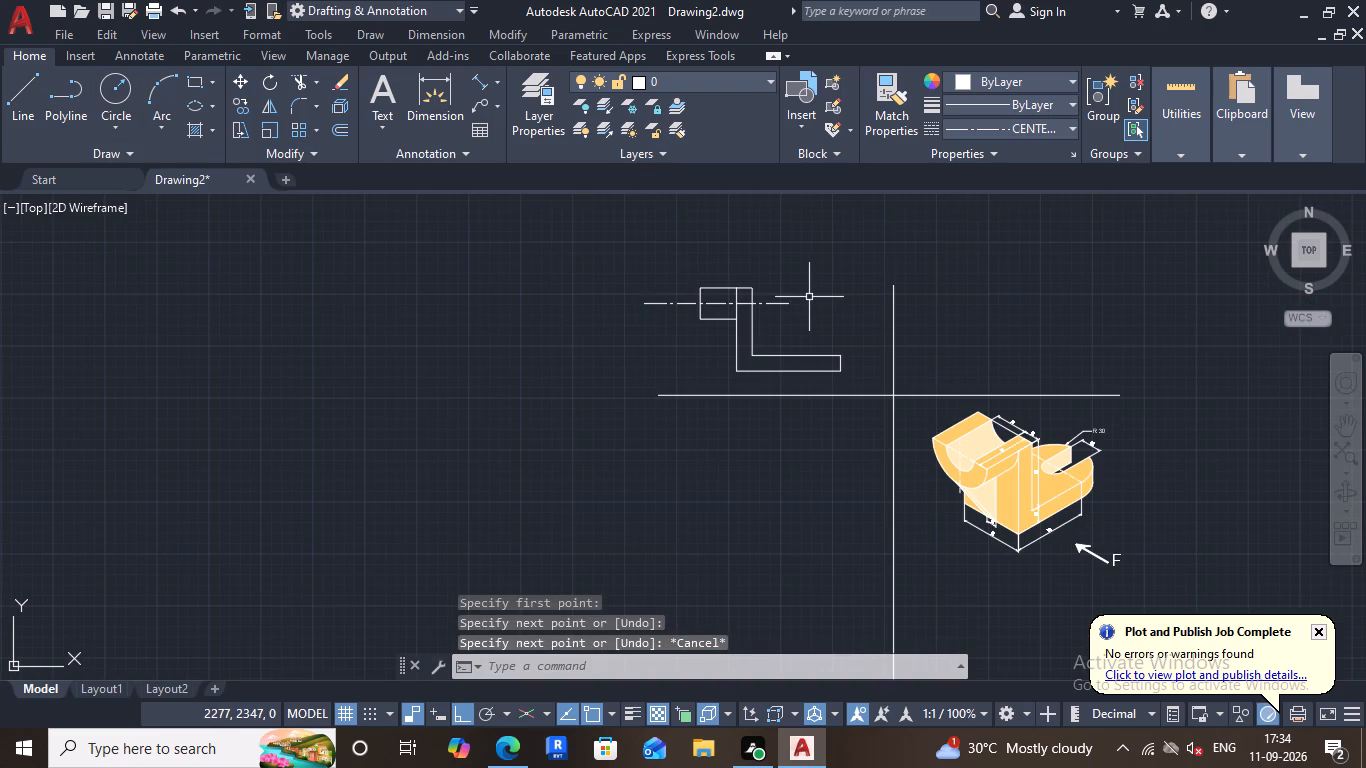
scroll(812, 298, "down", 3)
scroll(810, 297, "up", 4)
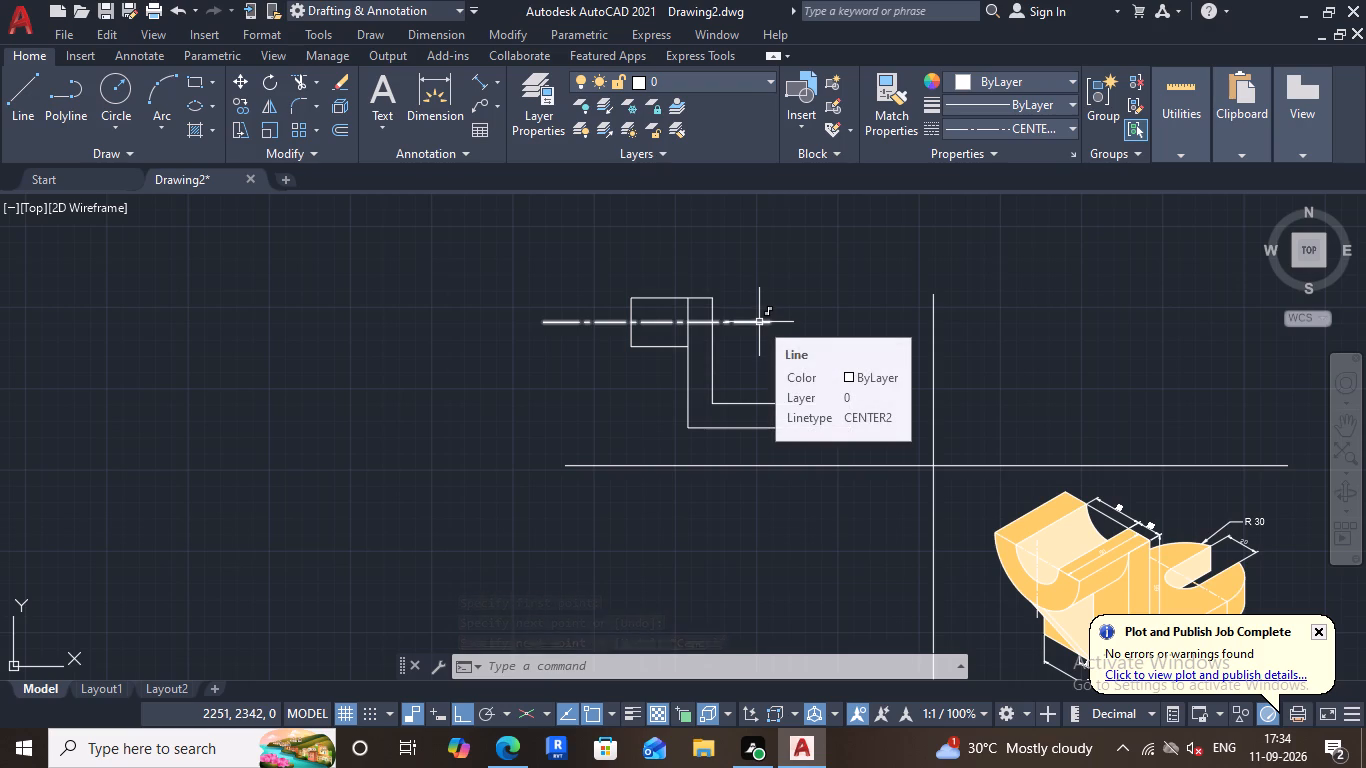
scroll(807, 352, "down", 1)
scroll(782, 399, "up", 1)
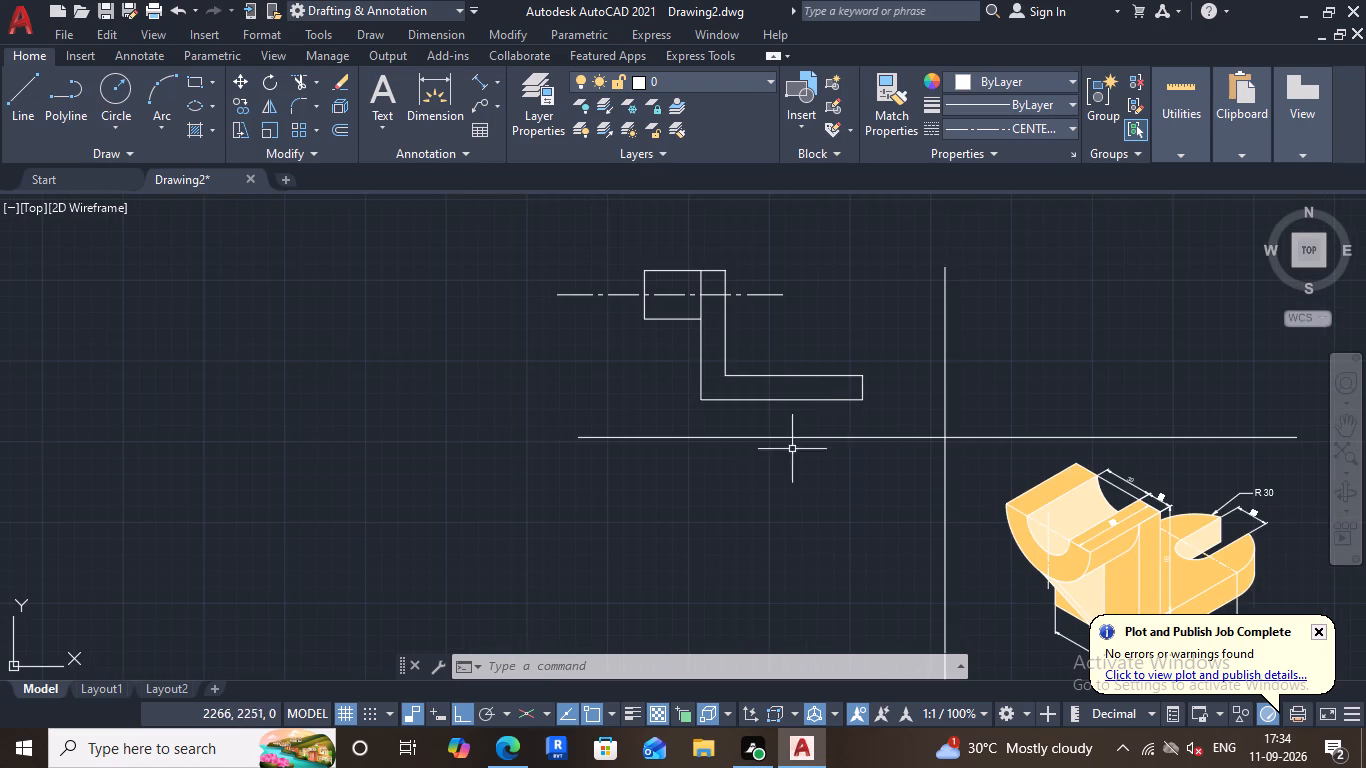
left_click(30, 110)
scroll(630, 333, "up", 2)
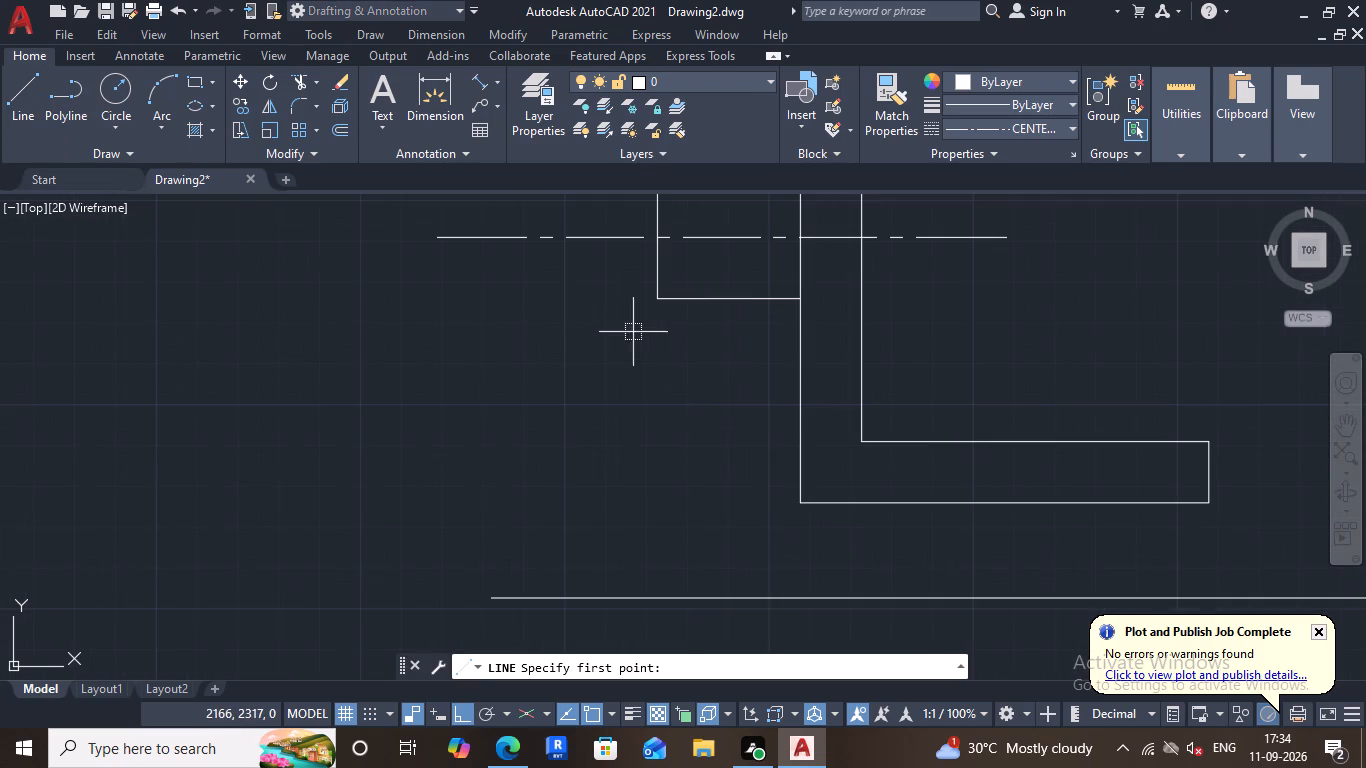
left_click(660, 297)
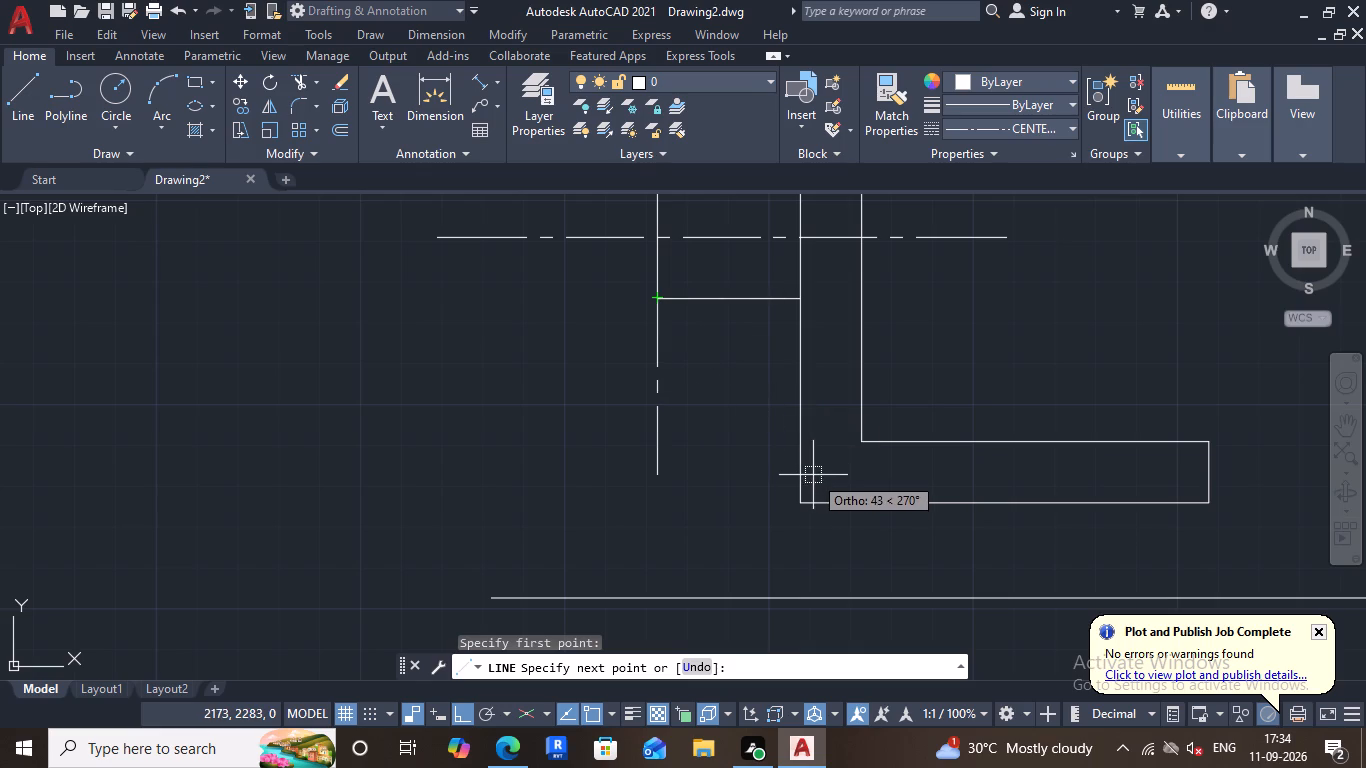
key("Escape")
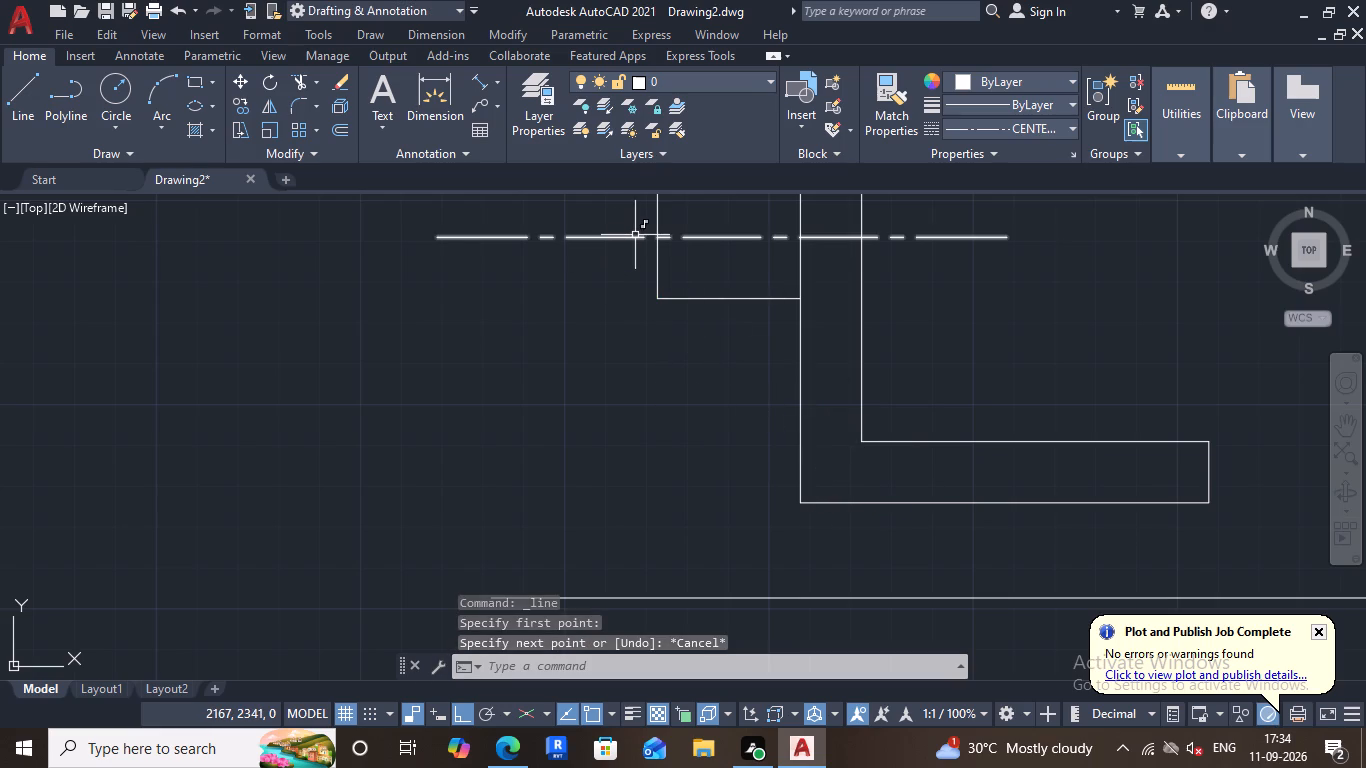
Set the current linetype to ByLayer and draw a sloping rib line from the rectangle's lower outer corner to the L-outline's bottom corner.
left_click(1070, 129)
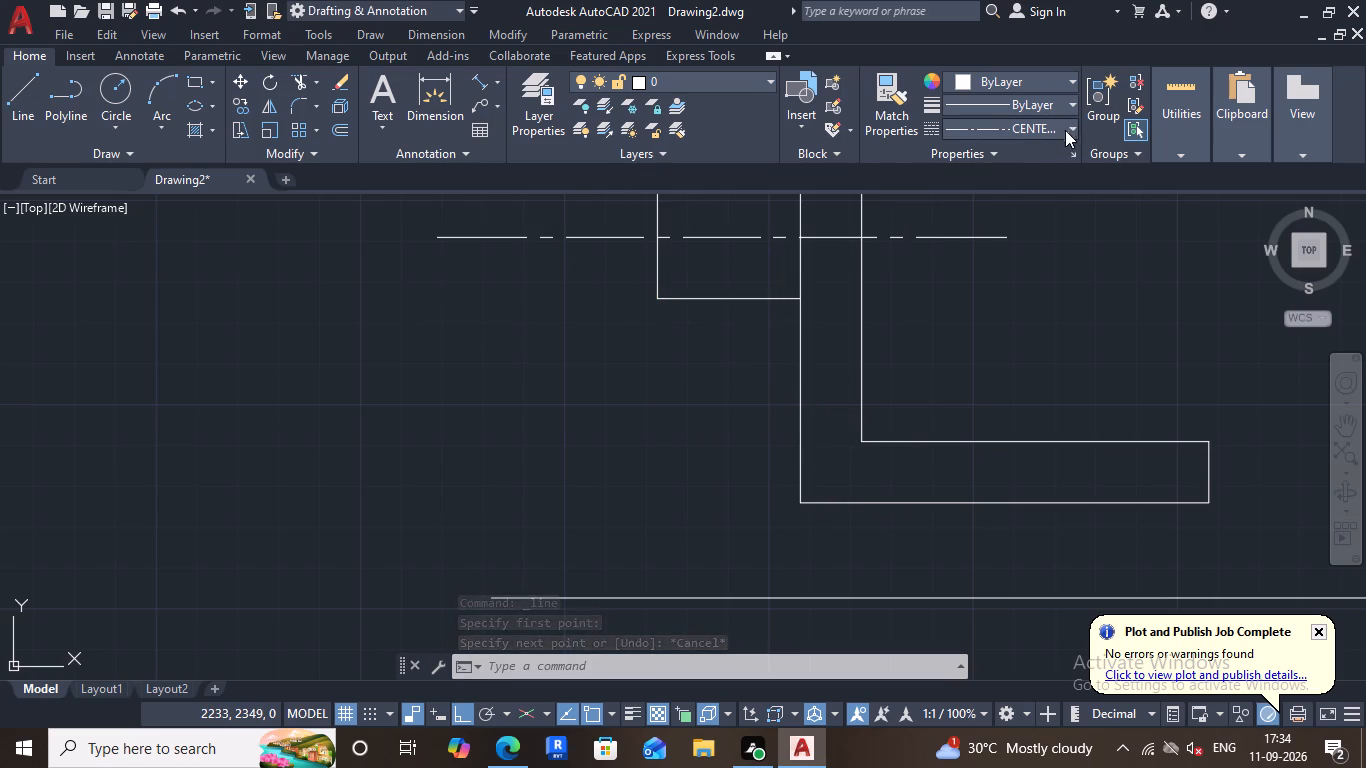
left_click(1023, 159)
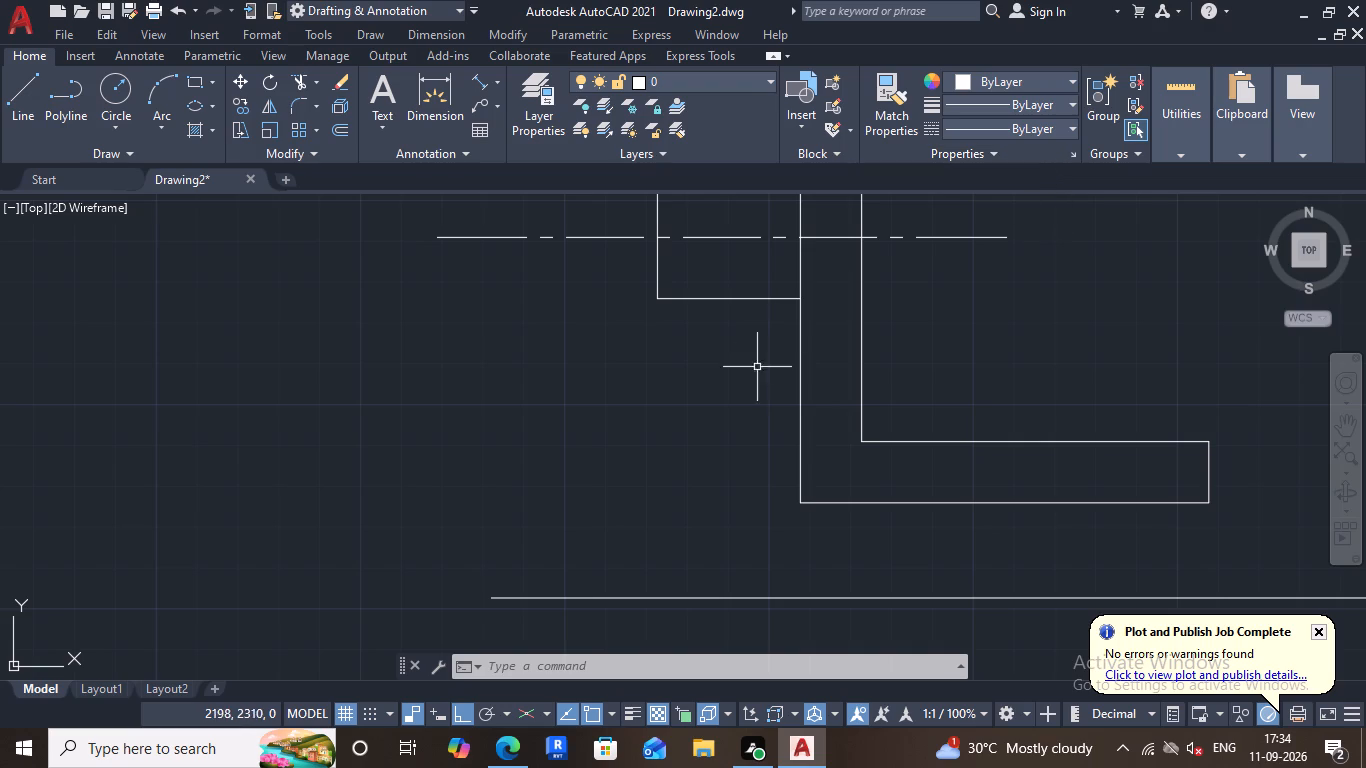
scroll(733, 389, "down", 2)
scroll(720, 382, "up", 3)
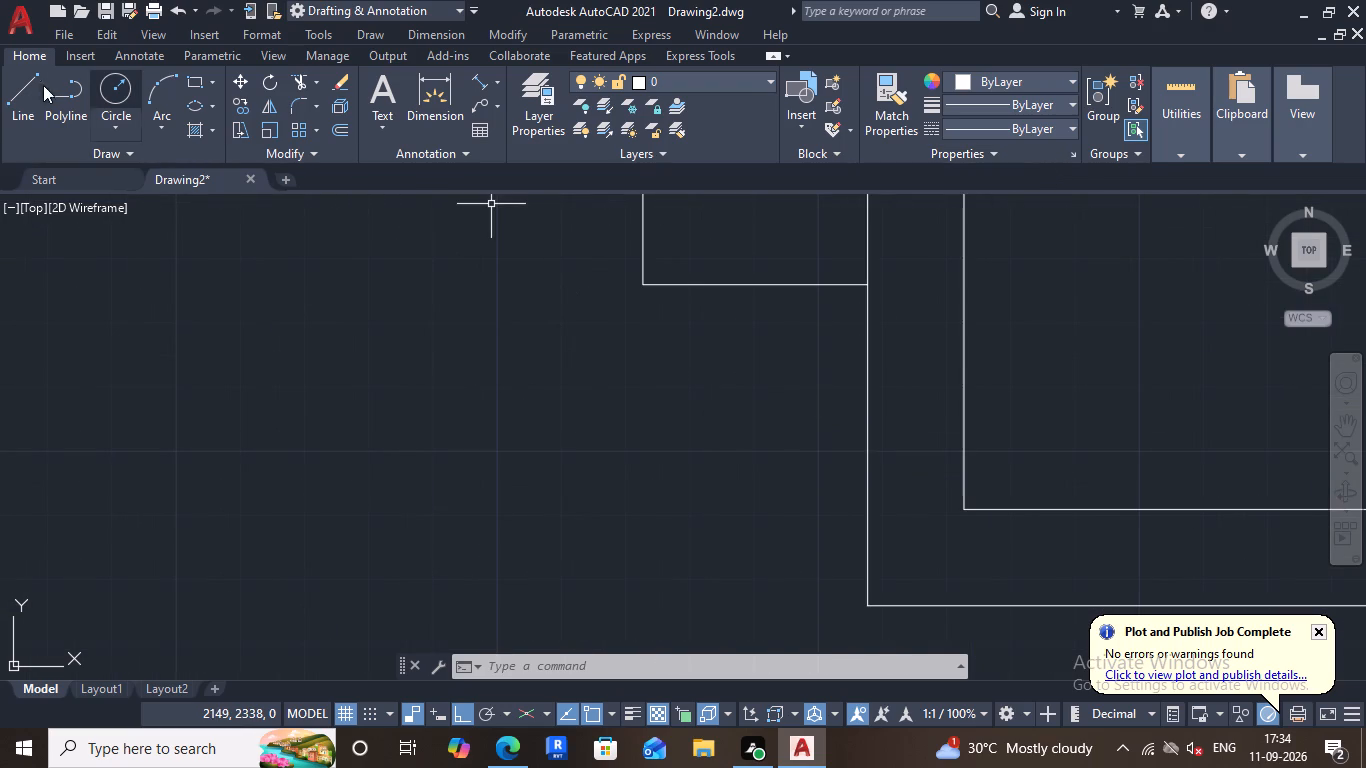
left_click(24, 86)
left_click(637, 289)
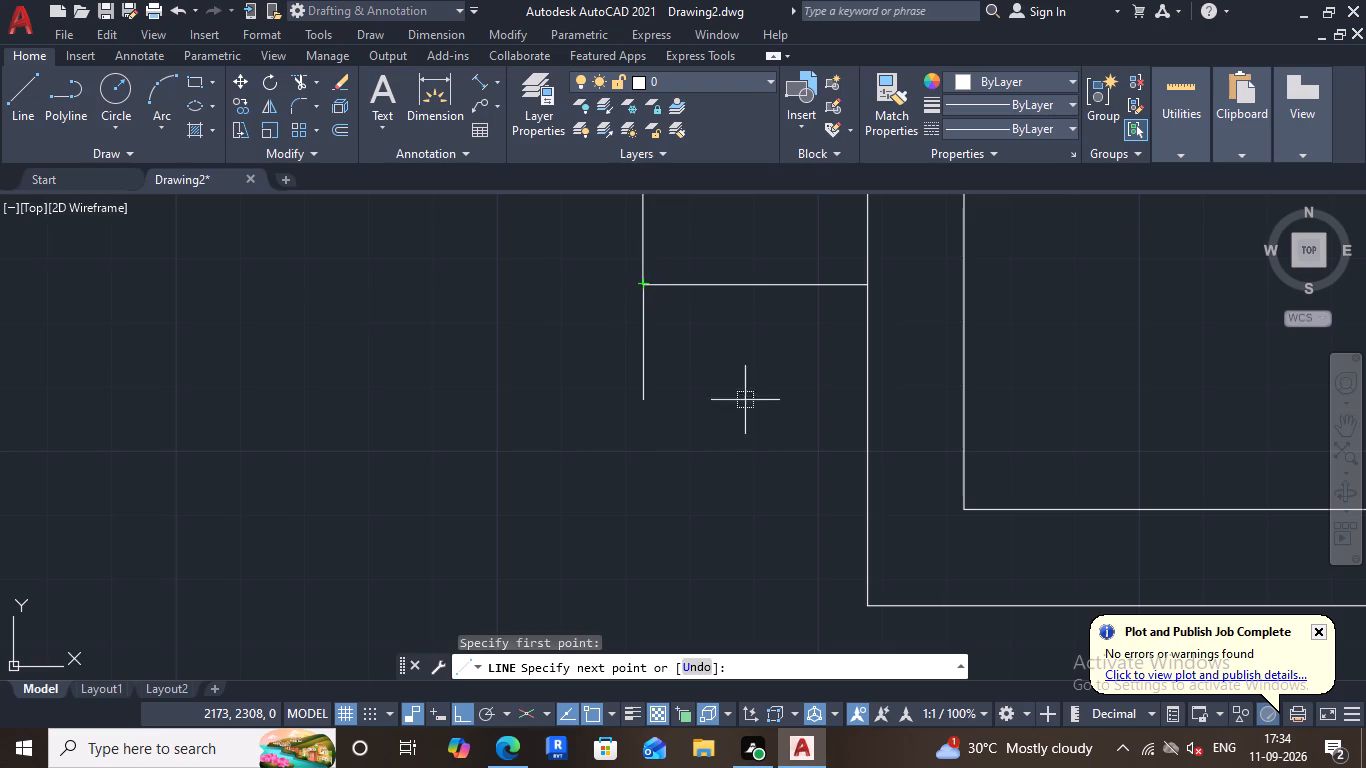
left_click(865, 600)
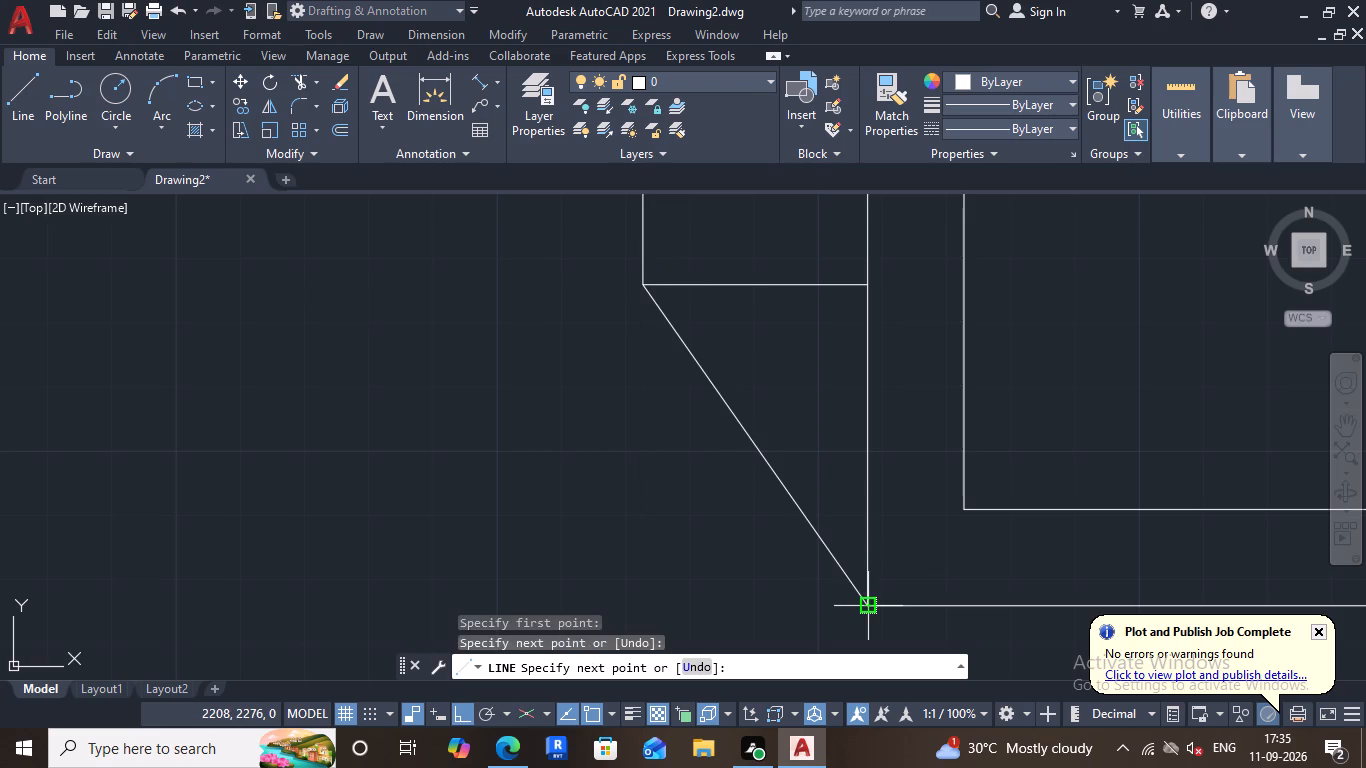
key("Escape")
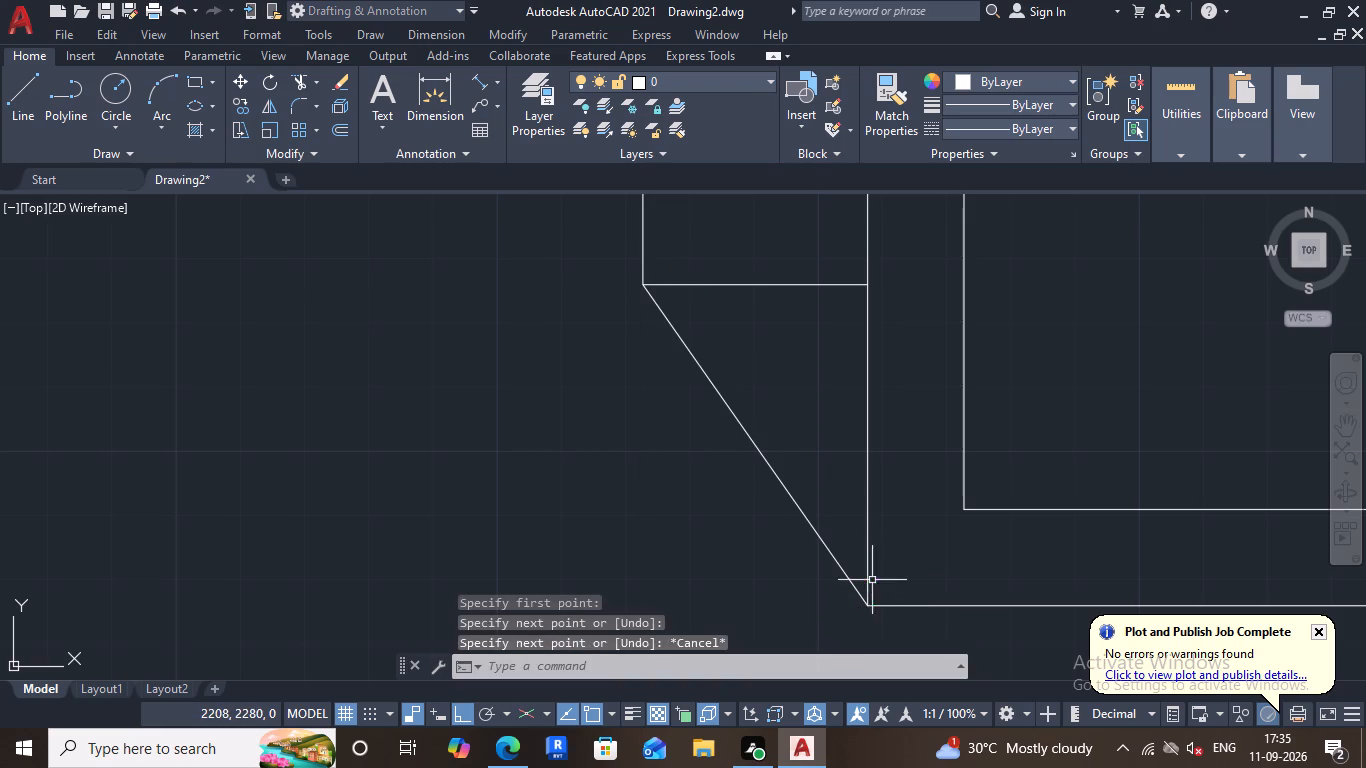
Draw a vertical line from the base's bottom edge, tracked 70 from the L-outline's bottom corner, extending past the base's upper edge.
scroll(834, 480, "down", 3)
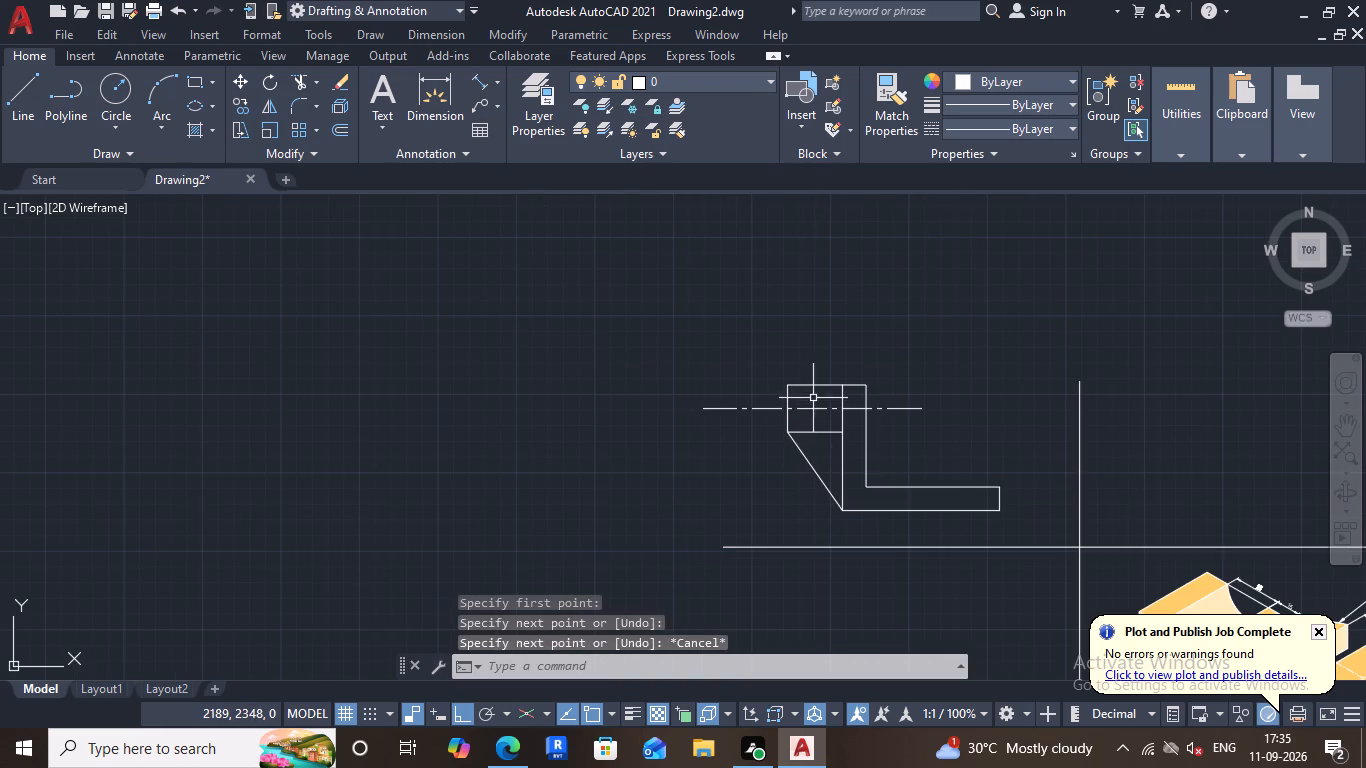
middle_click_drag(847, 389, 664, 365)
middle_click_drag(813, 426, 768, 418)
scroll(698, 482, "up", 1)
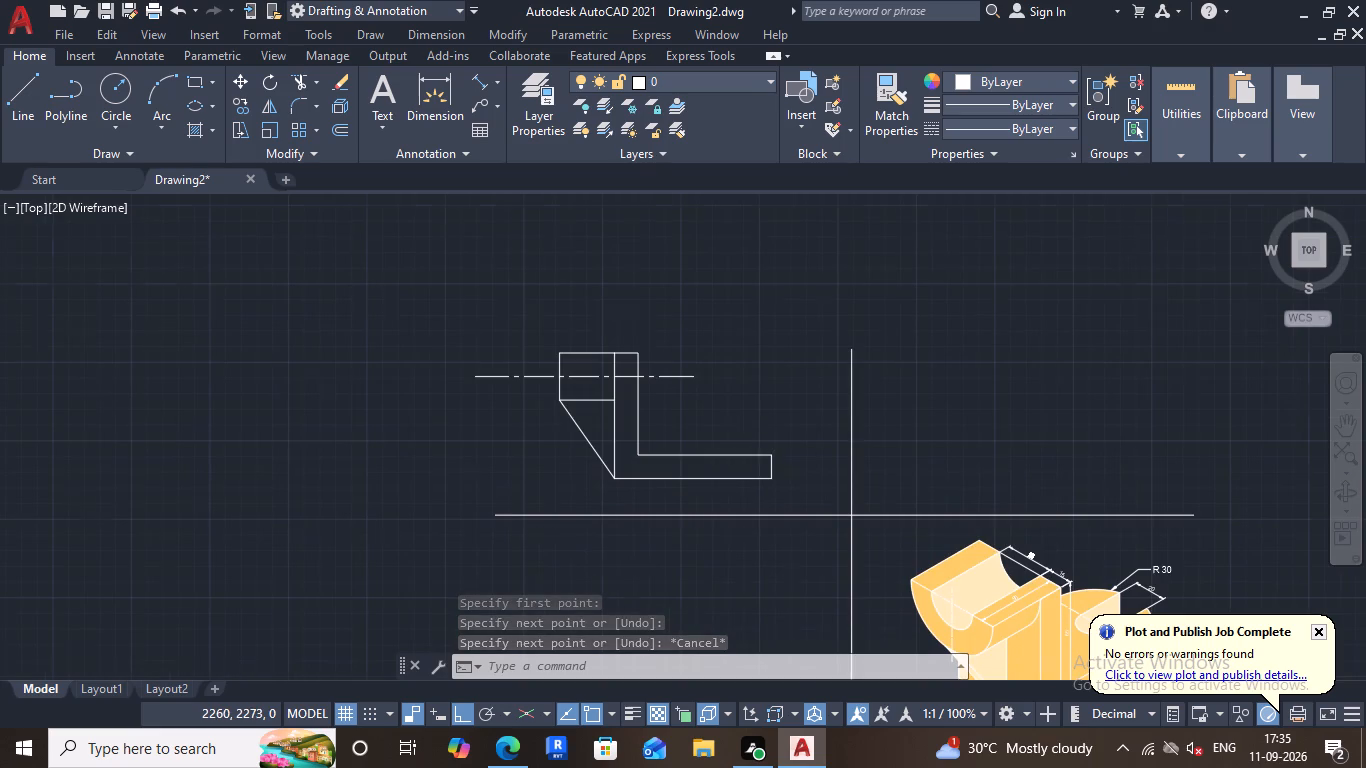
scroll(702, 477, "up", 1)
middle_click_drag(804, 450, 817, 414)
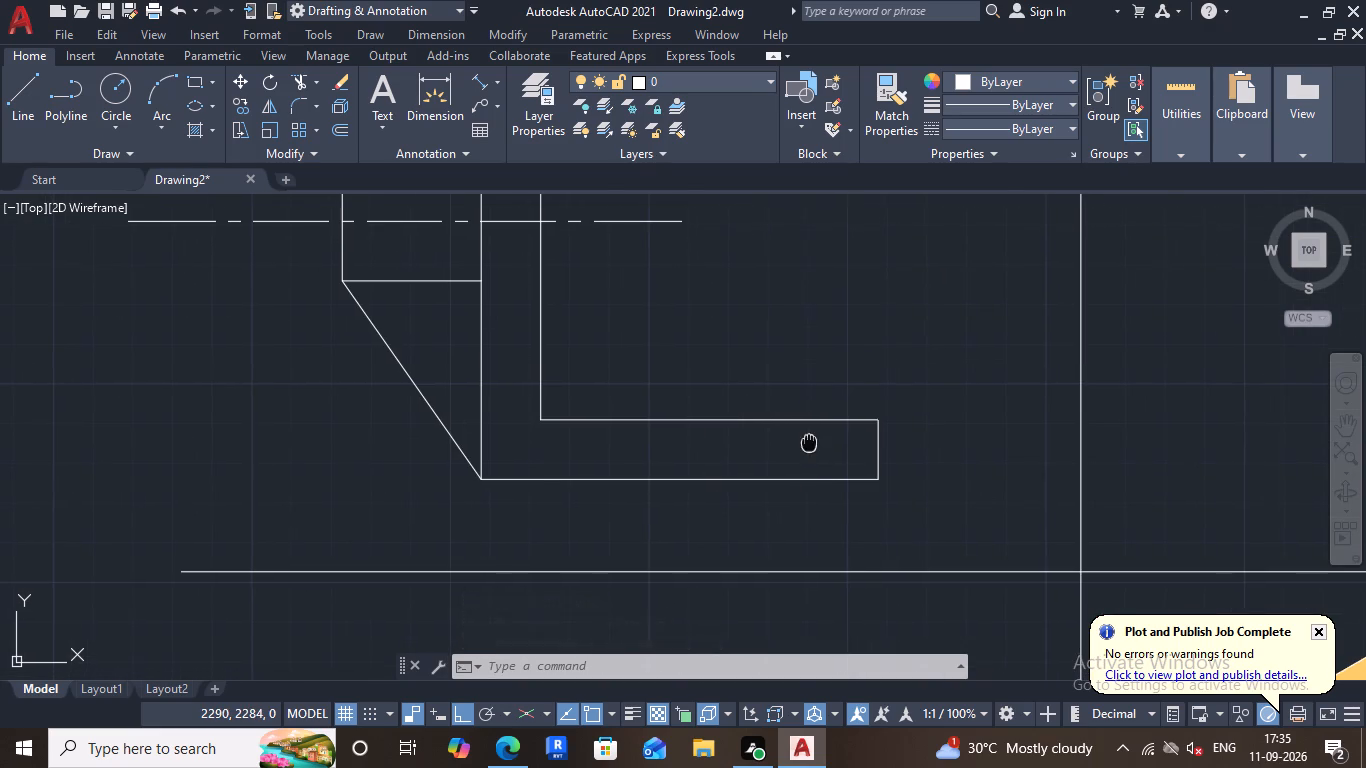
middle_click_drag(817, 414, 819, 411)
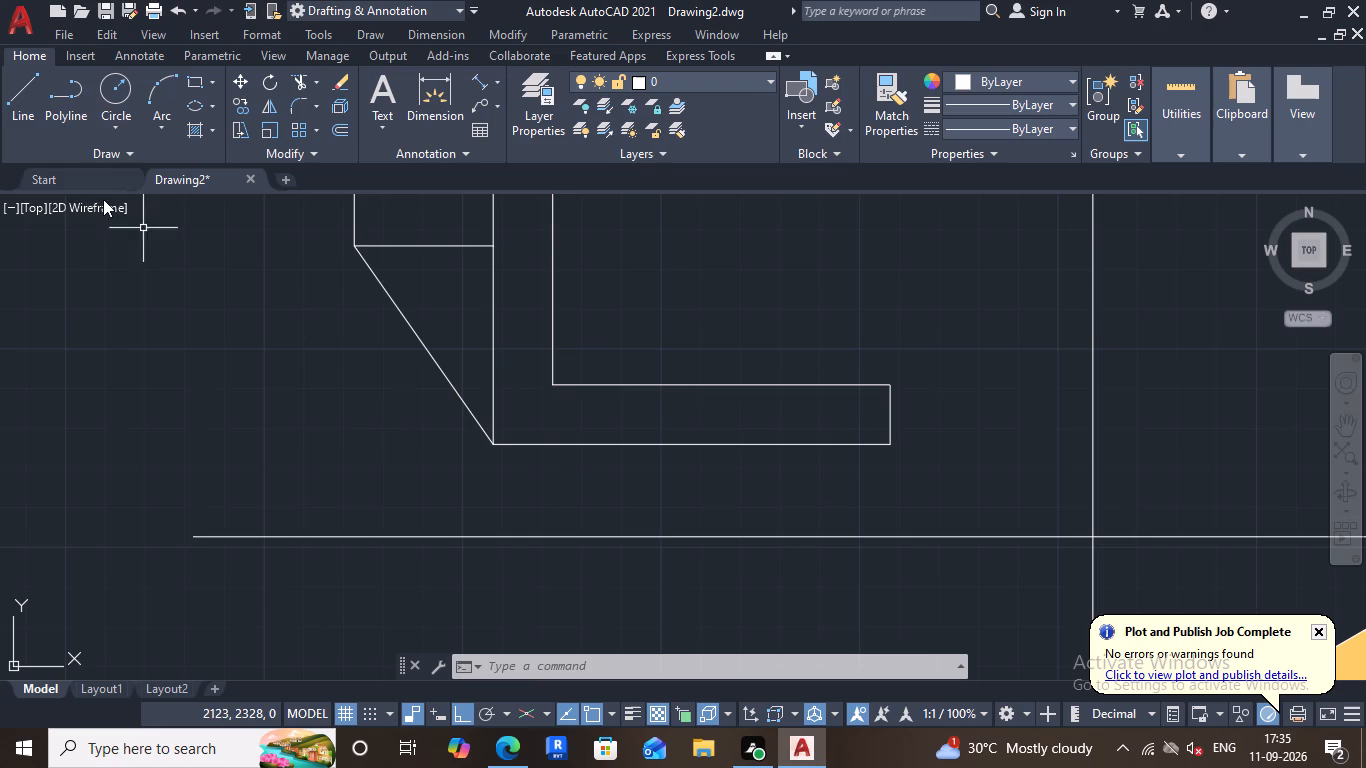
left_click(12, 104)
key("t")
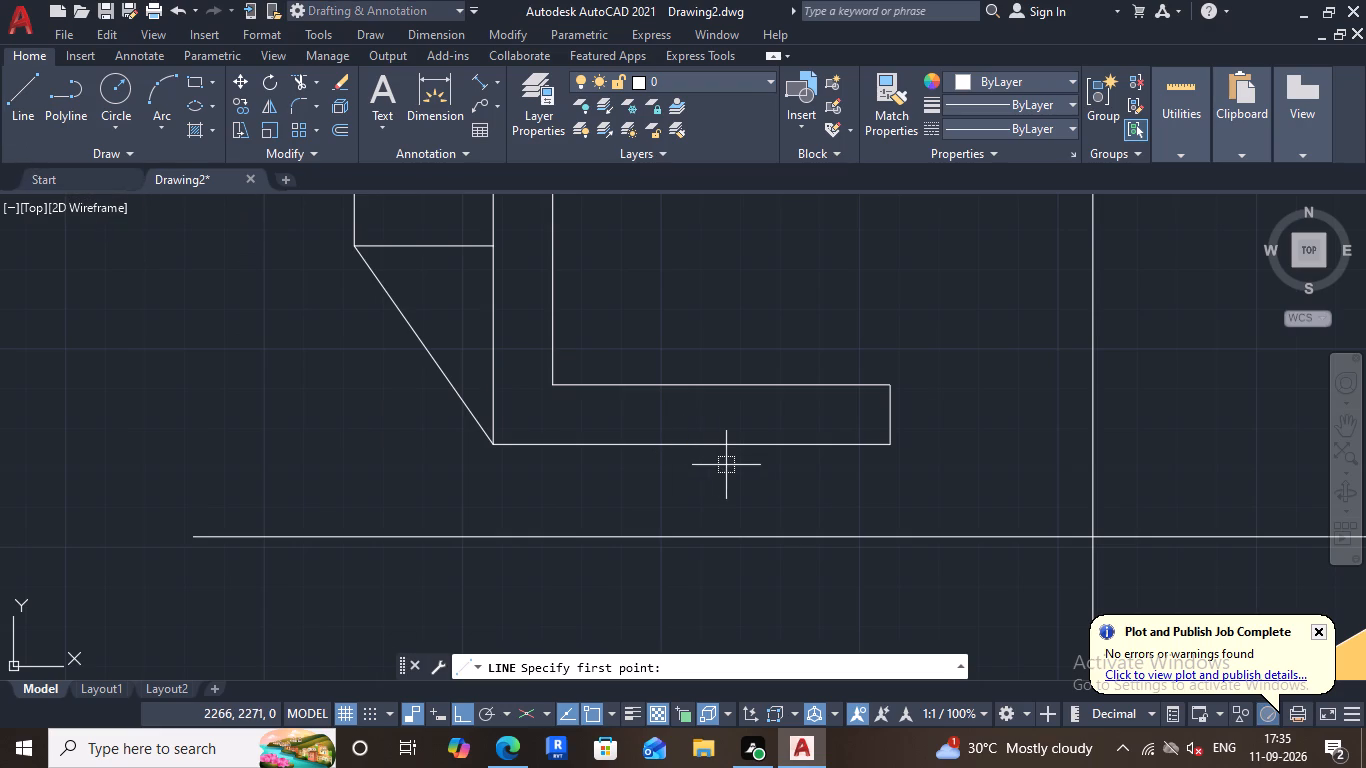
key("k")
key("Return")
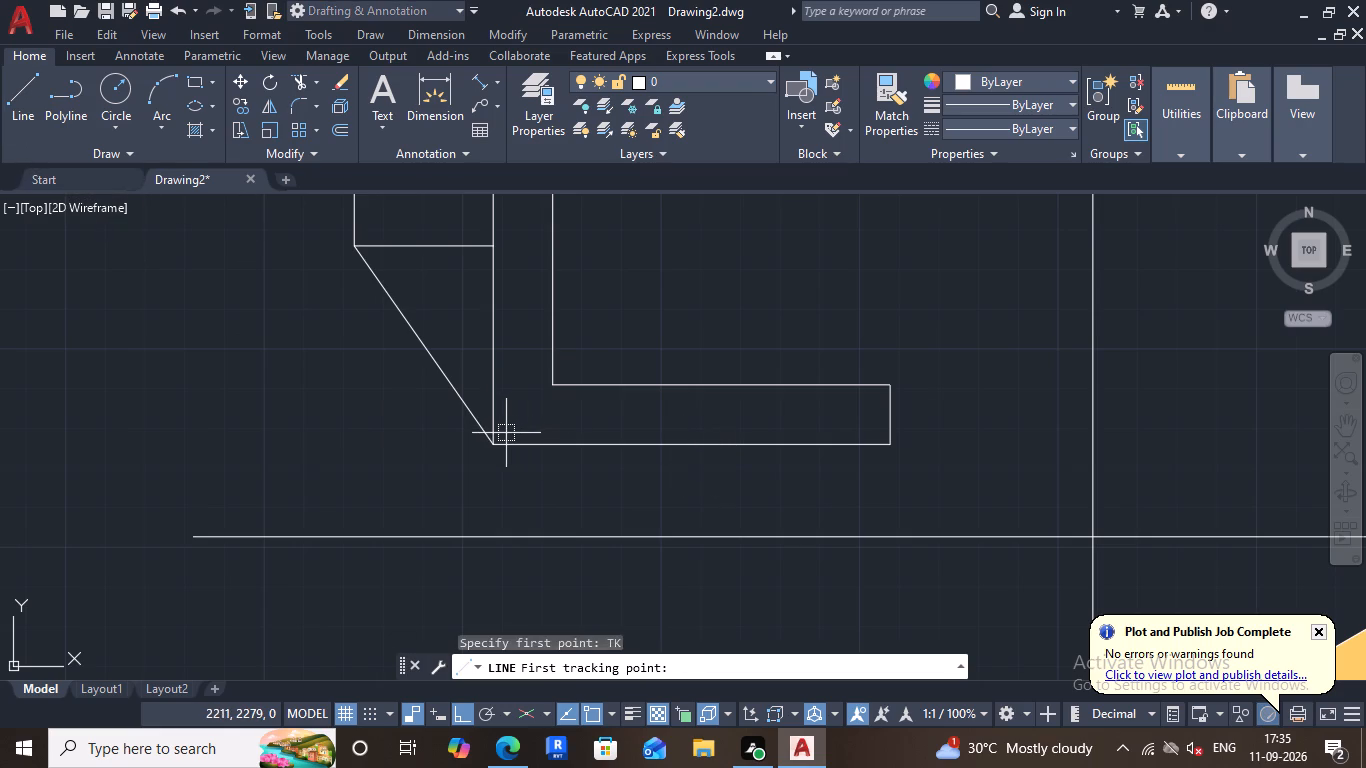
left_click(492, 444)
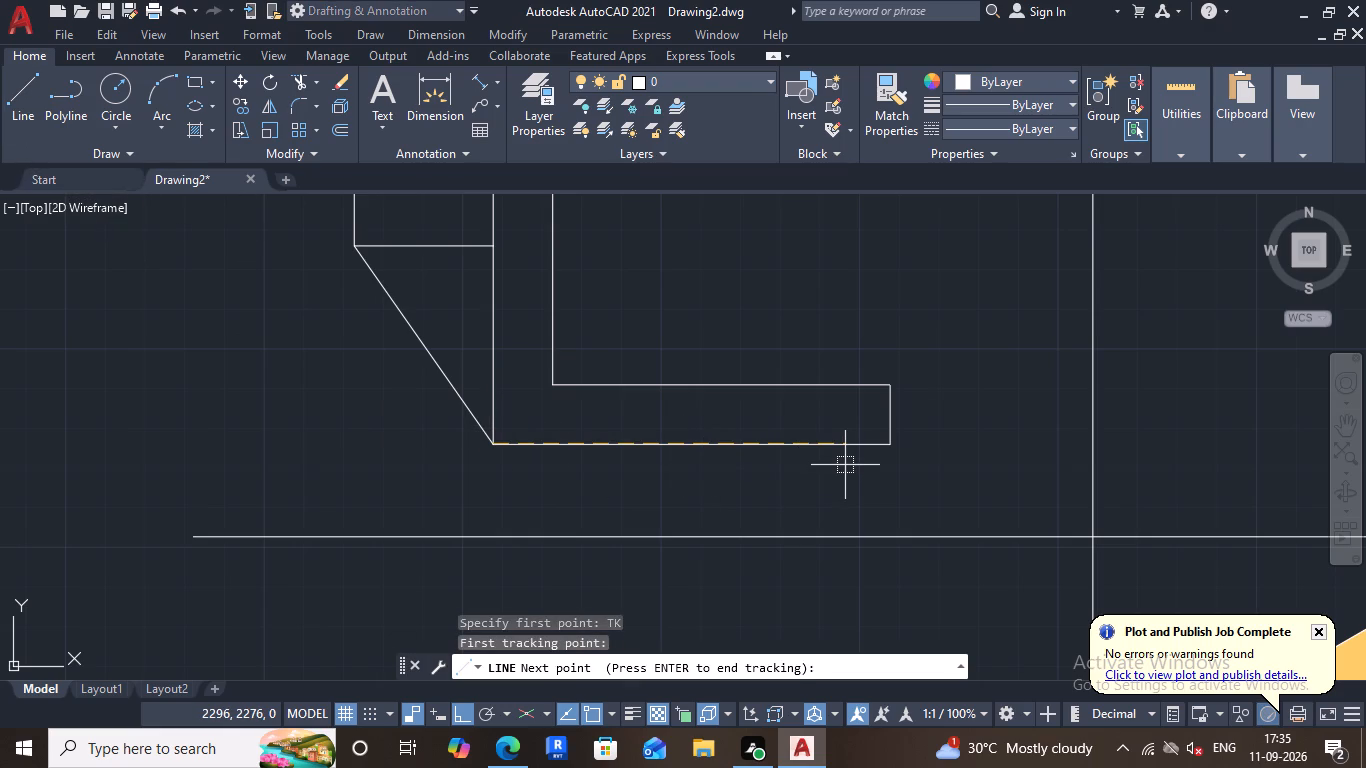
type("70")
key("Return")
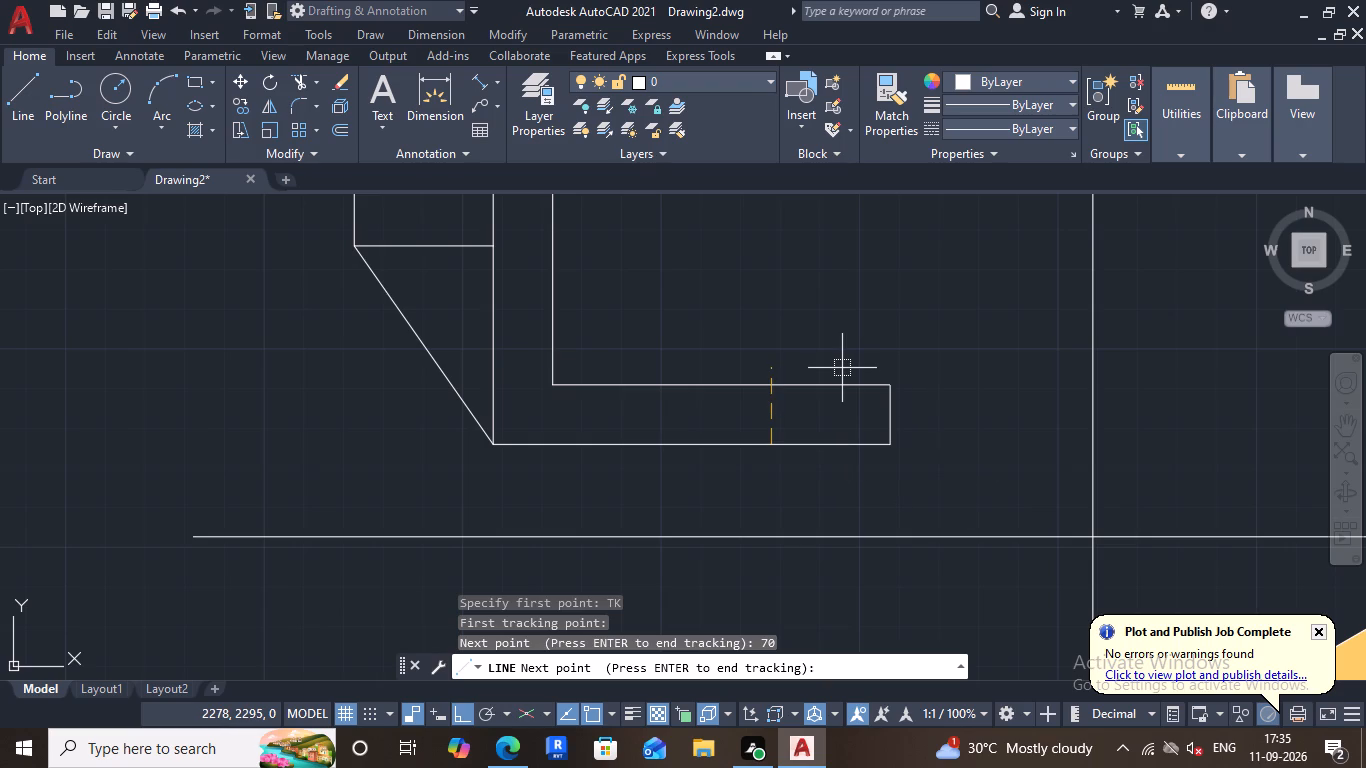
key("Return")
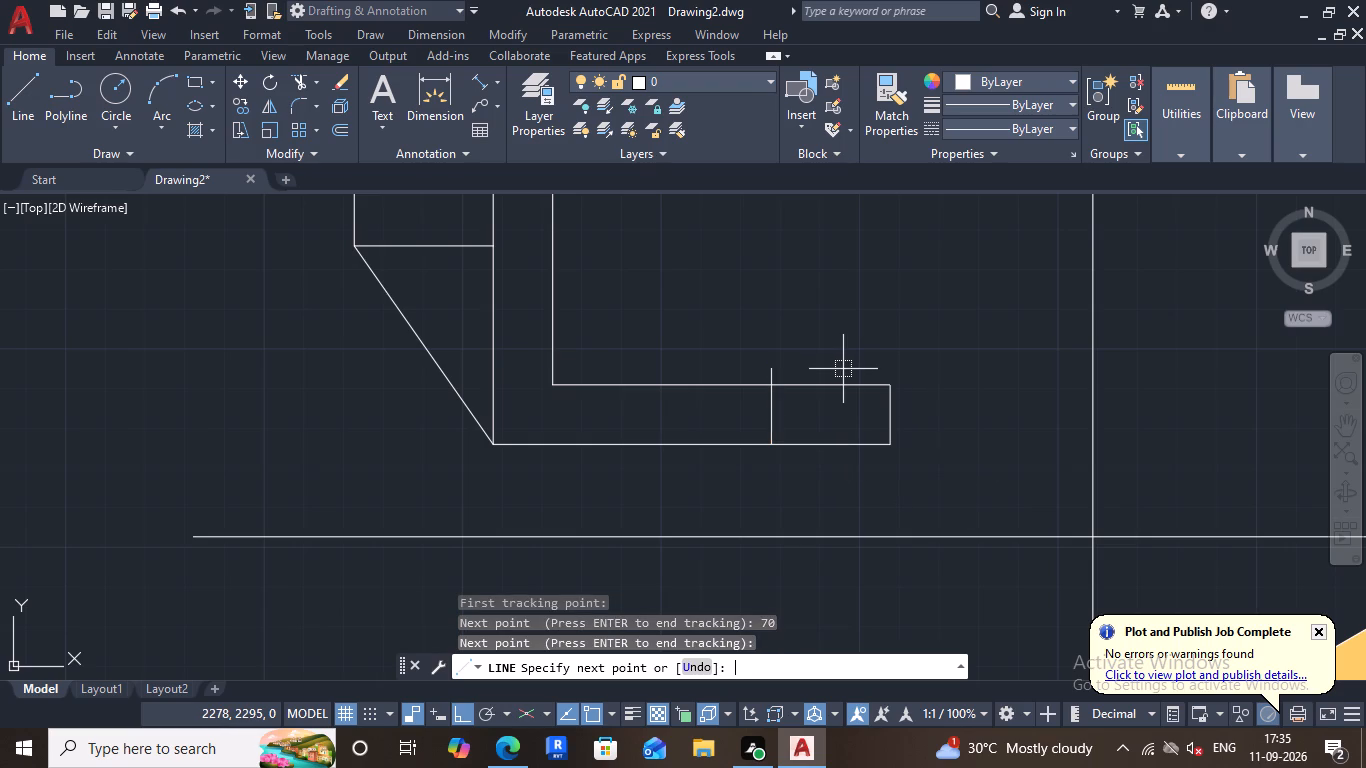
left_click(836, 355)
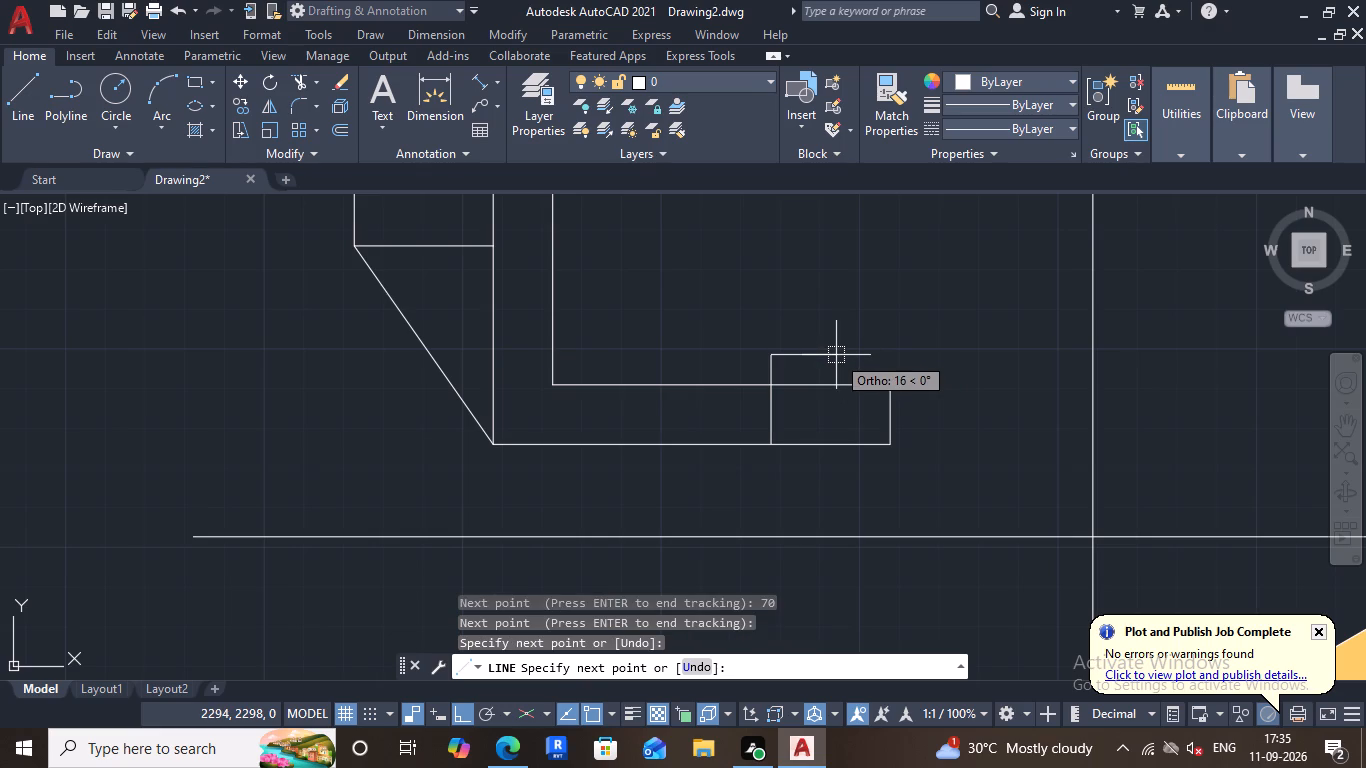
key("Escape")
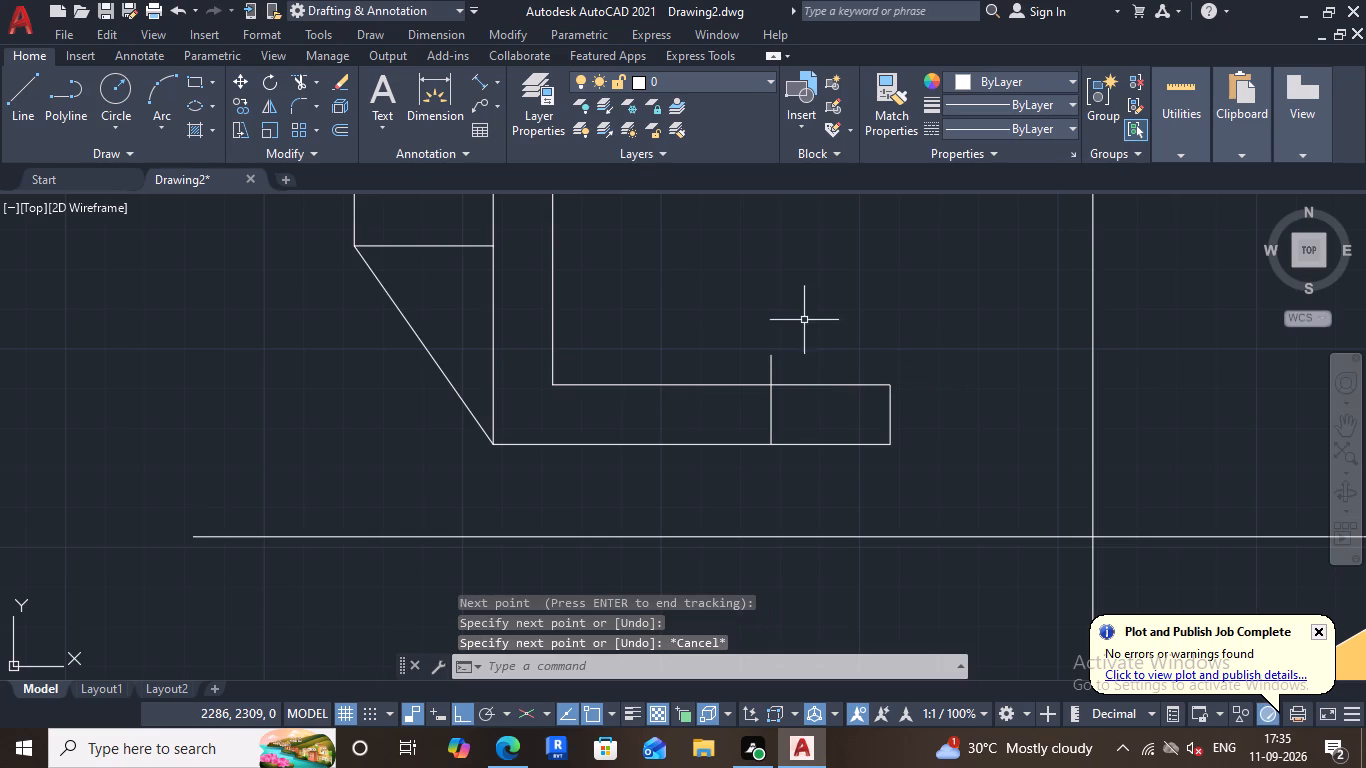
Copy the vertical line in the base 10 towards the upright.
scroll(782, 389, "up", 1)
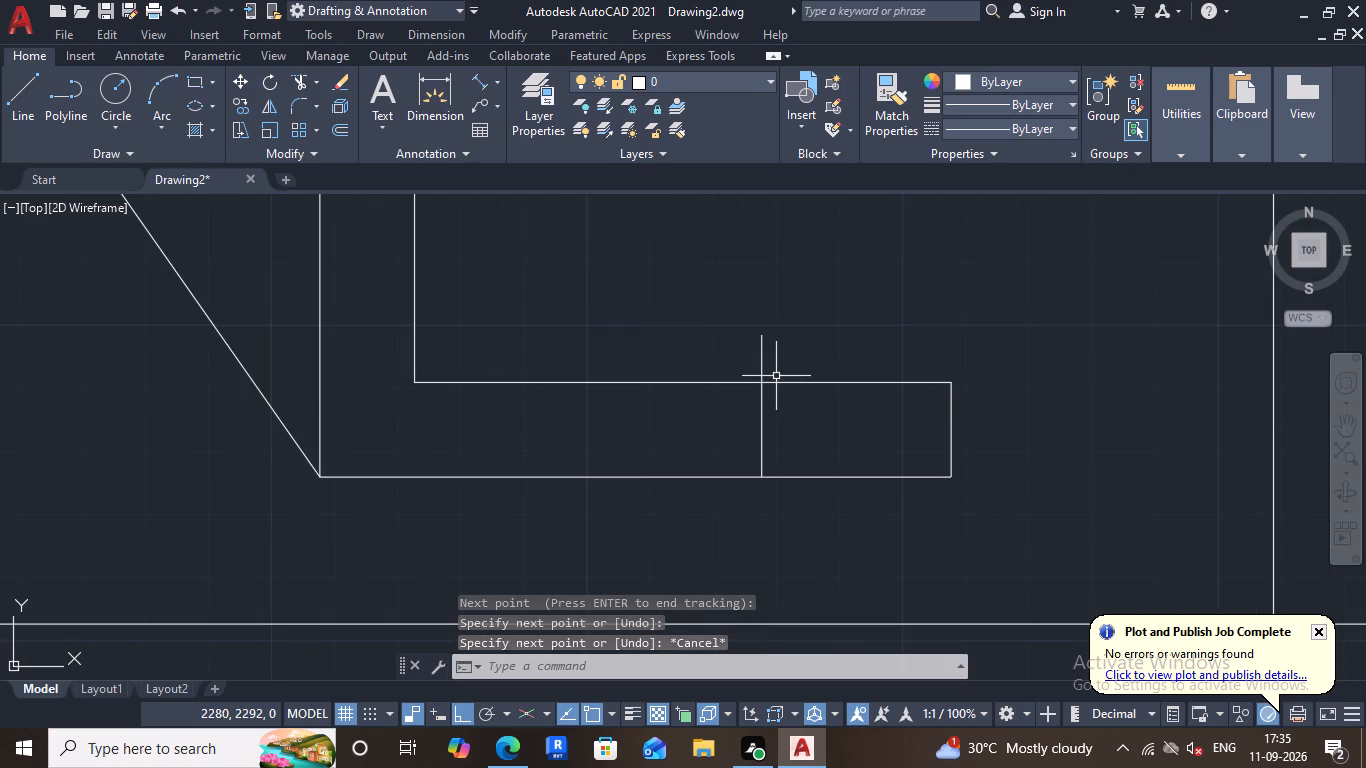
left_click(789, 423)
left_click(743, 413)
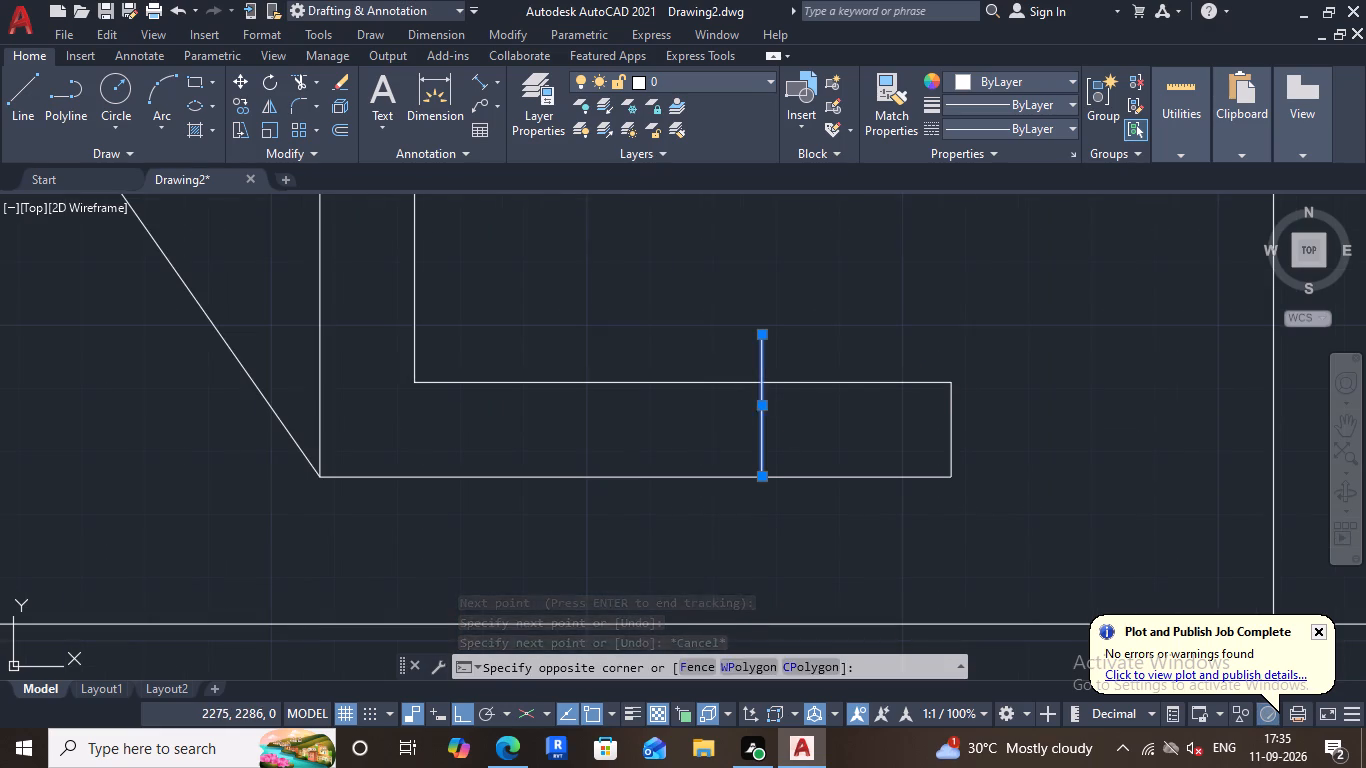
left_click(242, 103)
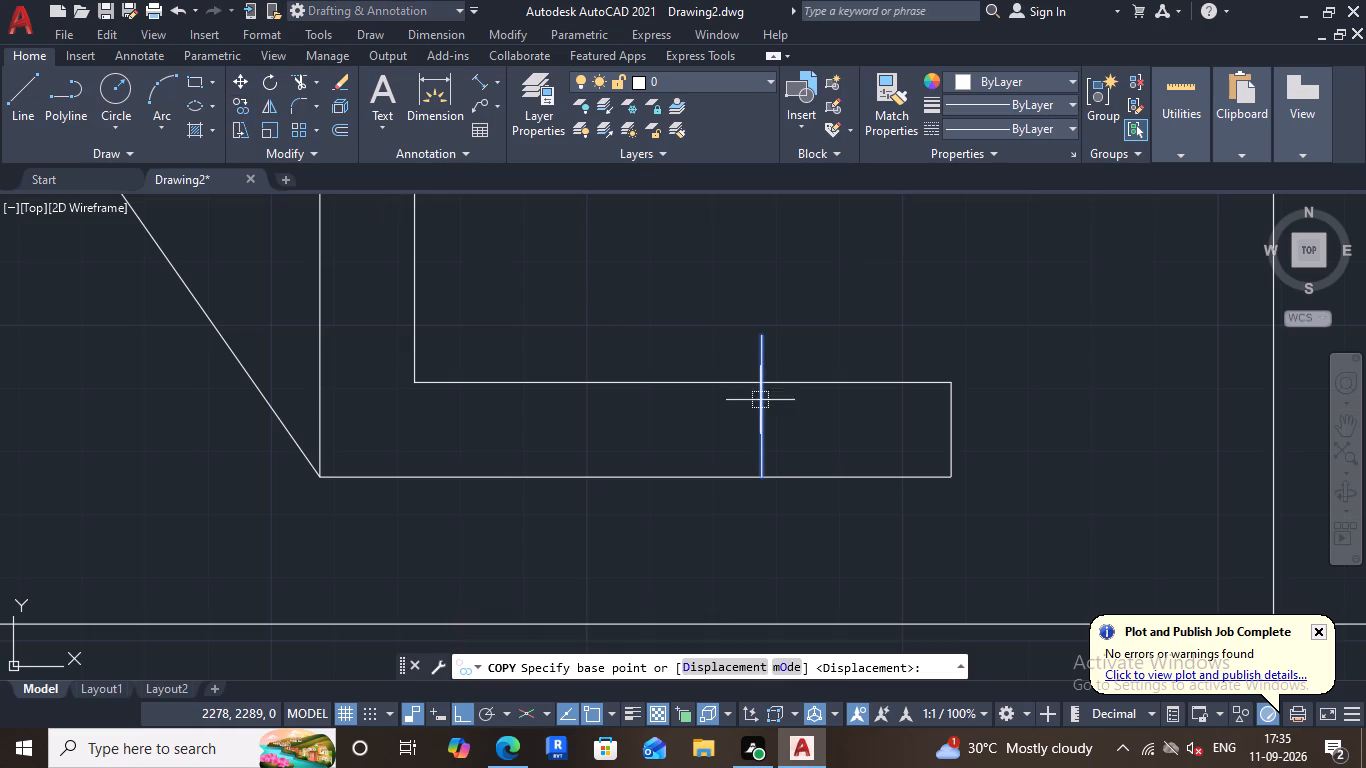
left_click(763, 474)
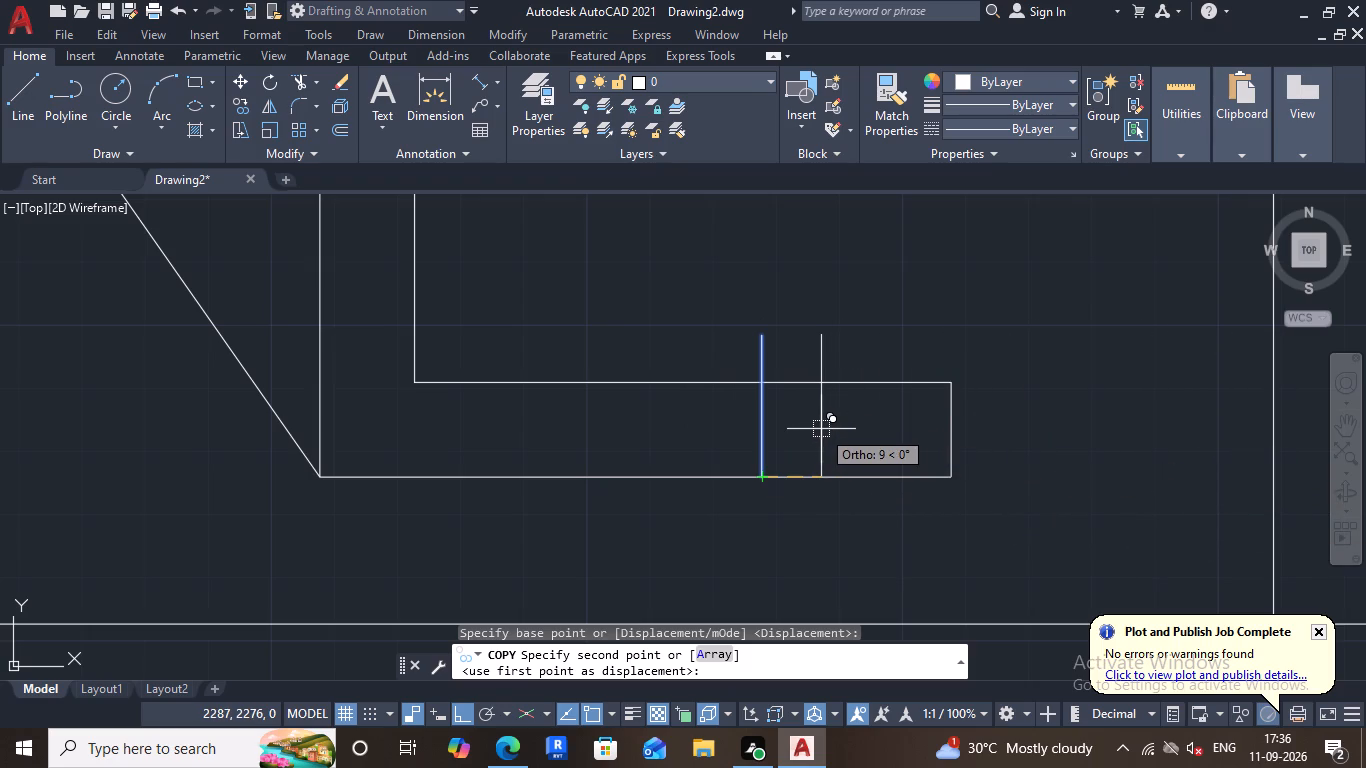
scroll(821, 429, "up", 1)
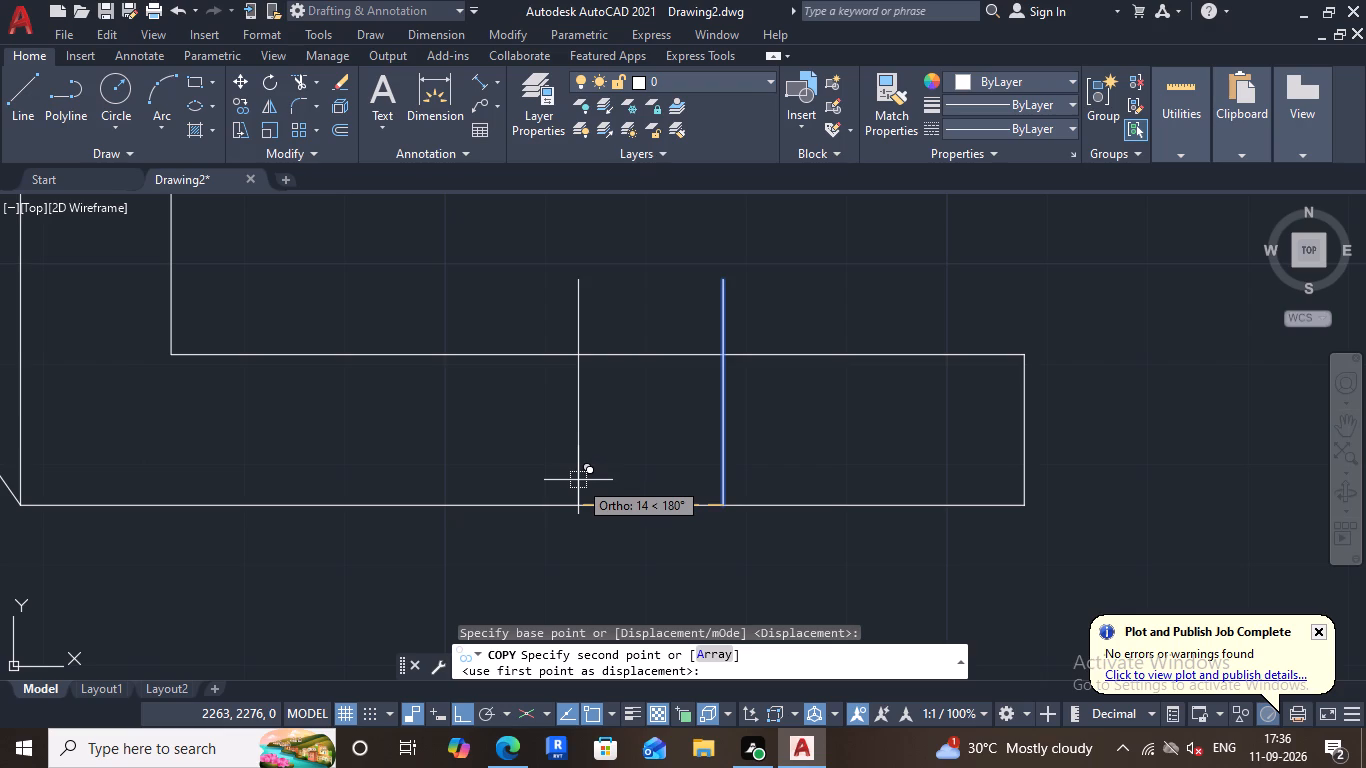
type("10")
key("Return")
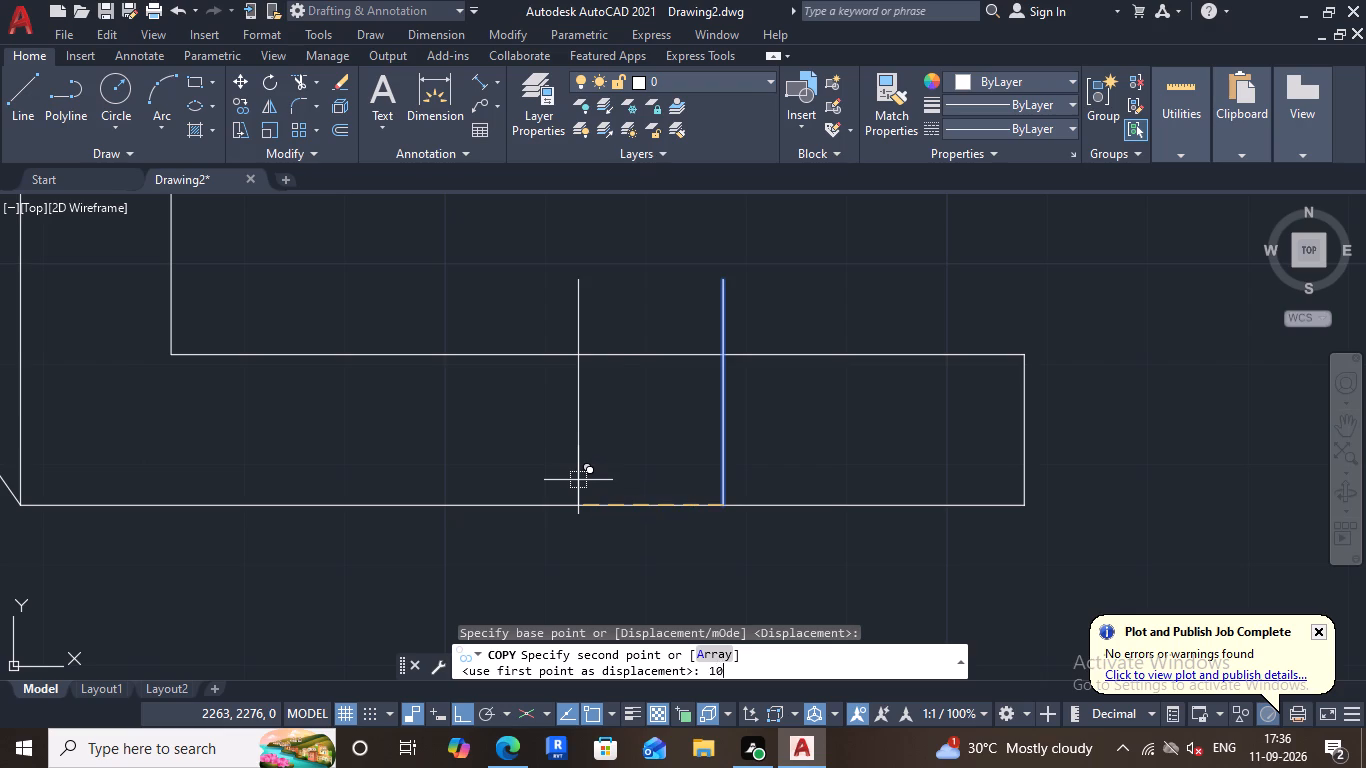
key("Escape")
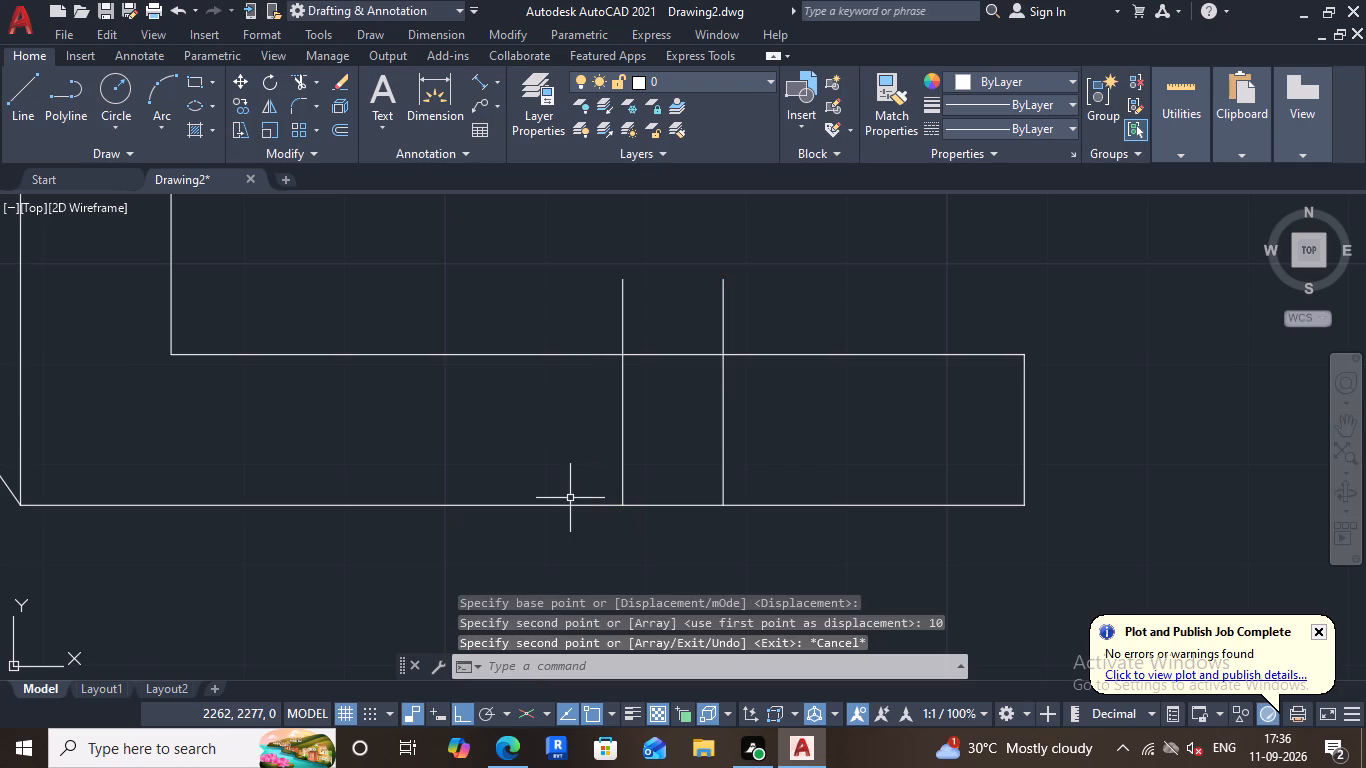
Trim the part of the copied vertical line that projects above the base's upper edge.
scroll(703, 471, "down", 2)
scroll(702, 375, "up", 1)
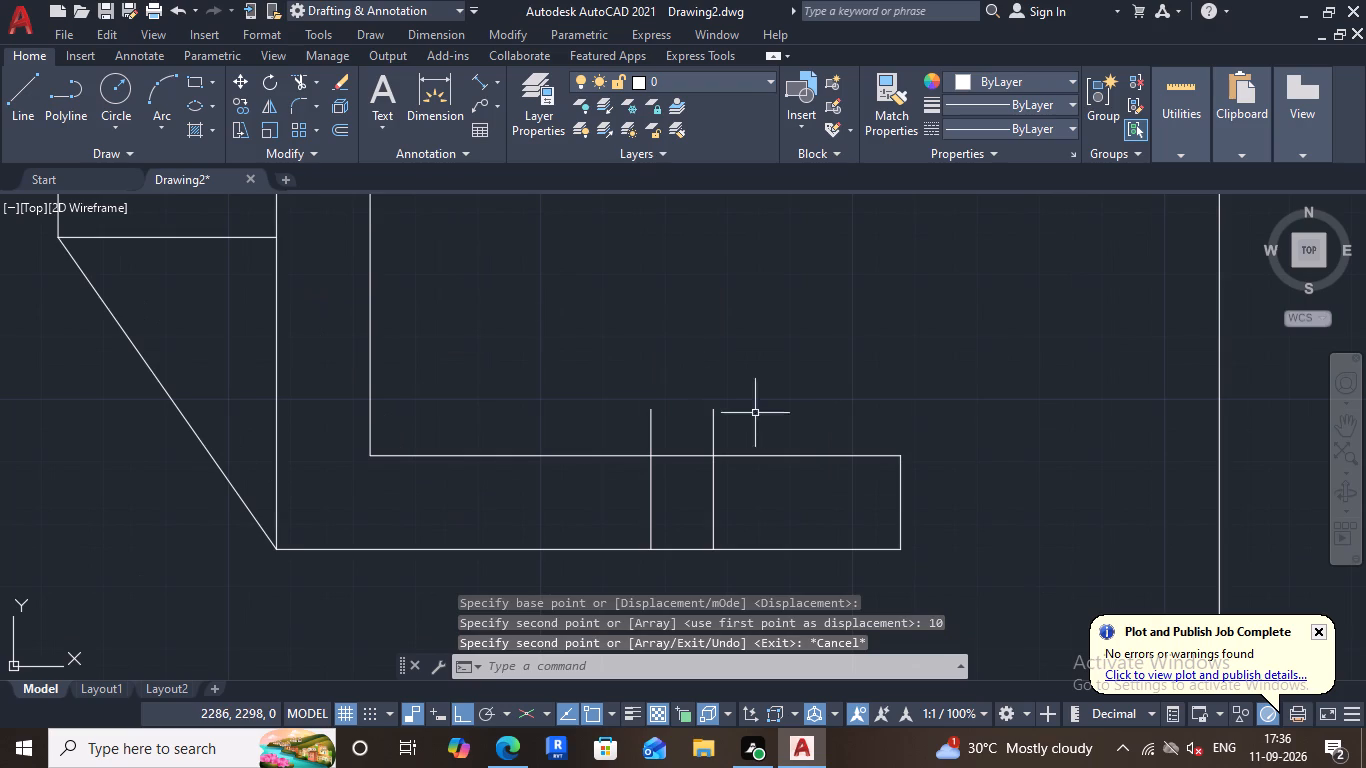
left_click(303, 83)
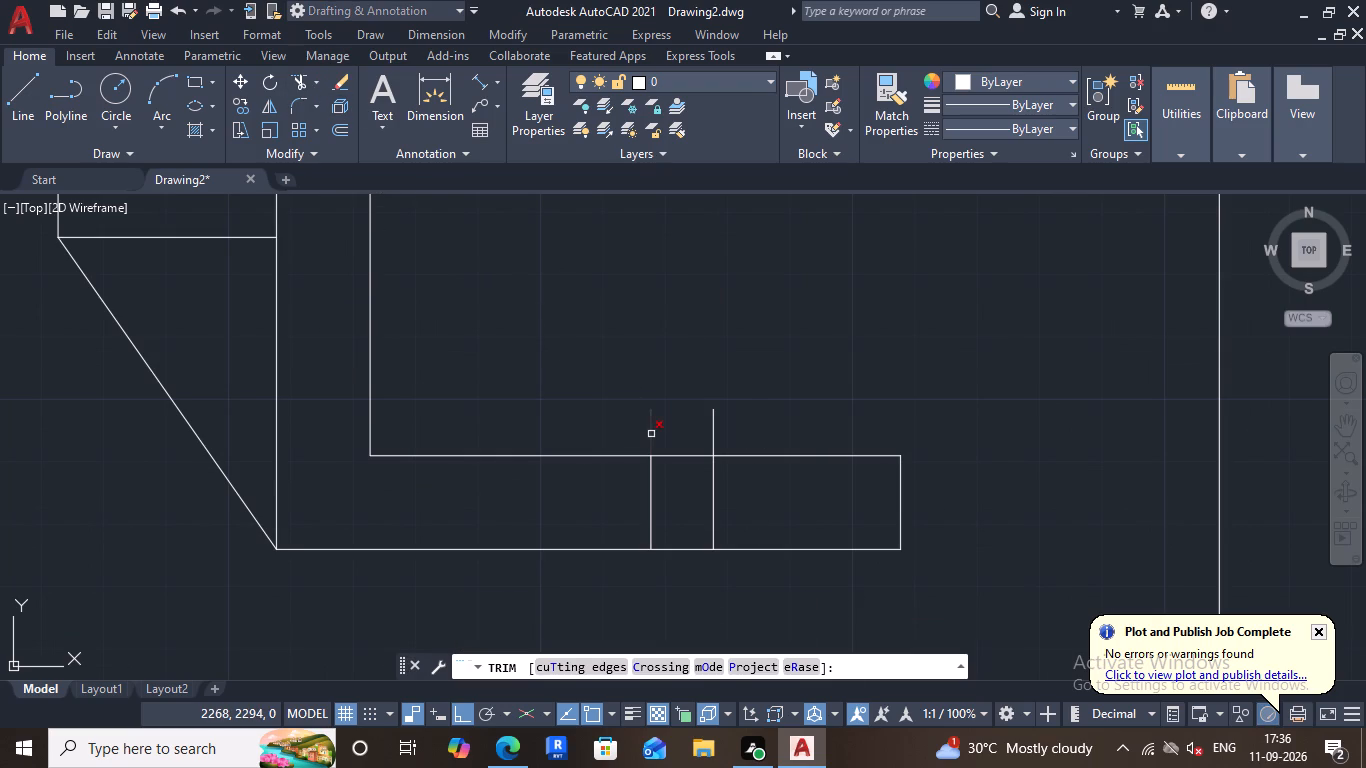
left_click(651, 434)
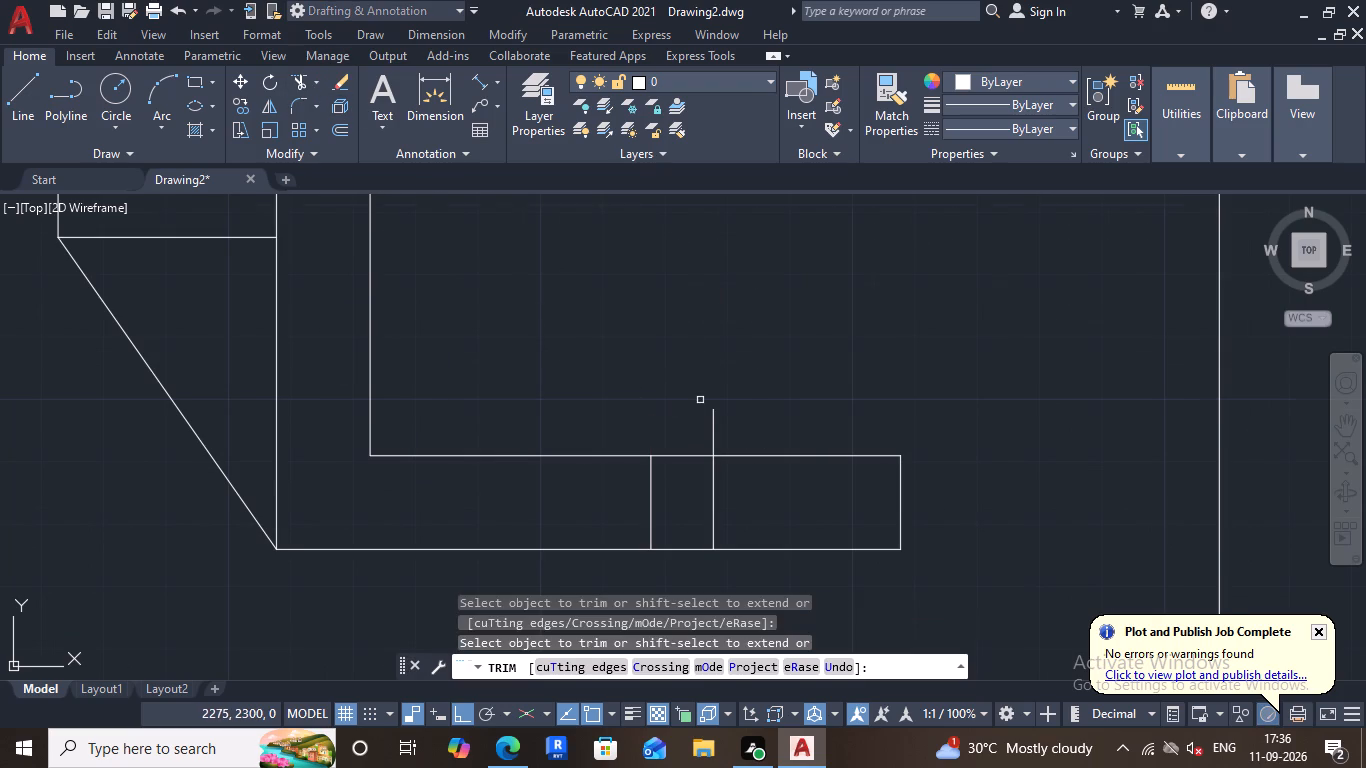
scroll(702, 400, "down", 2)
scroll(690, 381, "up", 1)
key("Escape")
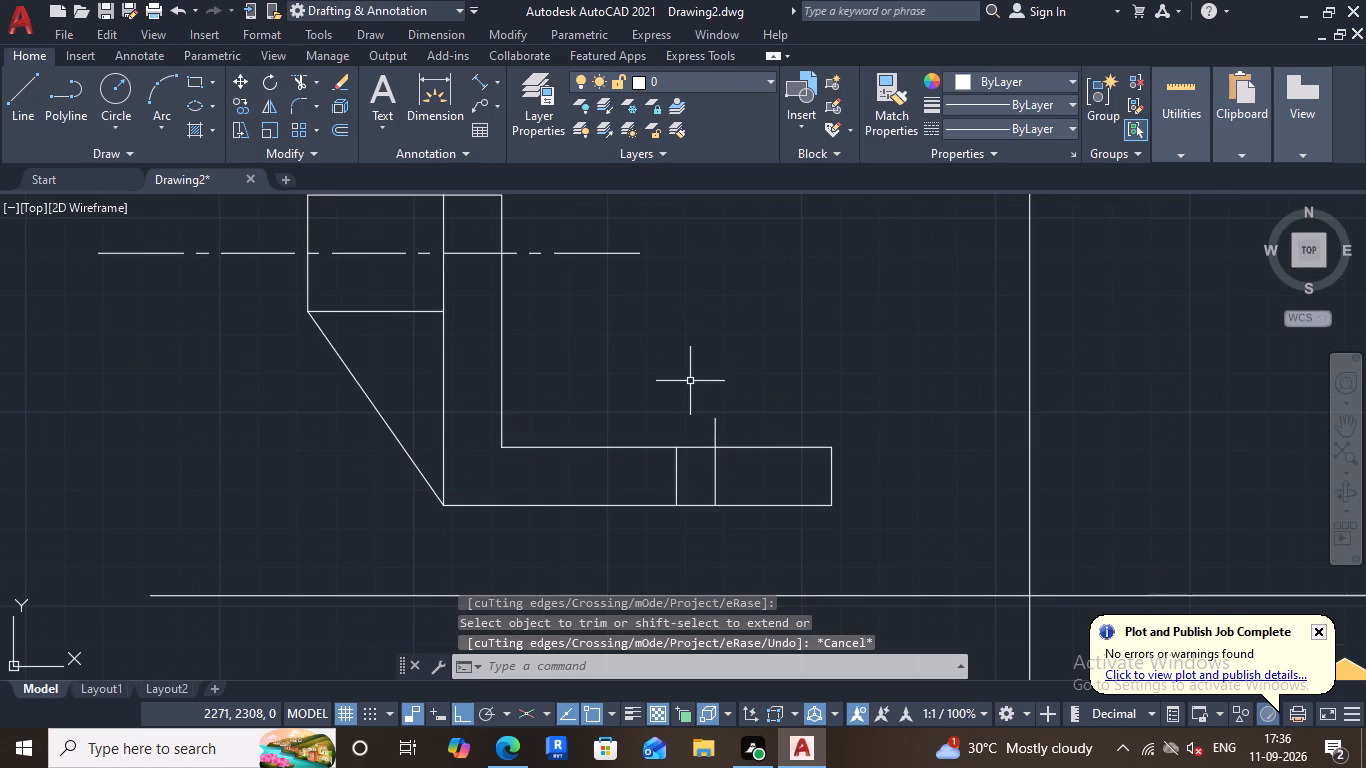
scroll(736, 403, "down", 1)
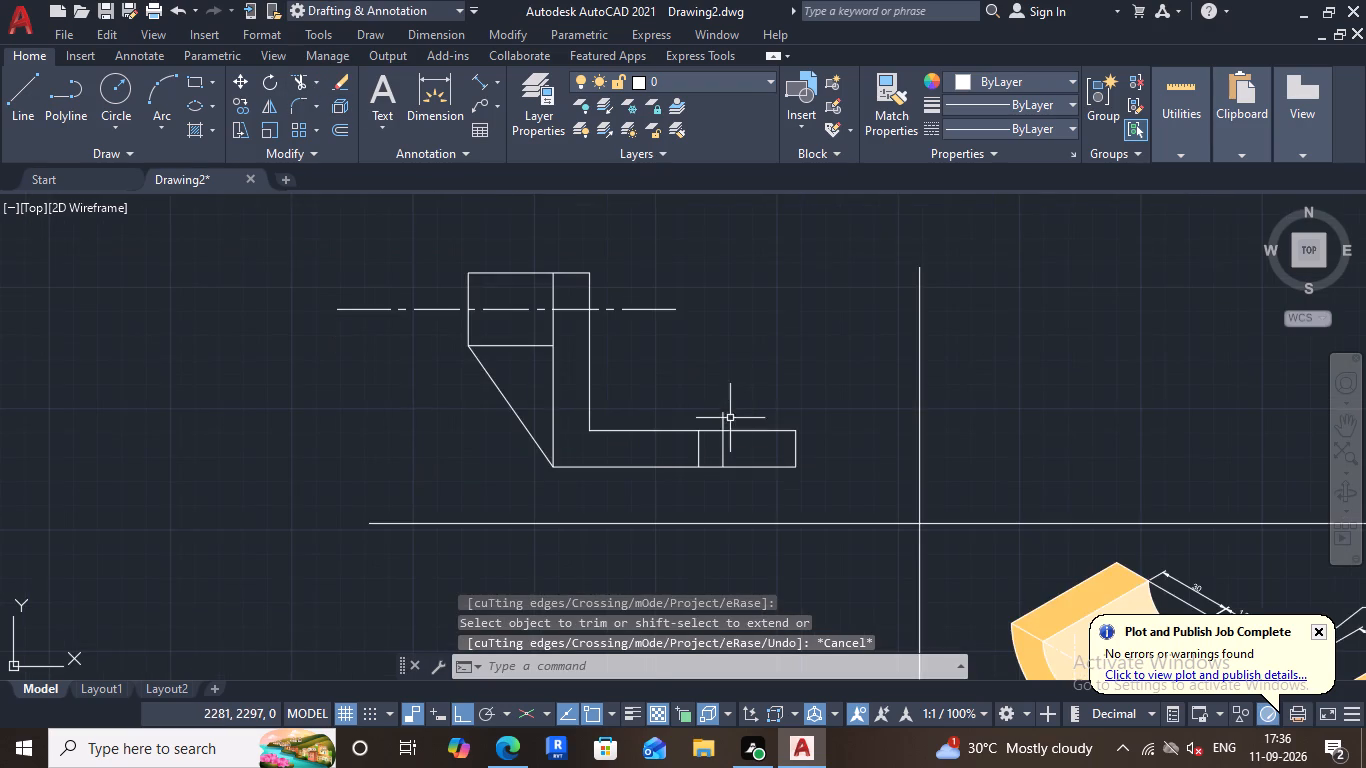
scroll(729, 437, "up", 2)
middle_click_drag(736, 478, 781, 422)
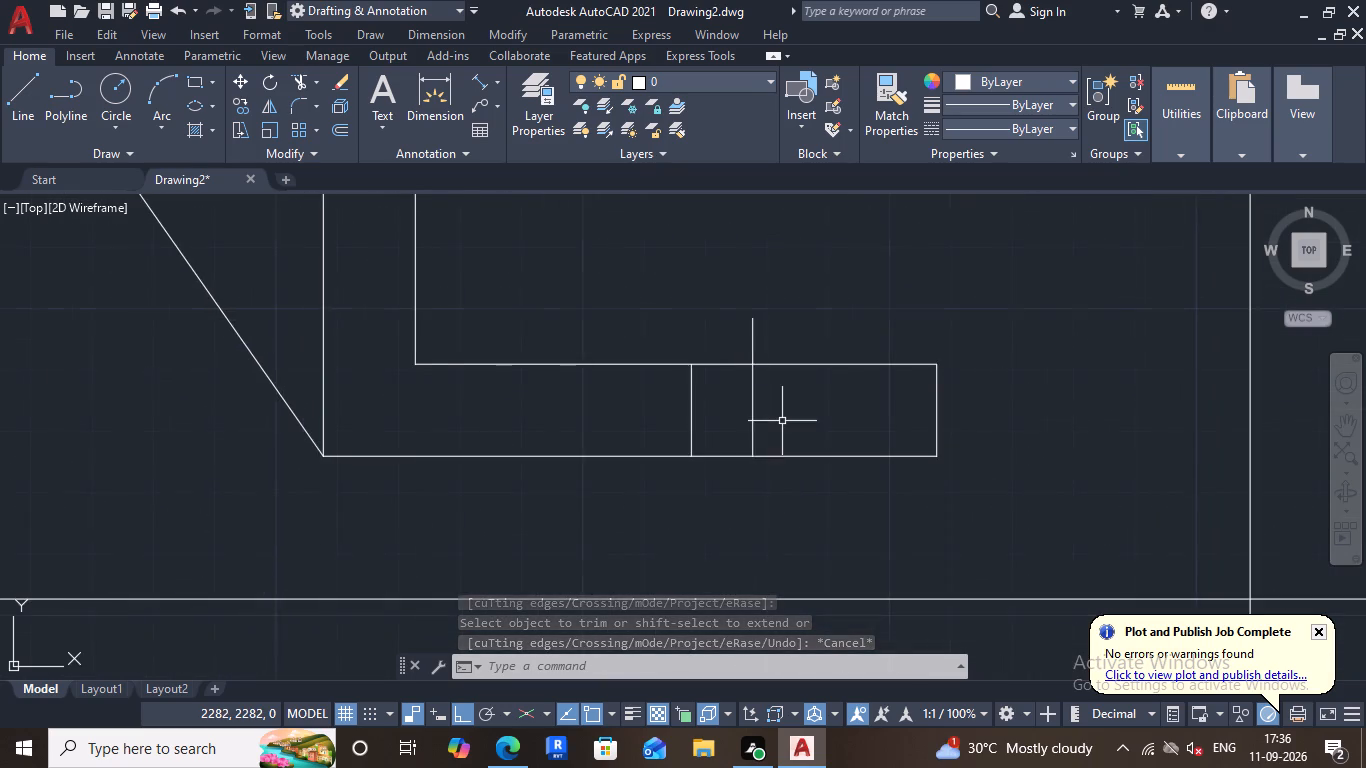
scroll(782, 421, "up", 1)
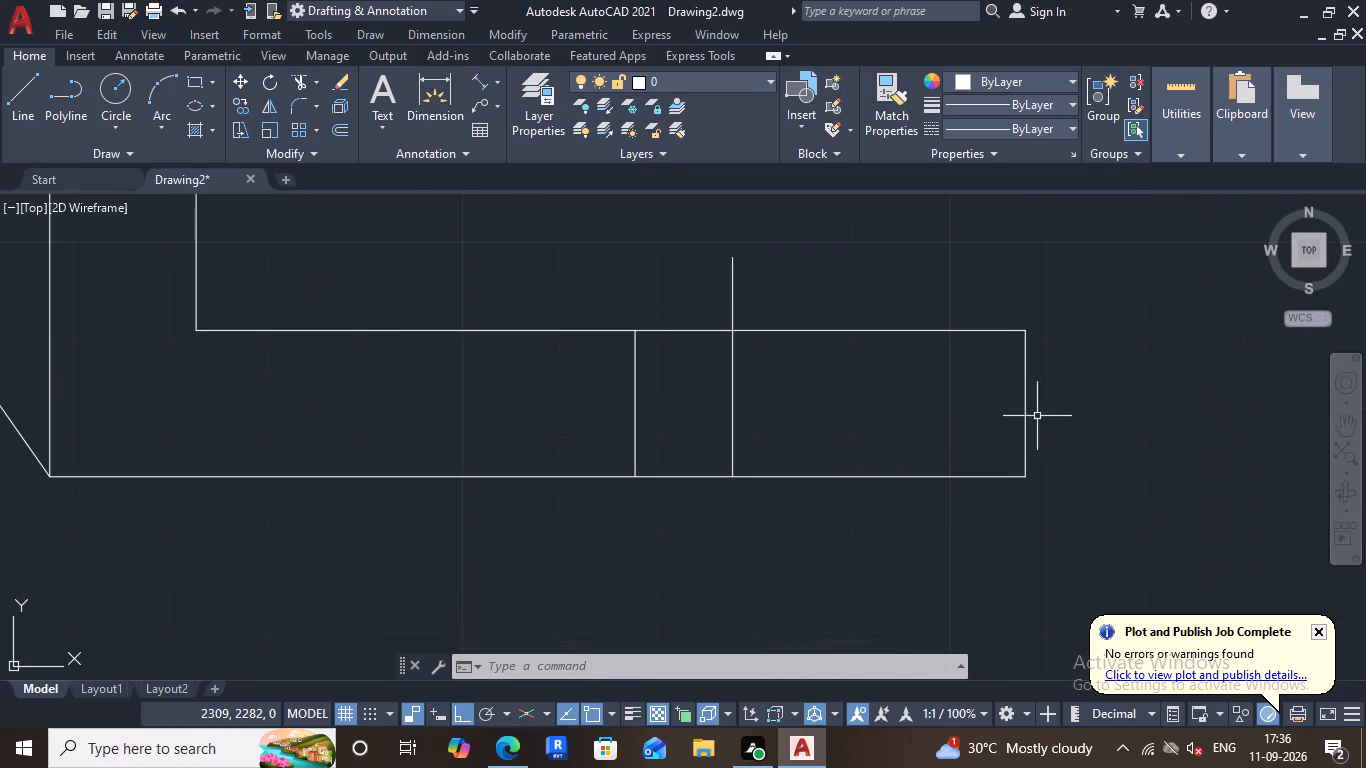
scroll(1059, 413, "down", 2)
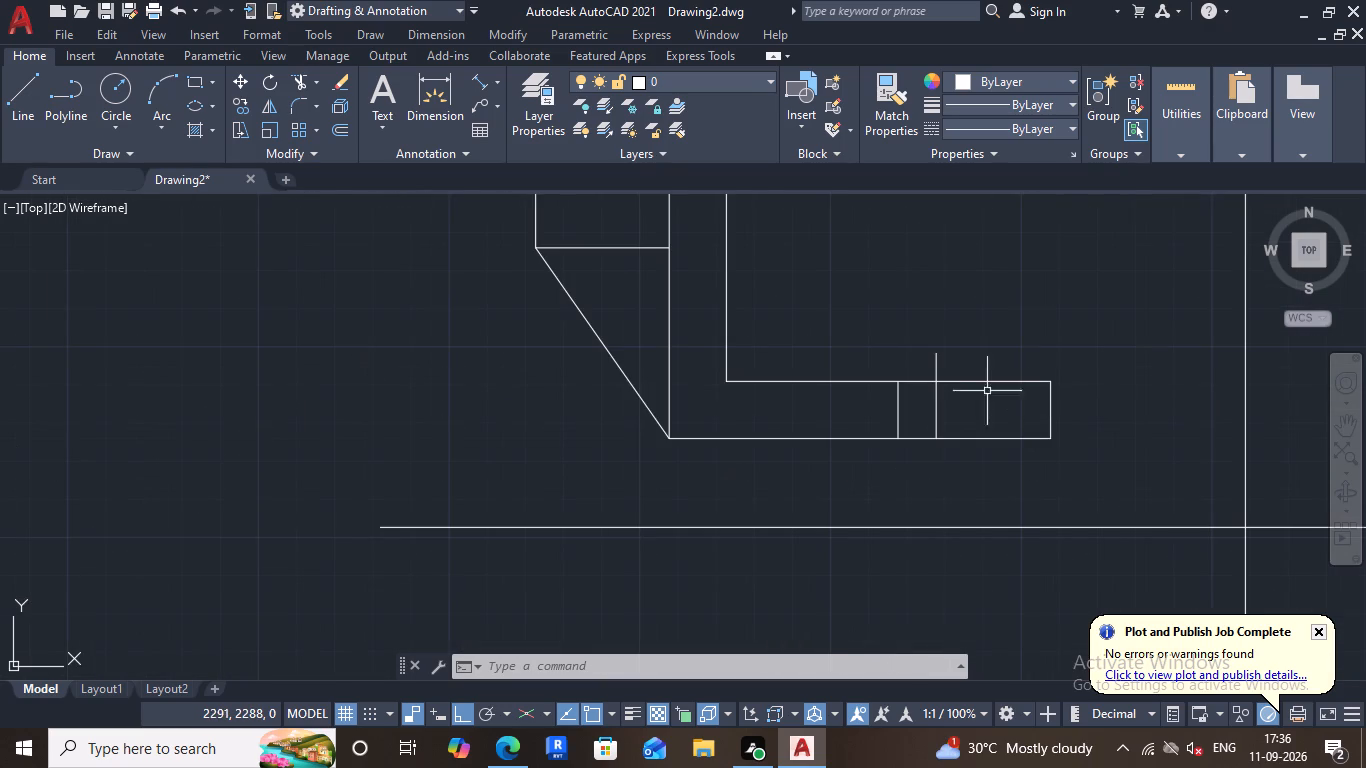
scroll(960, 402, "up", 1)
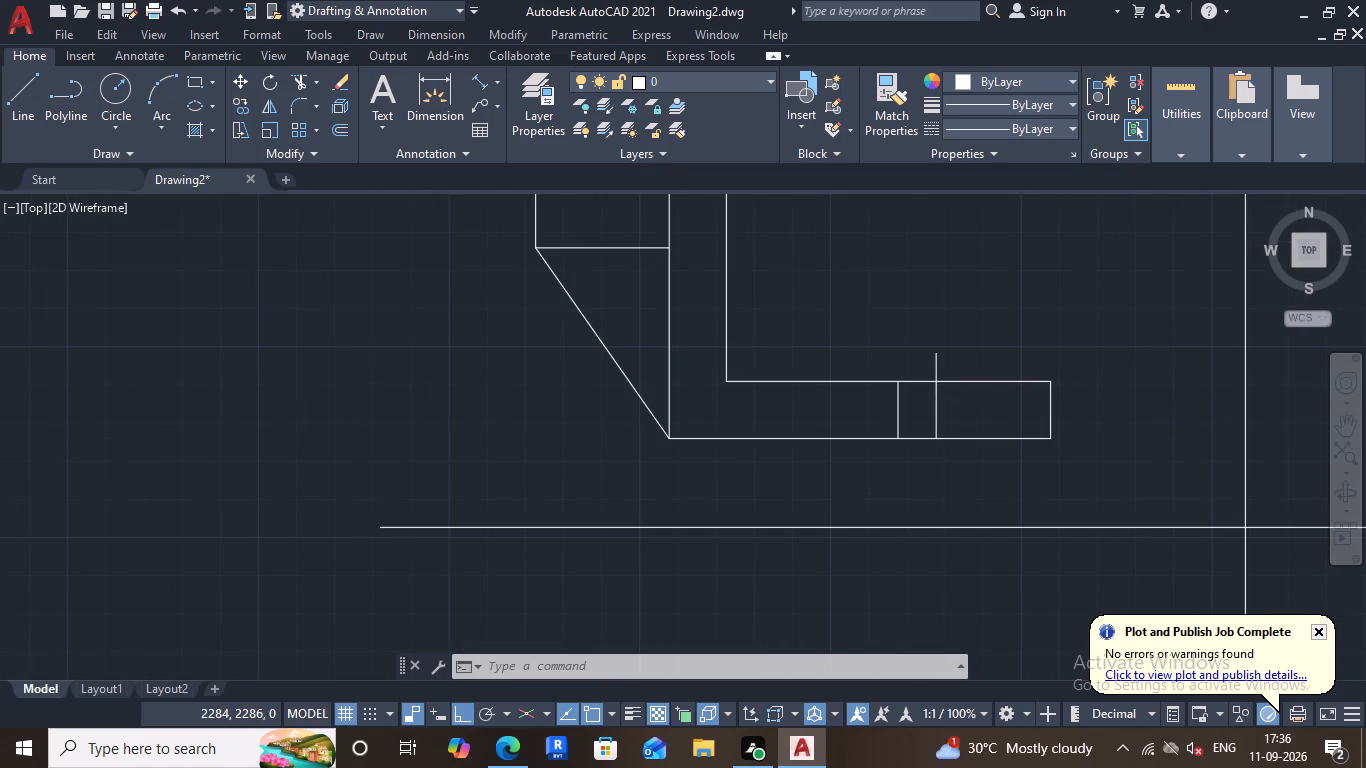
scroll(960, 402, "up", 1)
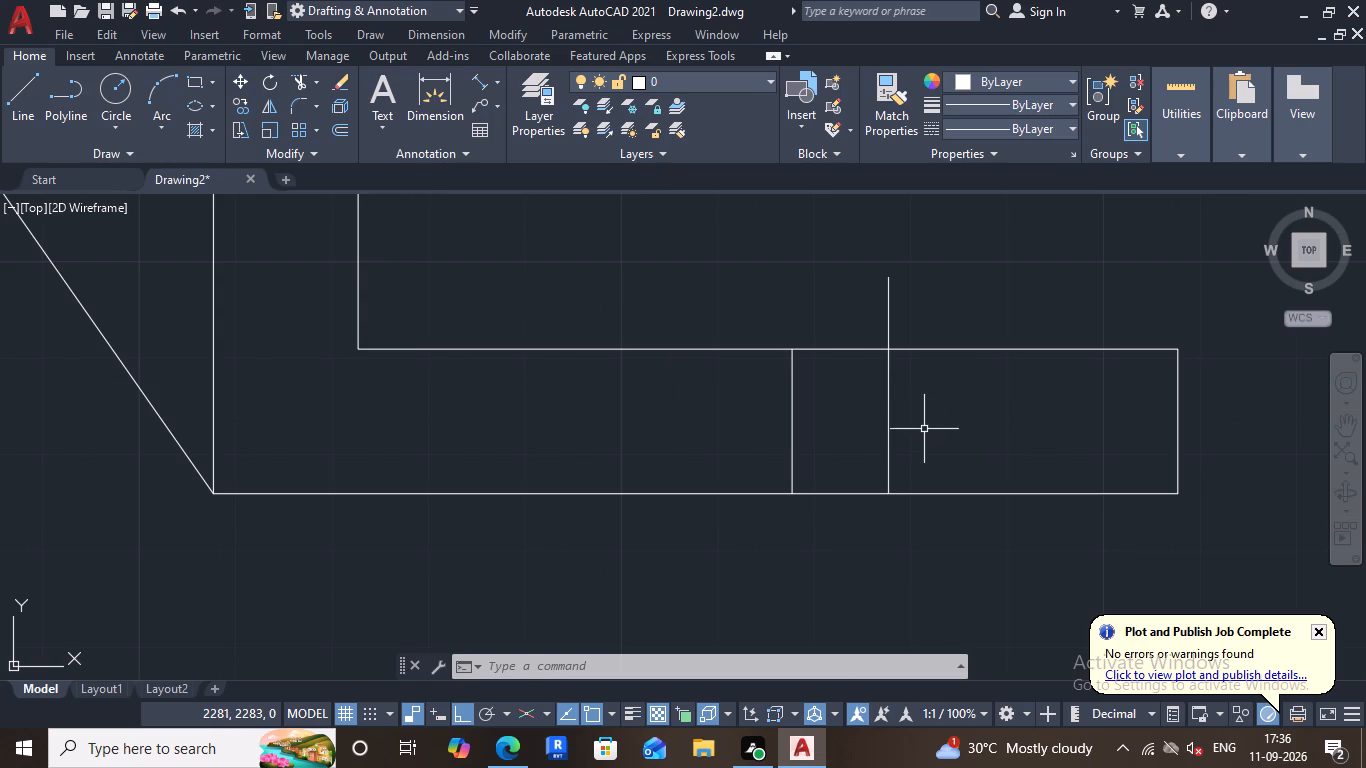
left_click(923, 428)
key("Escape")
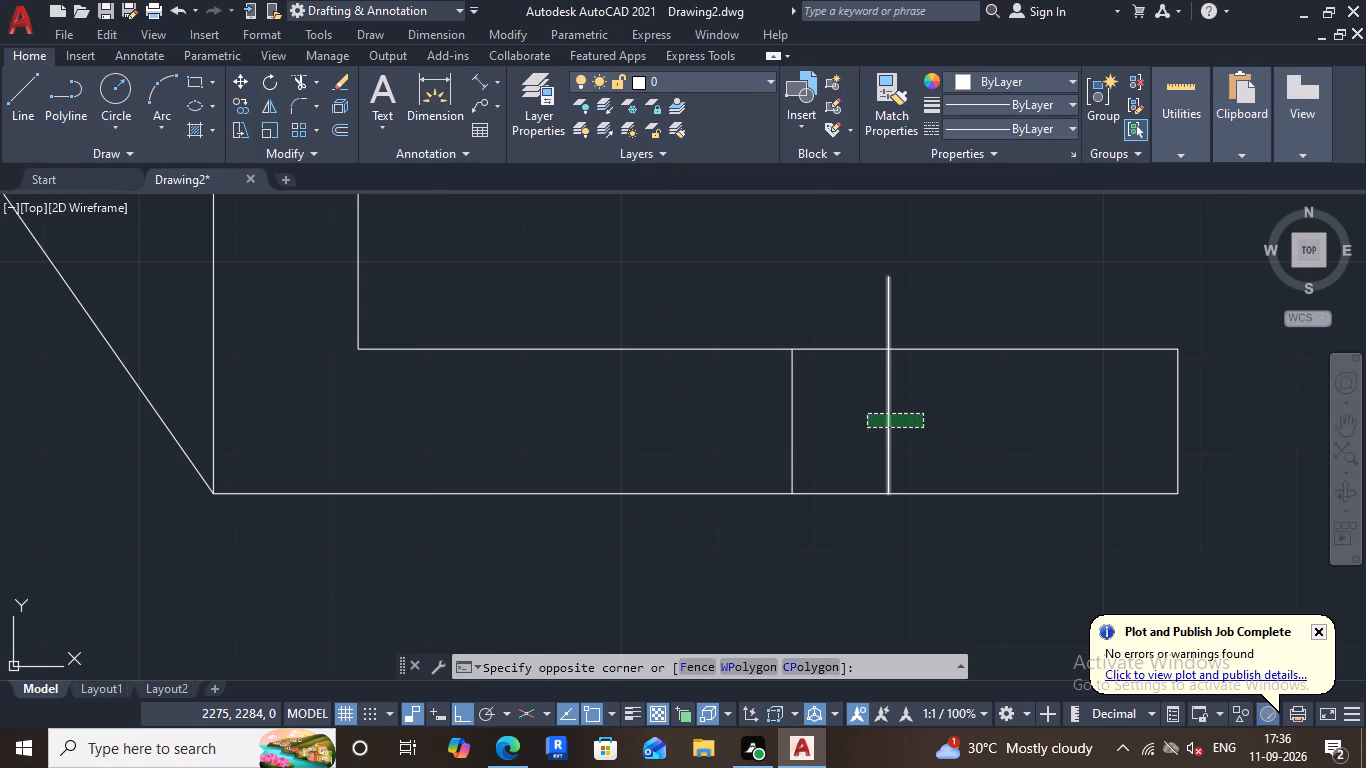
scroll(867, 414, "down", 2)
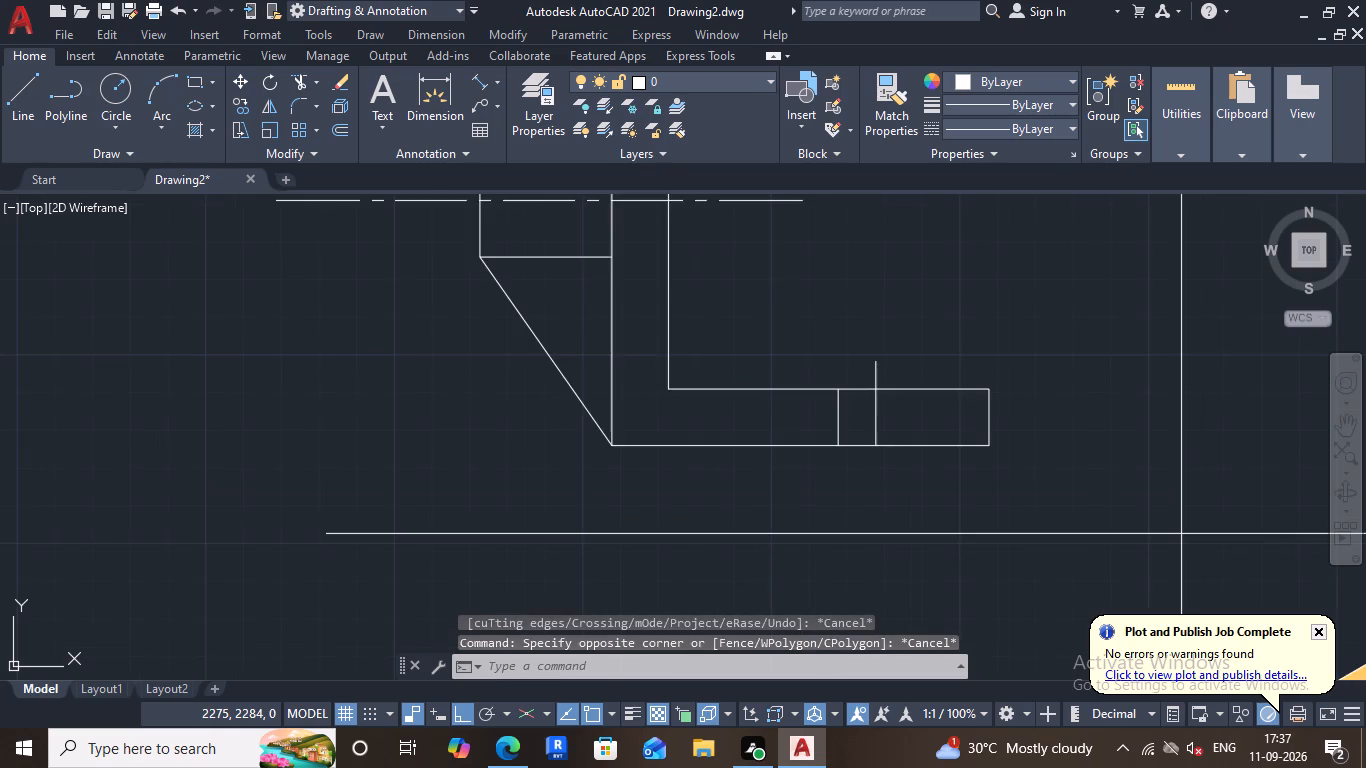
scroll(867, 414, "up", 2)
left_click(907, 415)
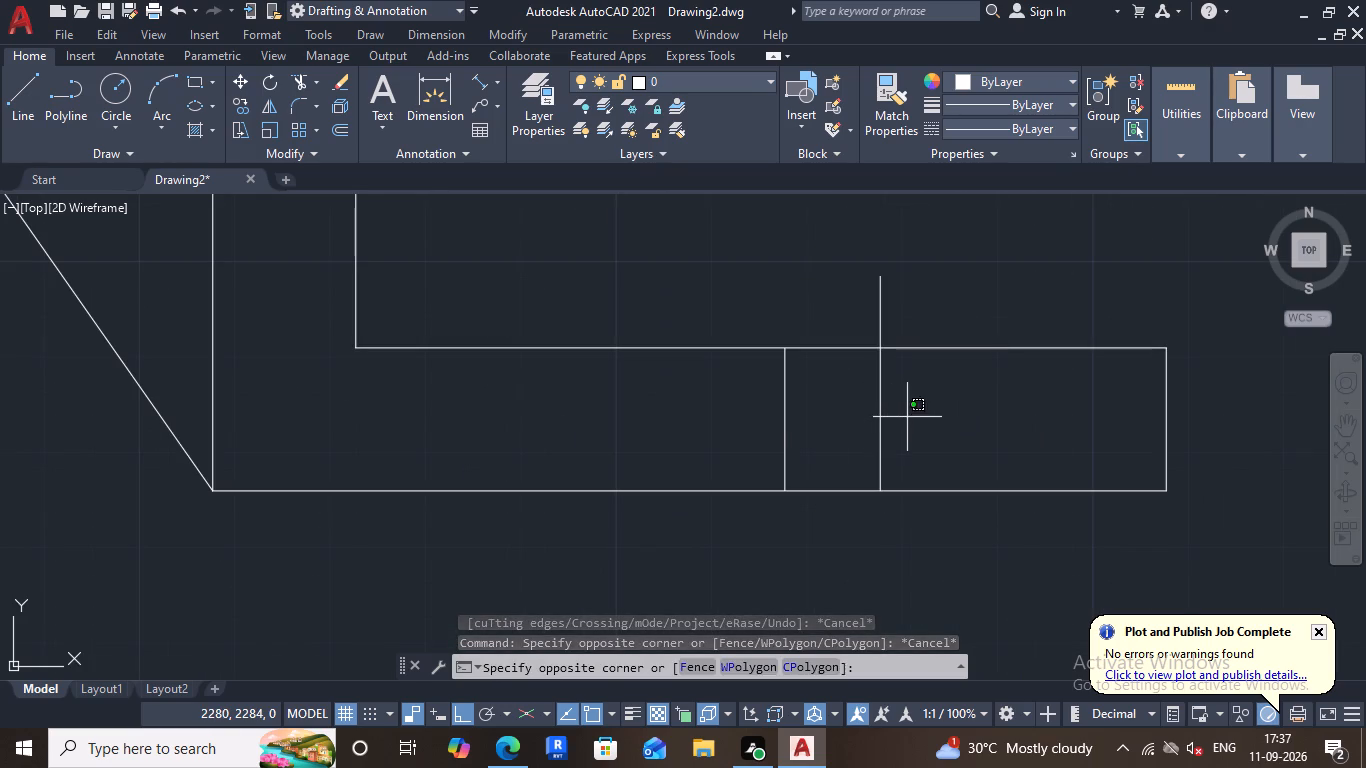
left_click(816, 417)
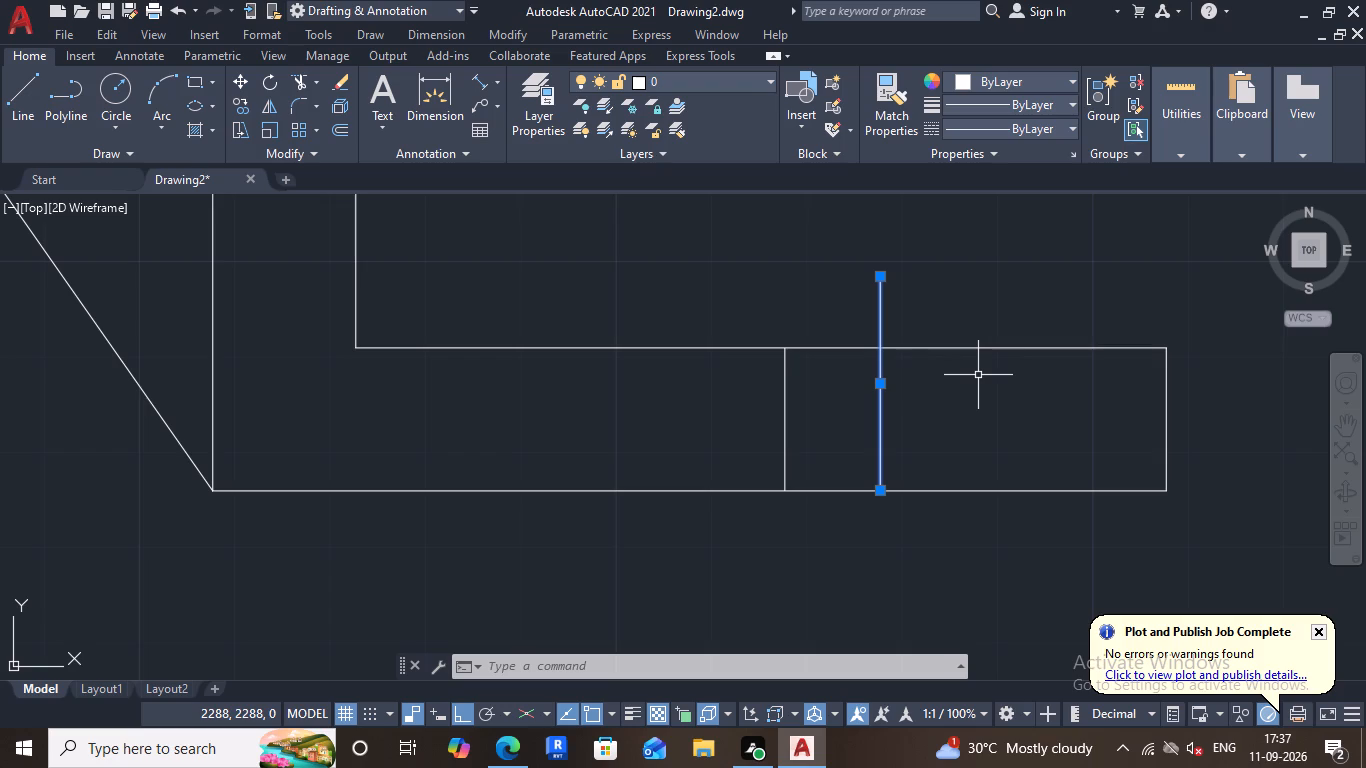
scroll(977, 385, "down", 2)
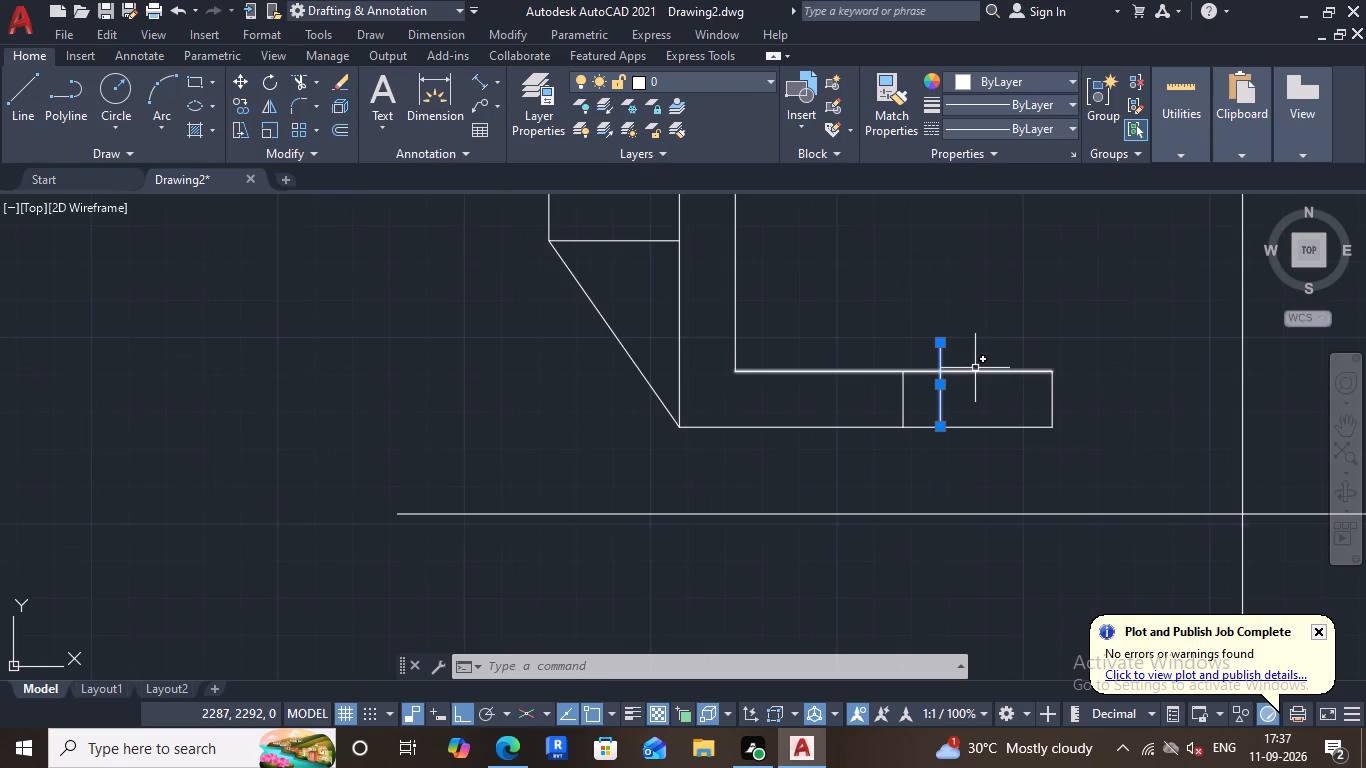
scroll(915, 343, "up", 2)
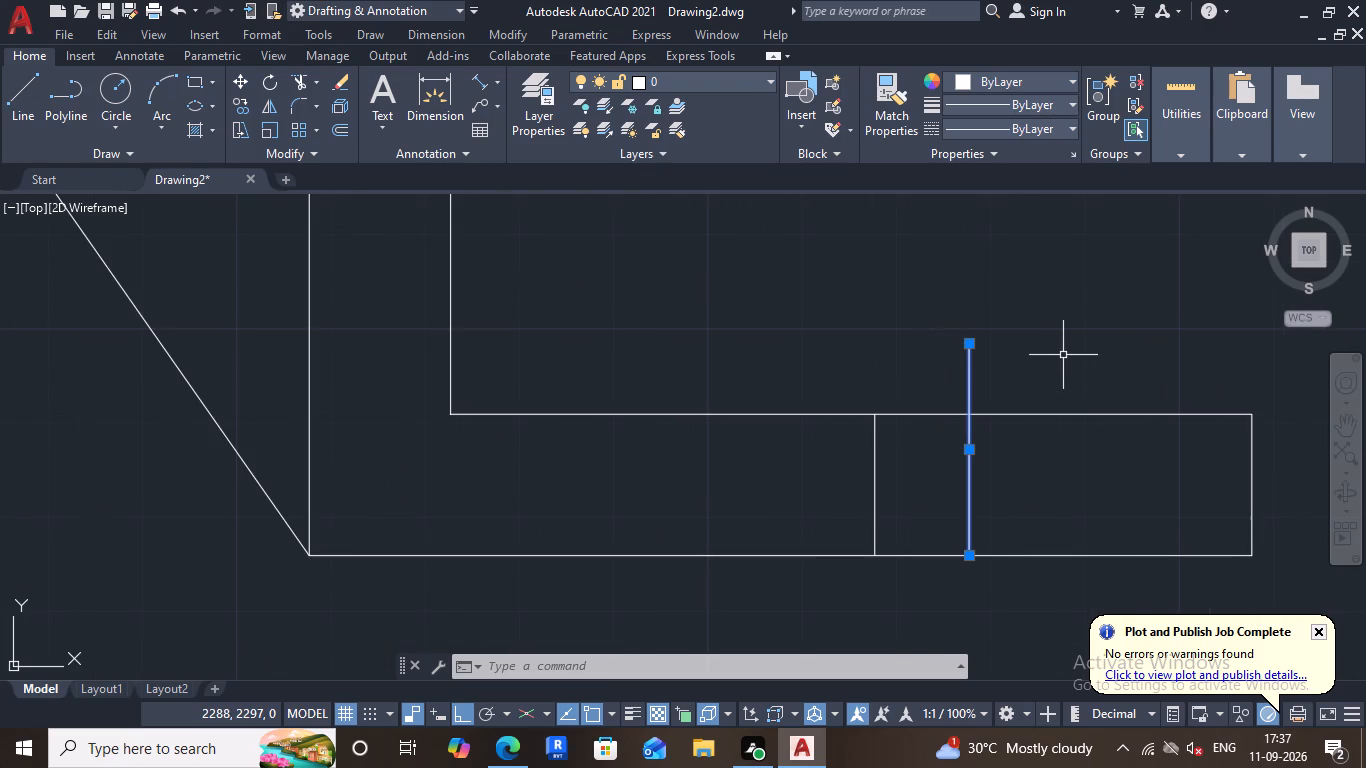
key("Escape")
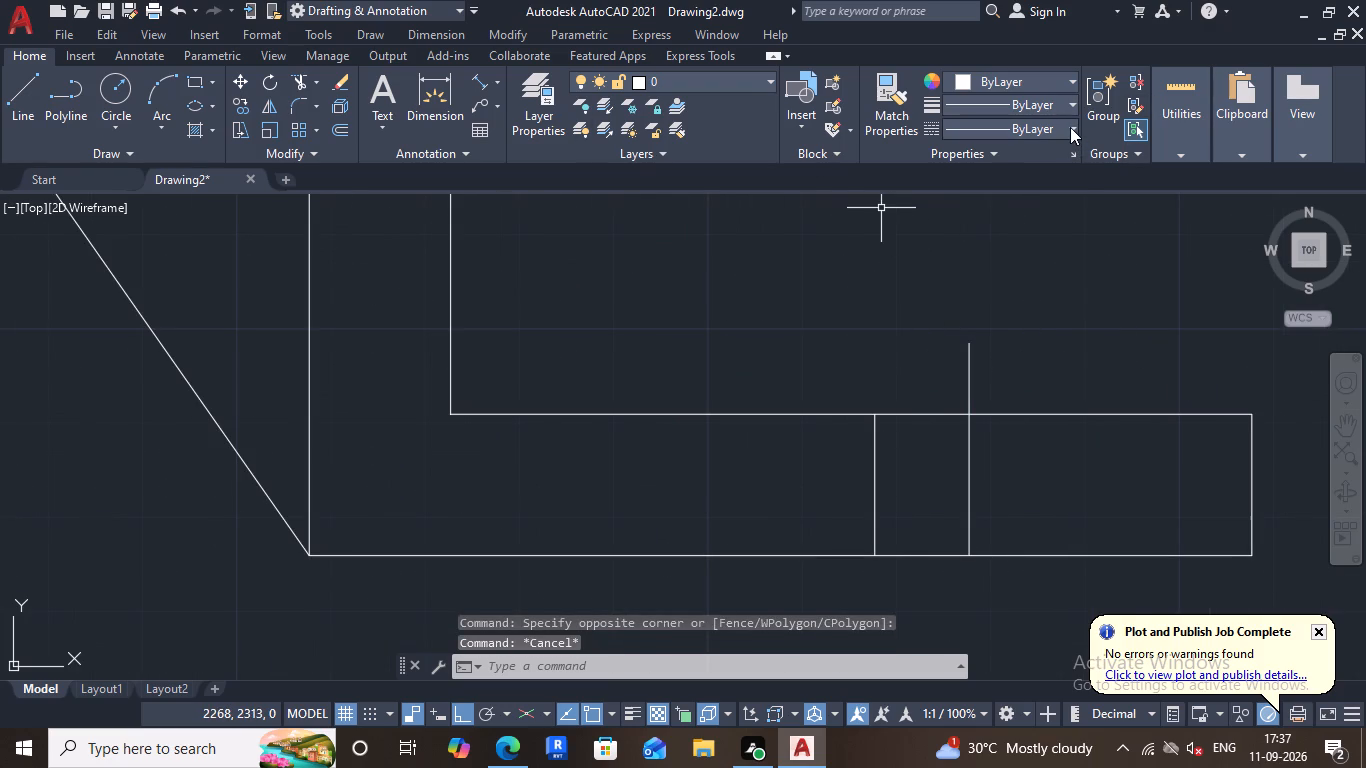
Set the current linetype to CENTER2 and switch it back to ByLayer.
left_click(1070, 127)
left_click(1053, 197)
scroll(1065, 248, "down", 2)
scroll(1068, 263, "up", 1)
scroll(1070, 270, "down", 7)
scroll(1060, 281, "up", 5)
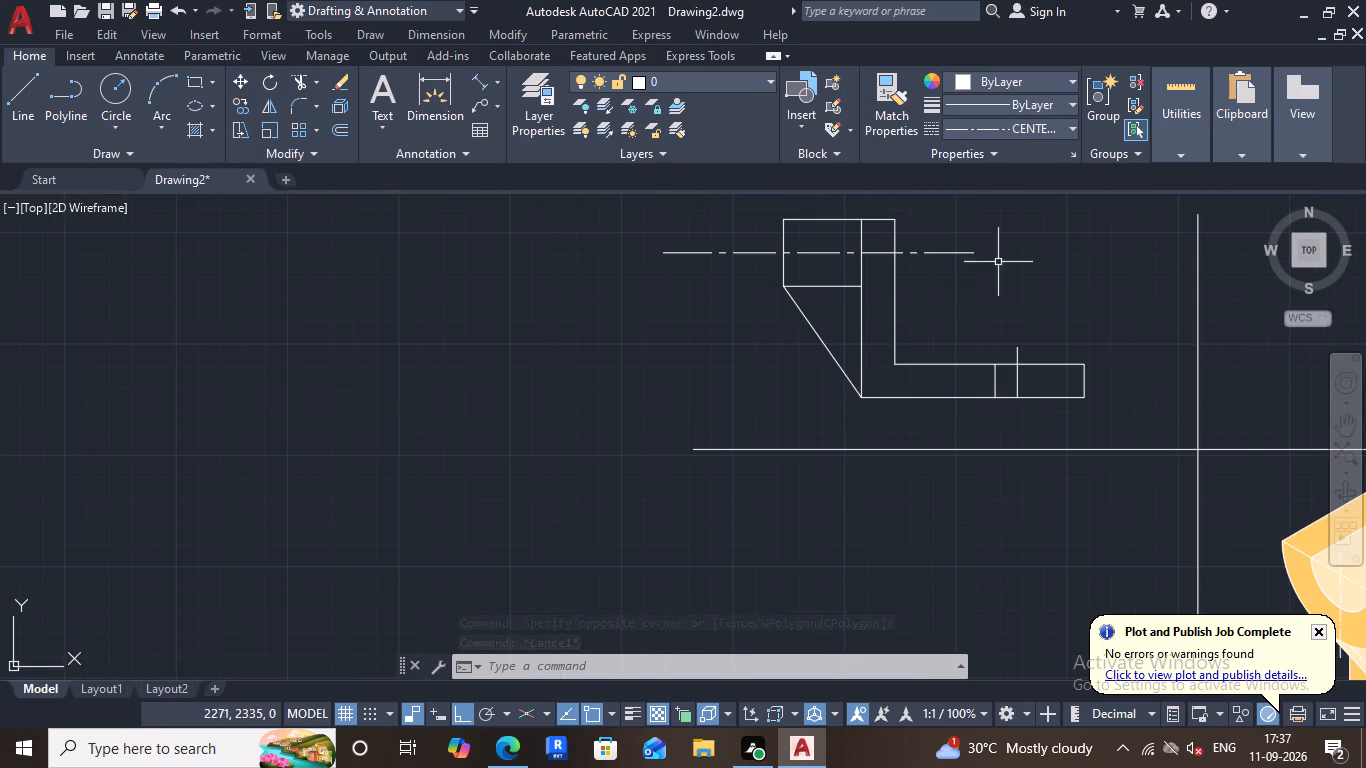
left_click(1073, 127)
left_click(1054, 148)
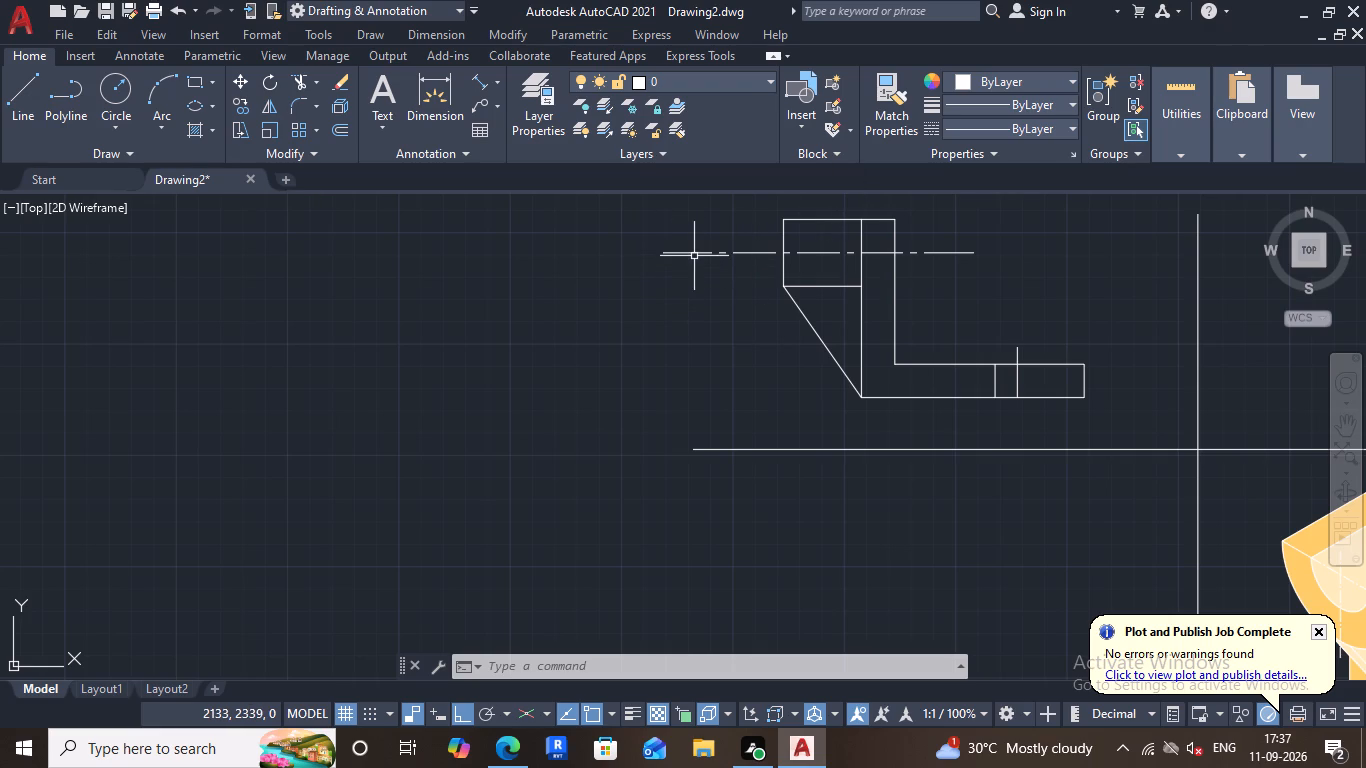
Examine the L-shaped view and the vertical lines in its base alongside the isometric bracket.
scroll(933, 267, "down", 1)
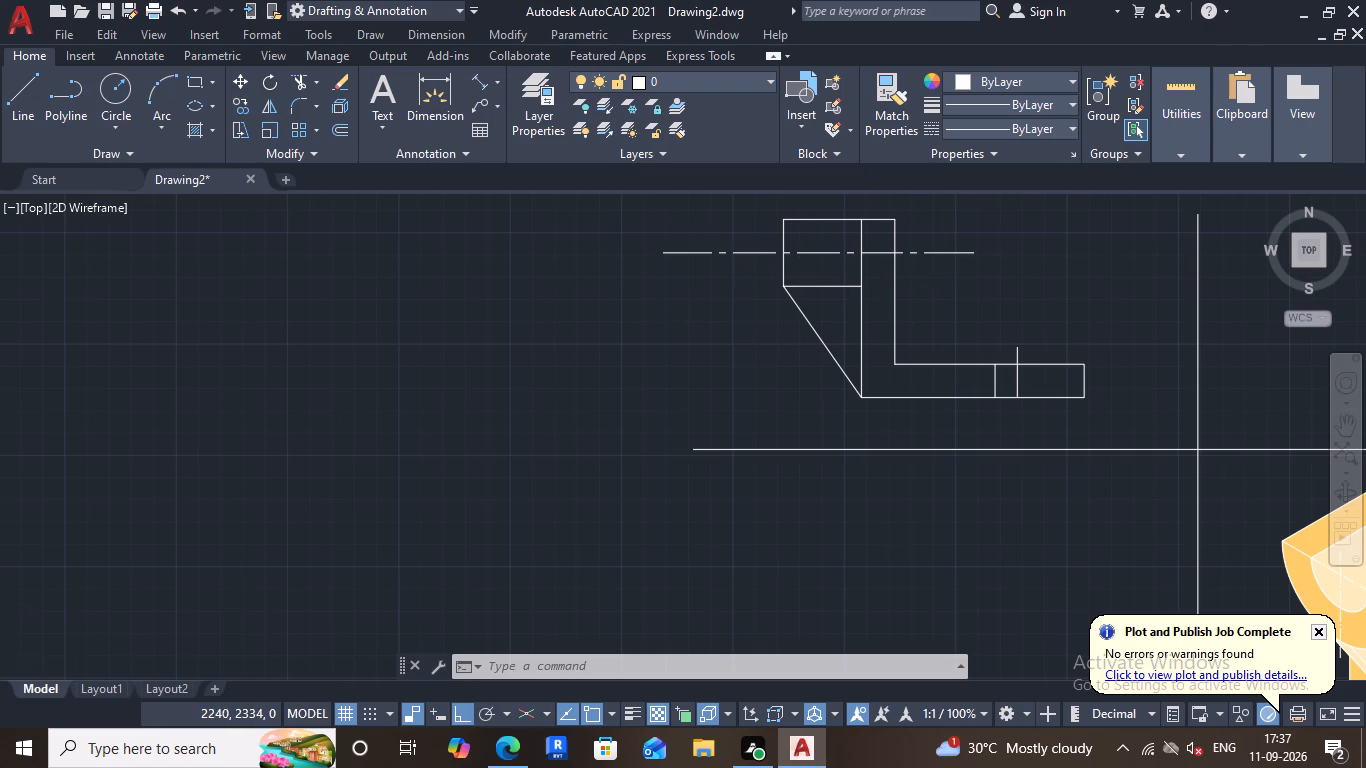
scroll(971, 266, "up", 4)
scroll(1028, 290, "down", 3)
scroll(1067, 389, "up", 2)
middle_click_drag(1057, 330, 955, 331)
scroll(983, 331, "down", 2)
middle_click_drag(951, 295, 957, 349)
scroll(973, 342, "up", 1)
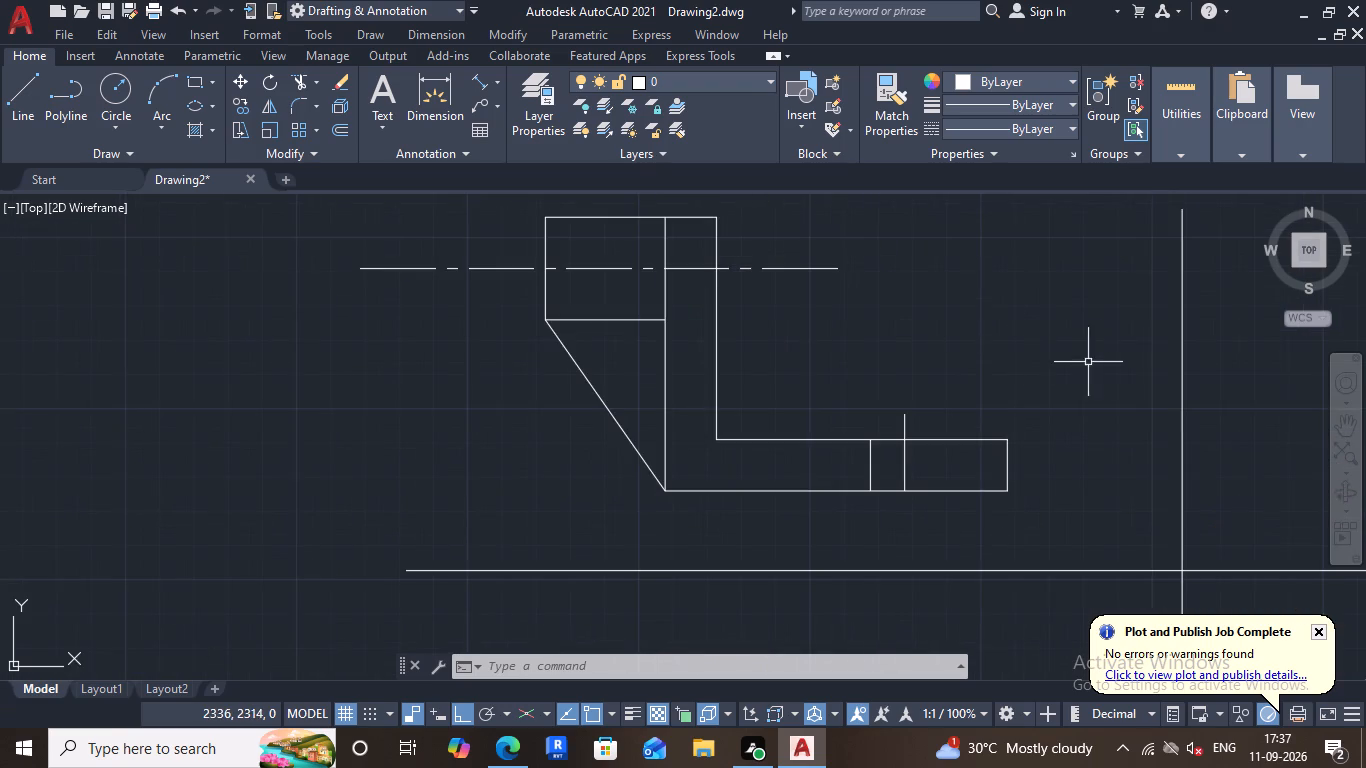
scroll(1073, 308, "down", 2)
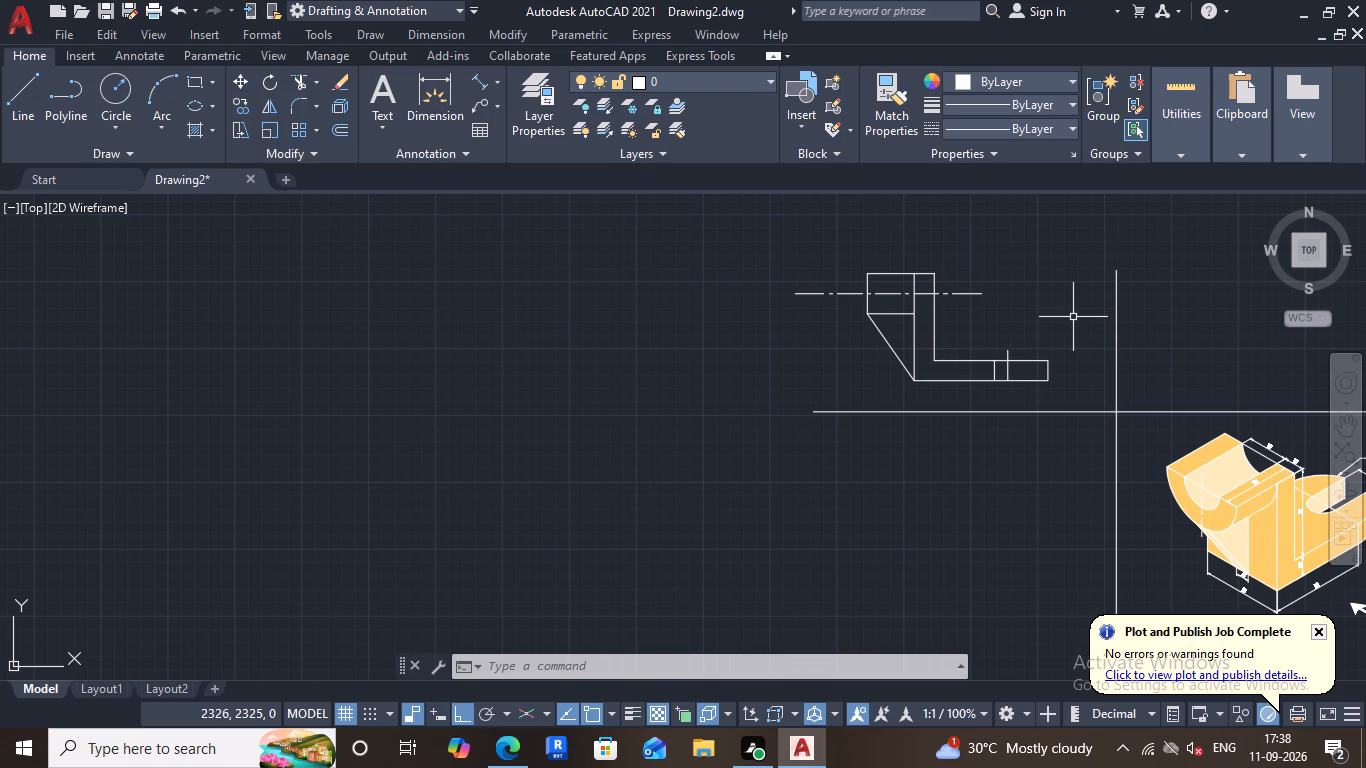
scroll(1073, 318, "down", 2)
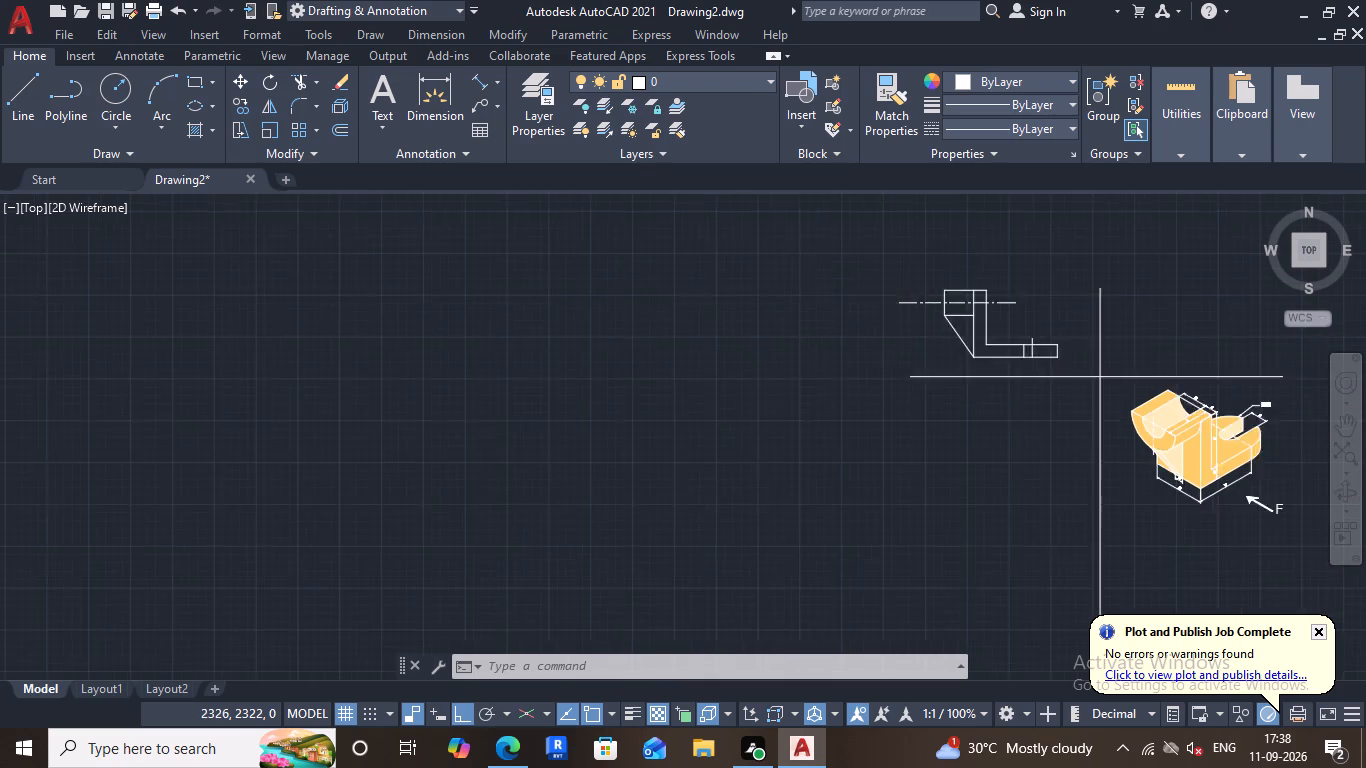
scroll(1090, 370, "up", 2)
middle_click_drag(1037, 284, 1055, 372)
scroll(993, 340, "up", 2)
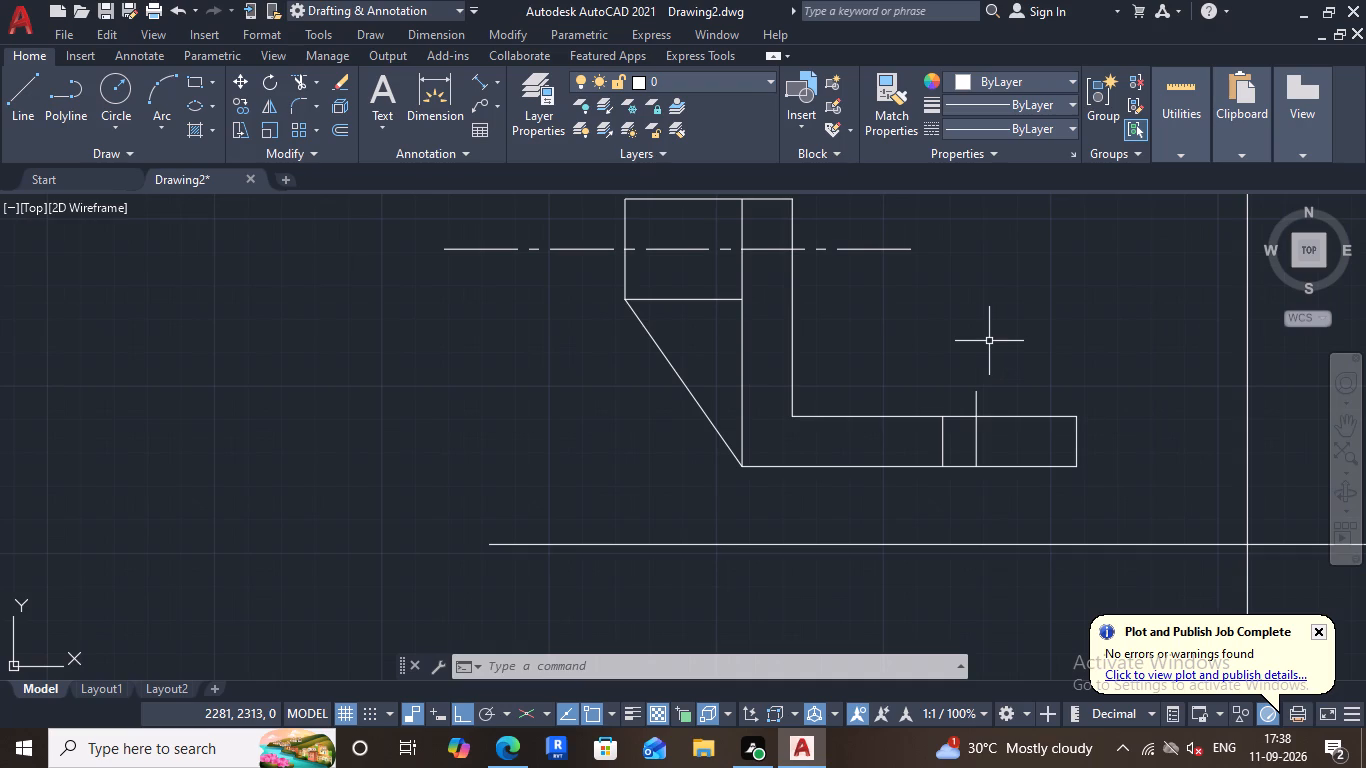
scroll(988, 341, "down", 2)
scroll(1006, 382, "up", 2)
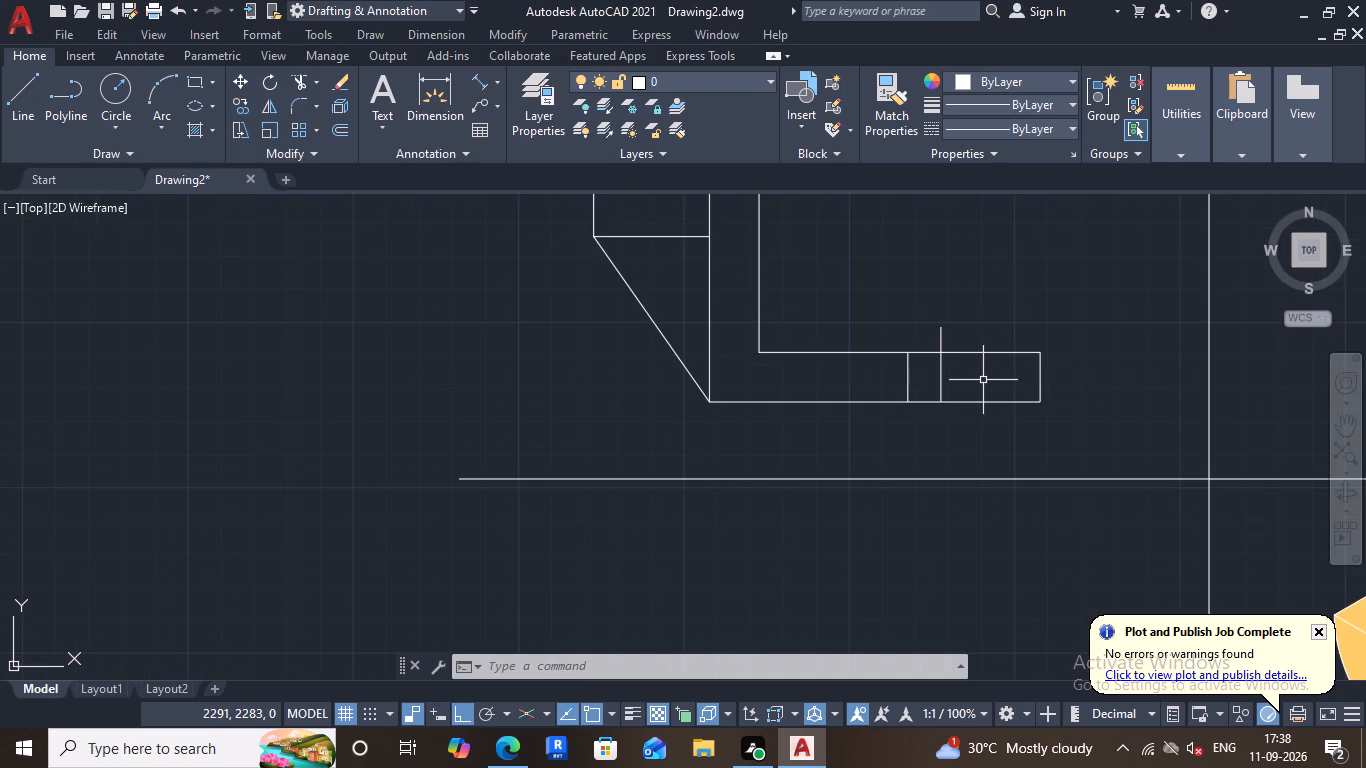
scroll(961, 385, "up", 1)
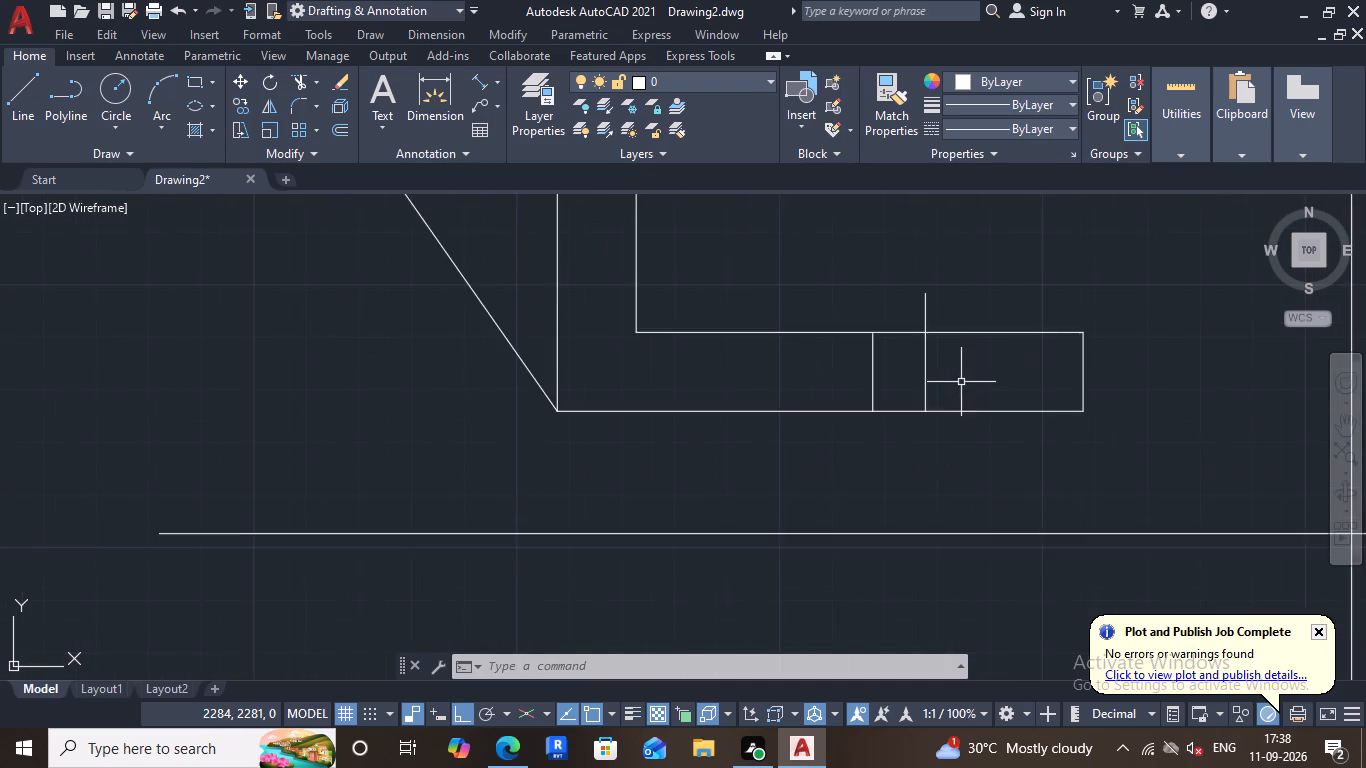
scroll(976, 386, "down", 4)
middle_click_drag(989, 335, 971, 352)
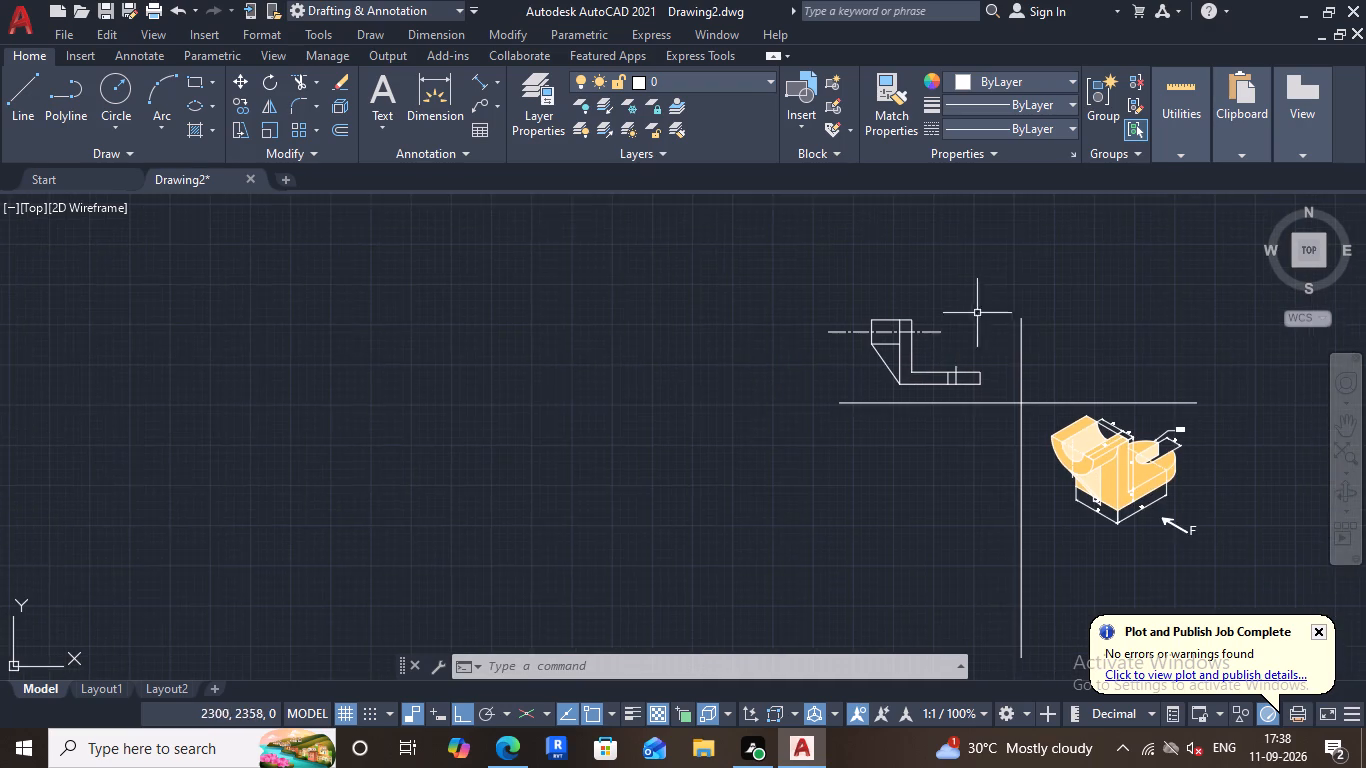
middle_click_drag(979, 308, 927, 351)
middle_click_drag(939, 320, 910, 341)
scroll(1018, 506, "up", 1)
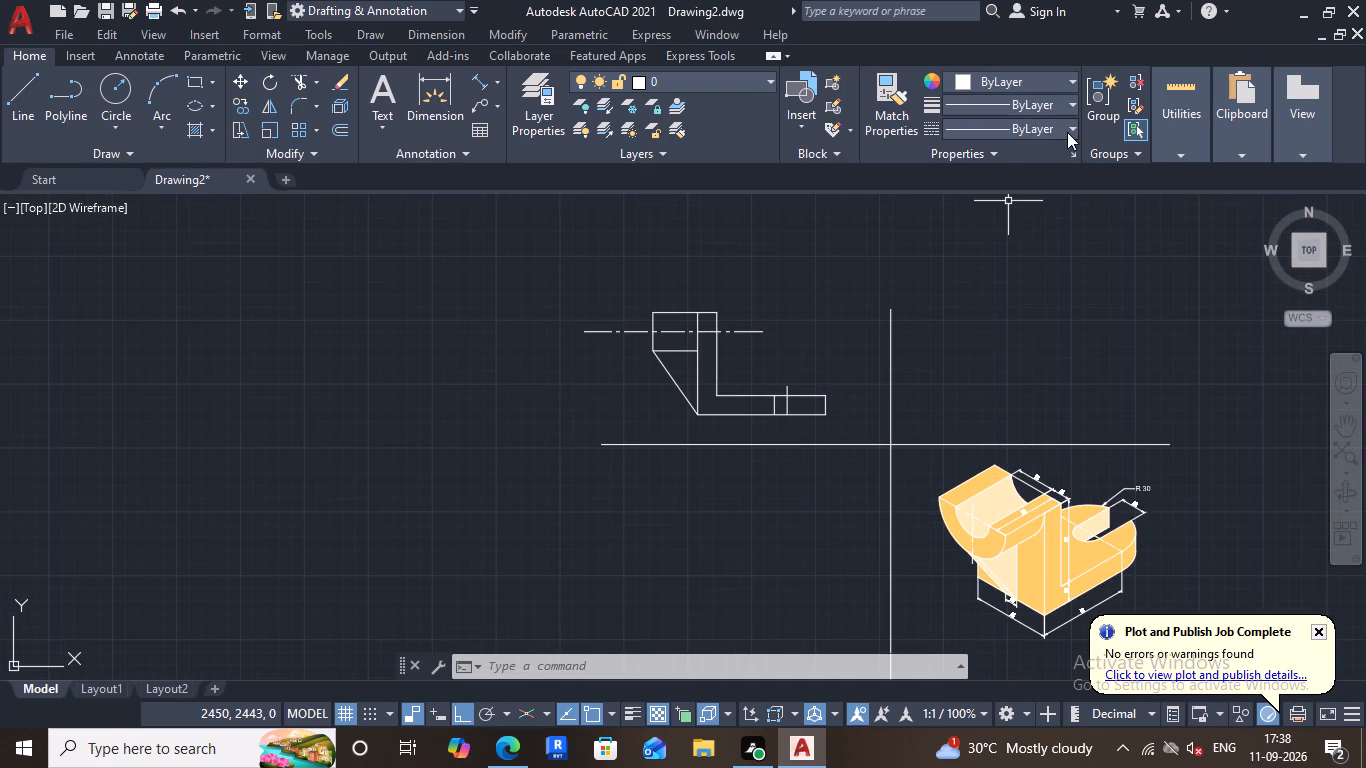
Load the DASHED linetype from acadiso.lin into the drawing.
left_click(1069, 132)
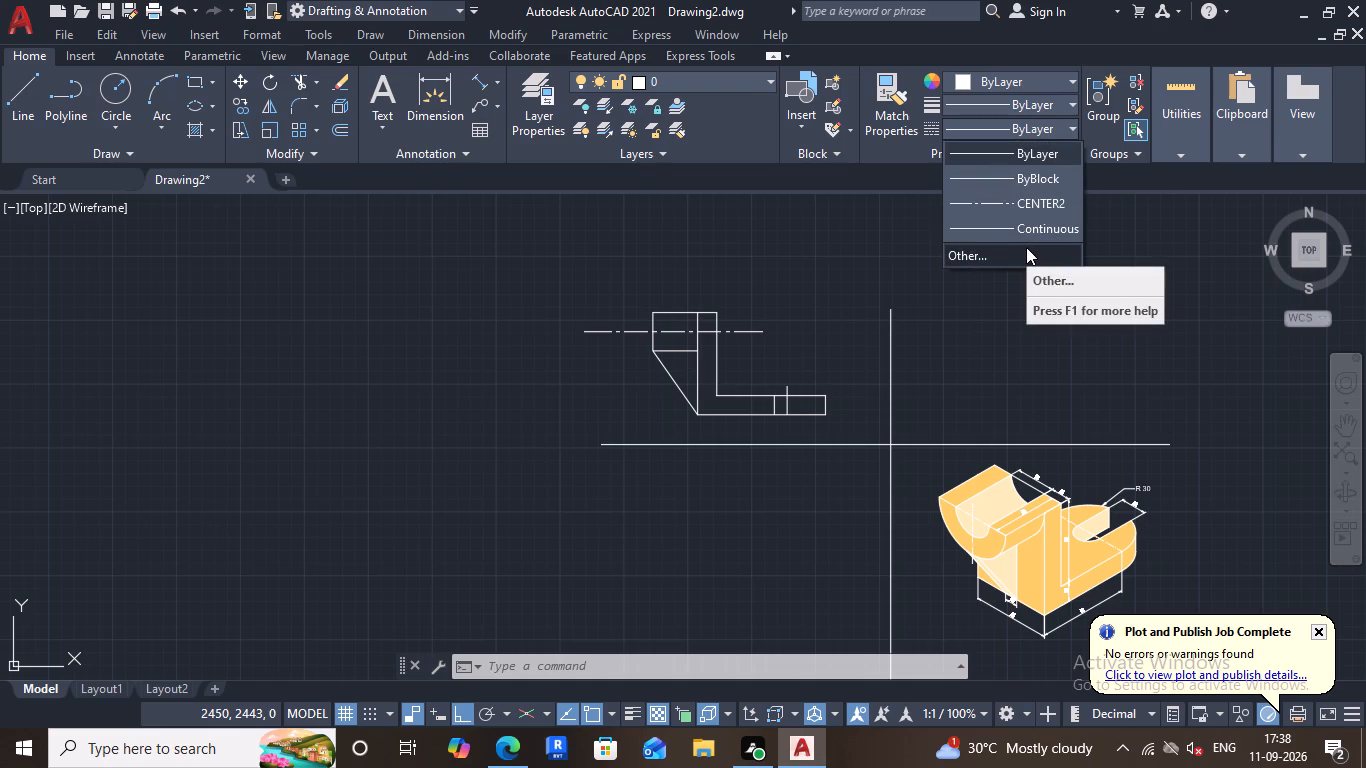
left_click(1026, 247)
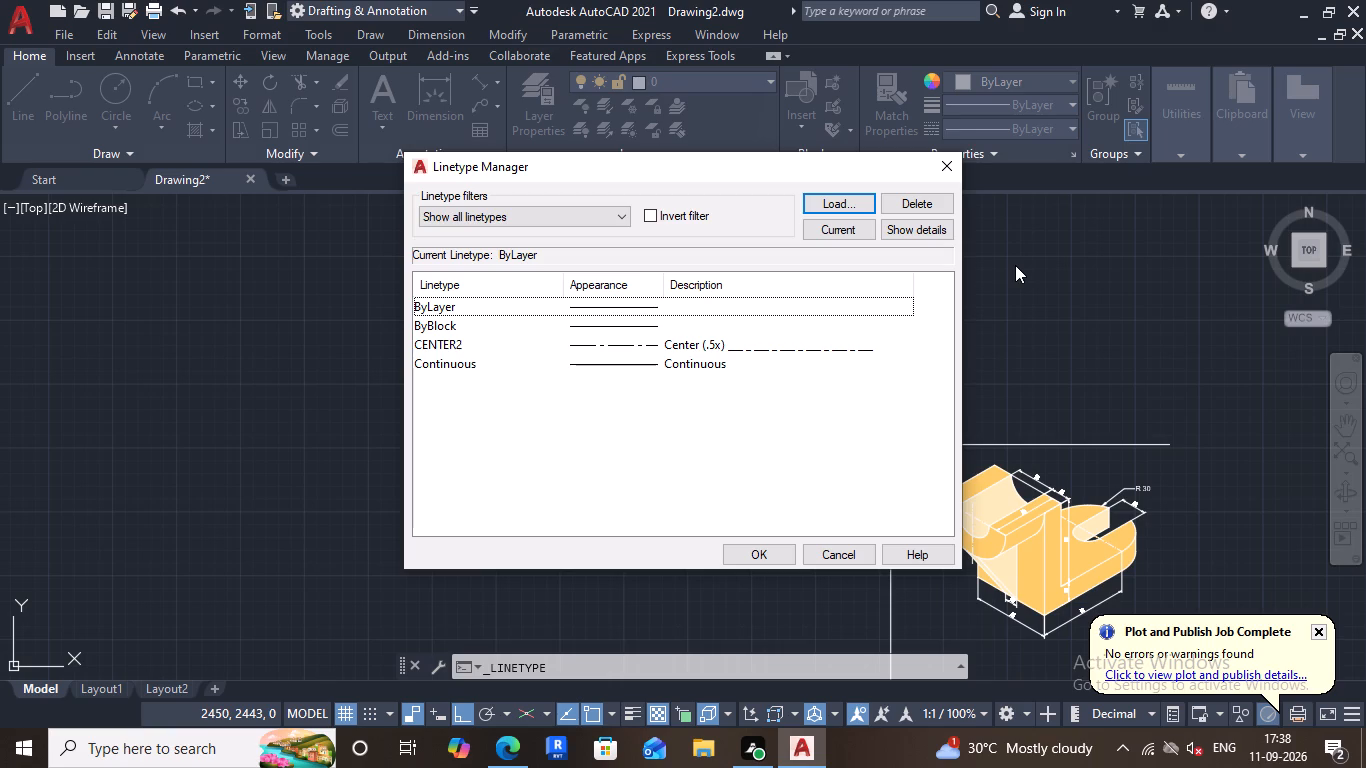
scroll(1036, 230, "down", 2)
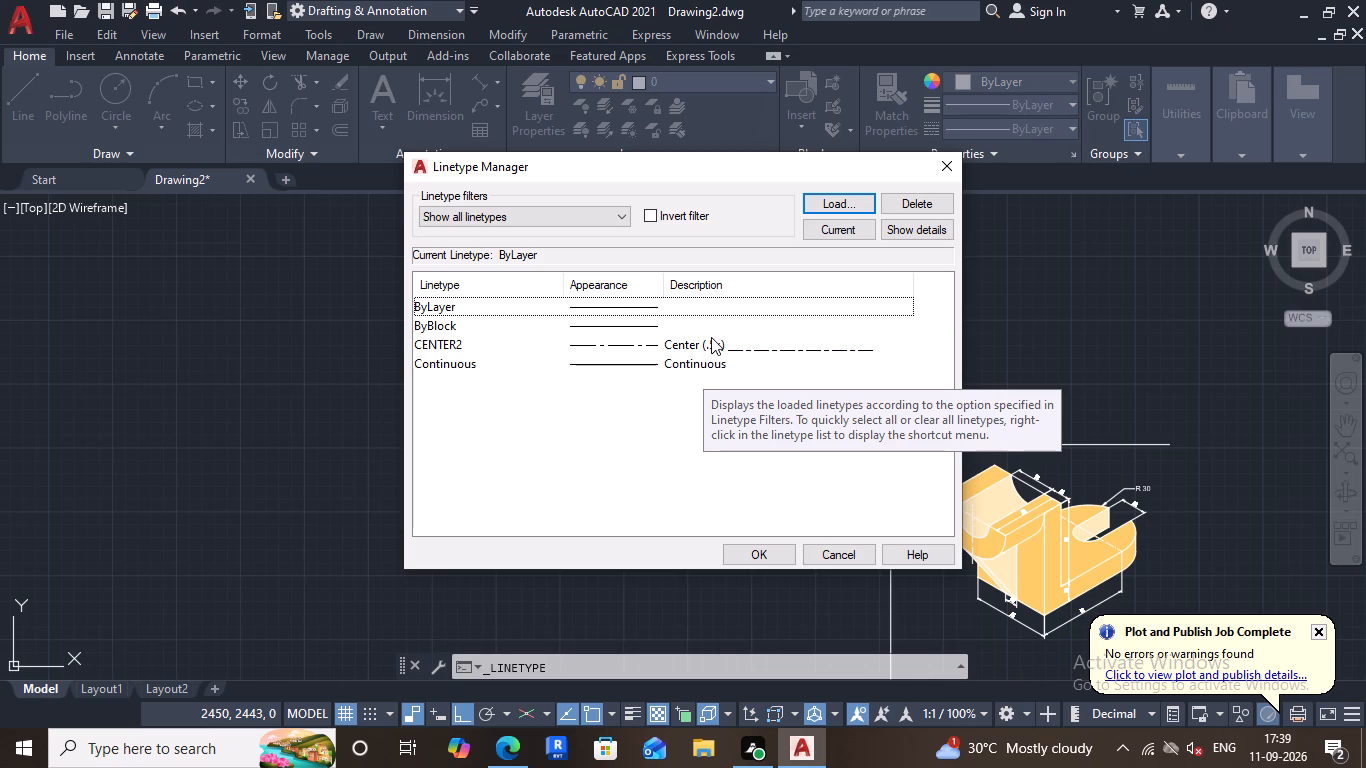
scroll(727, 332, "down", 1)
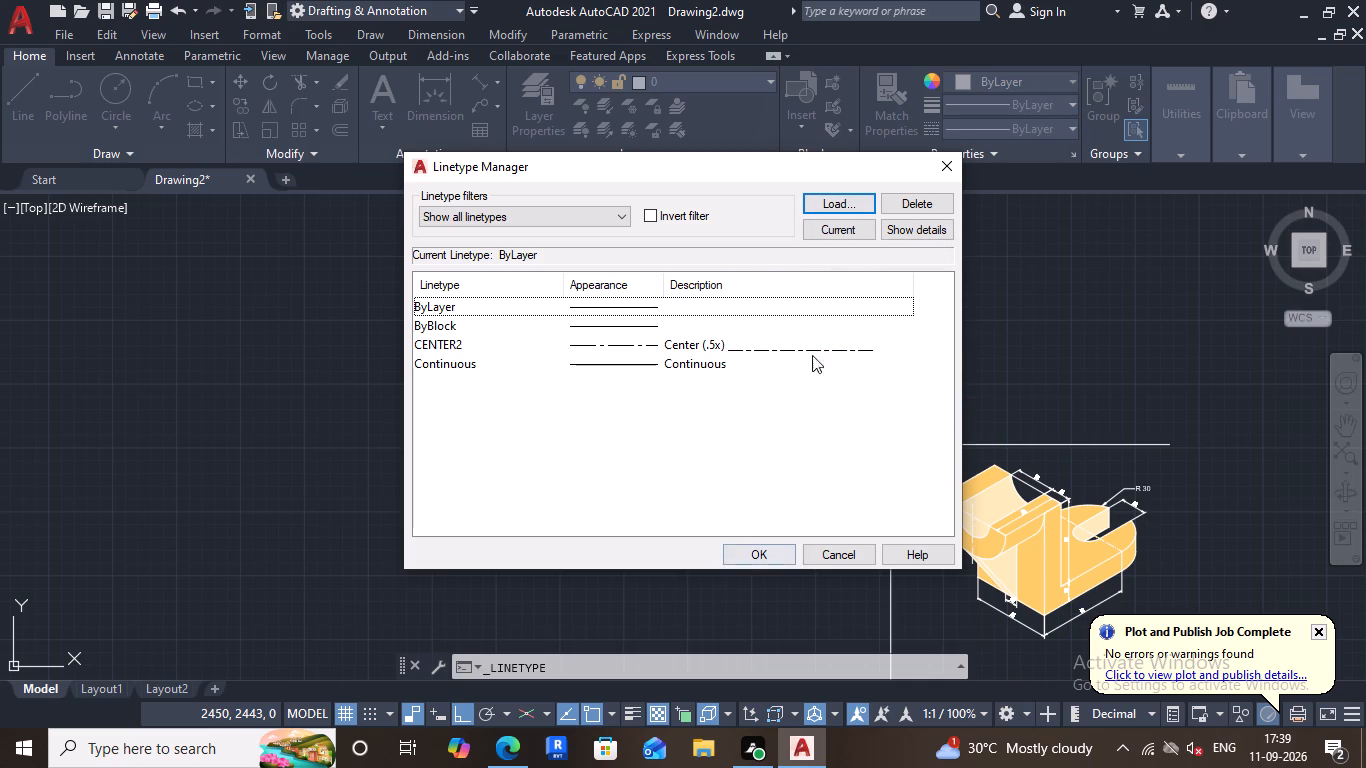
left_click(841, 205)
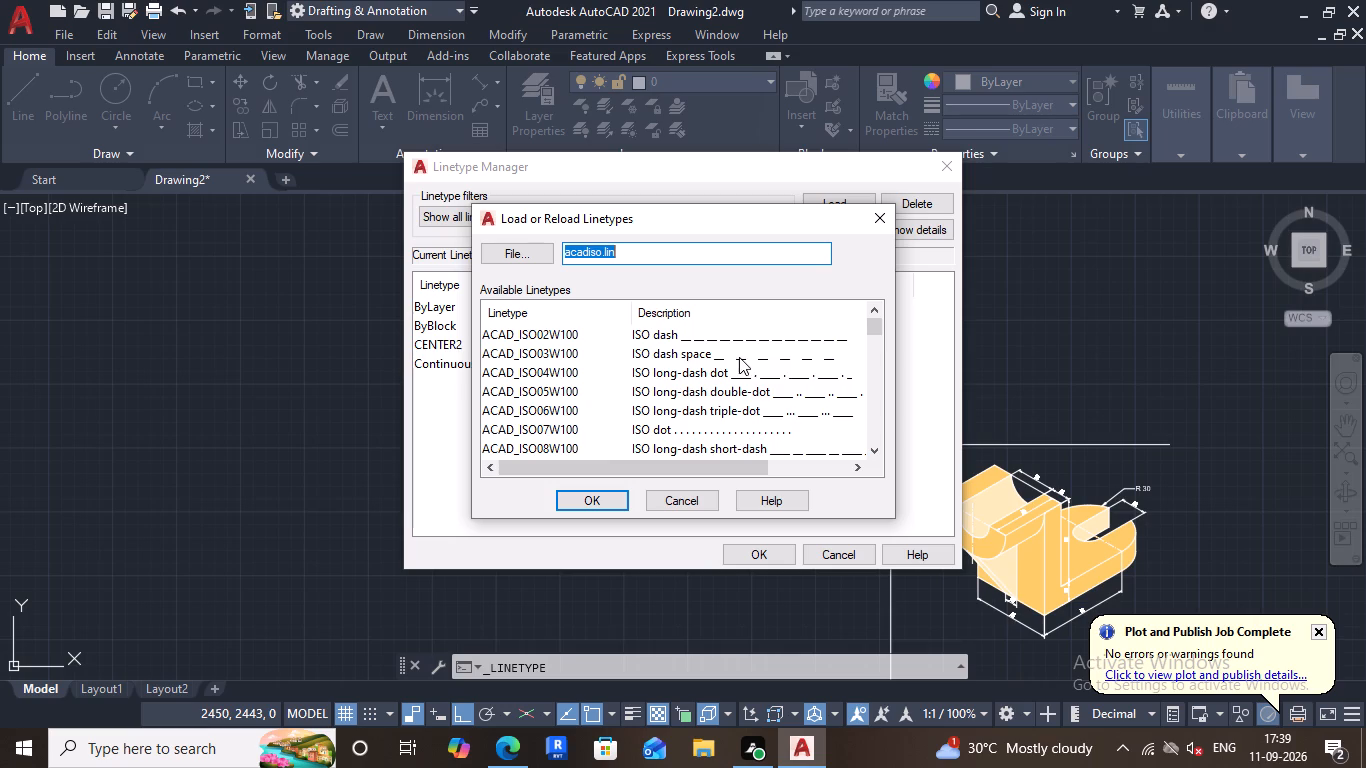
scroll(739, 357, "down", 8)
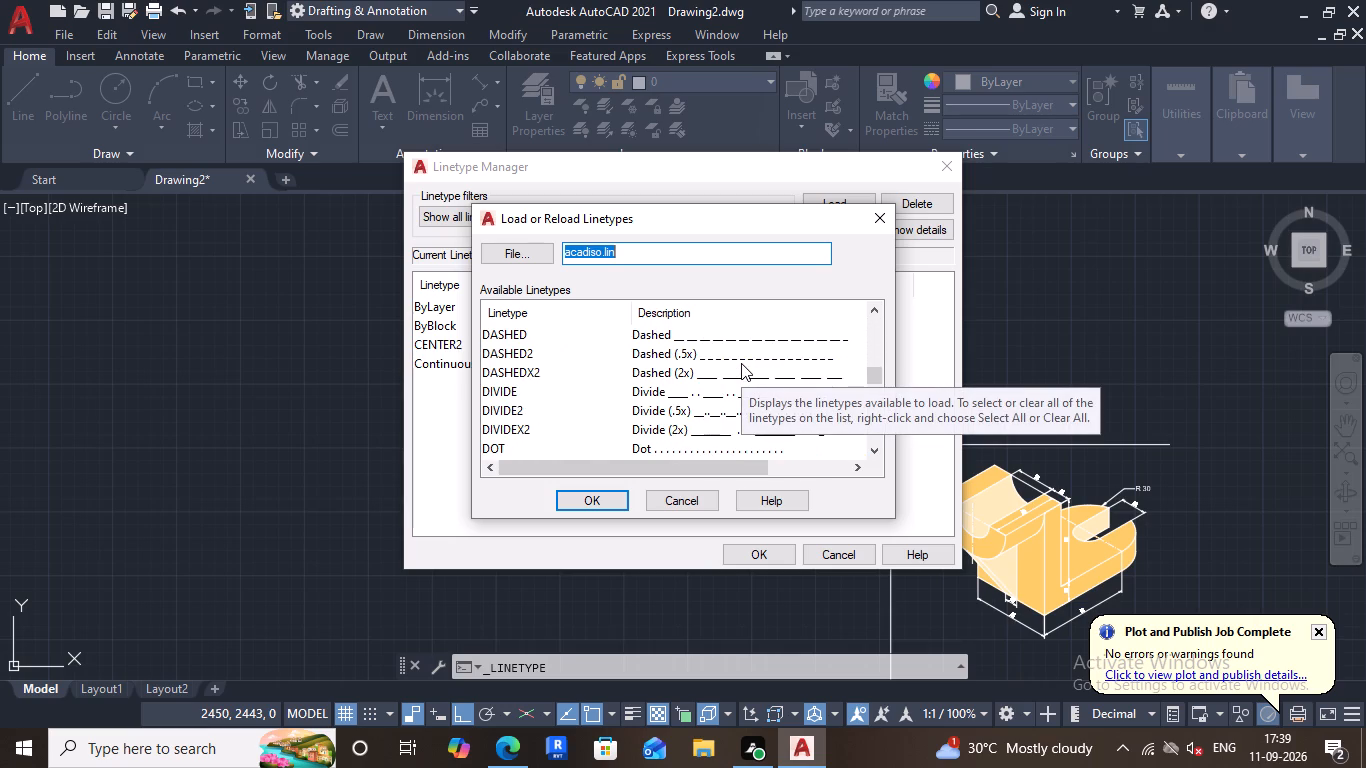
scroll(724, 412, "up", 4)
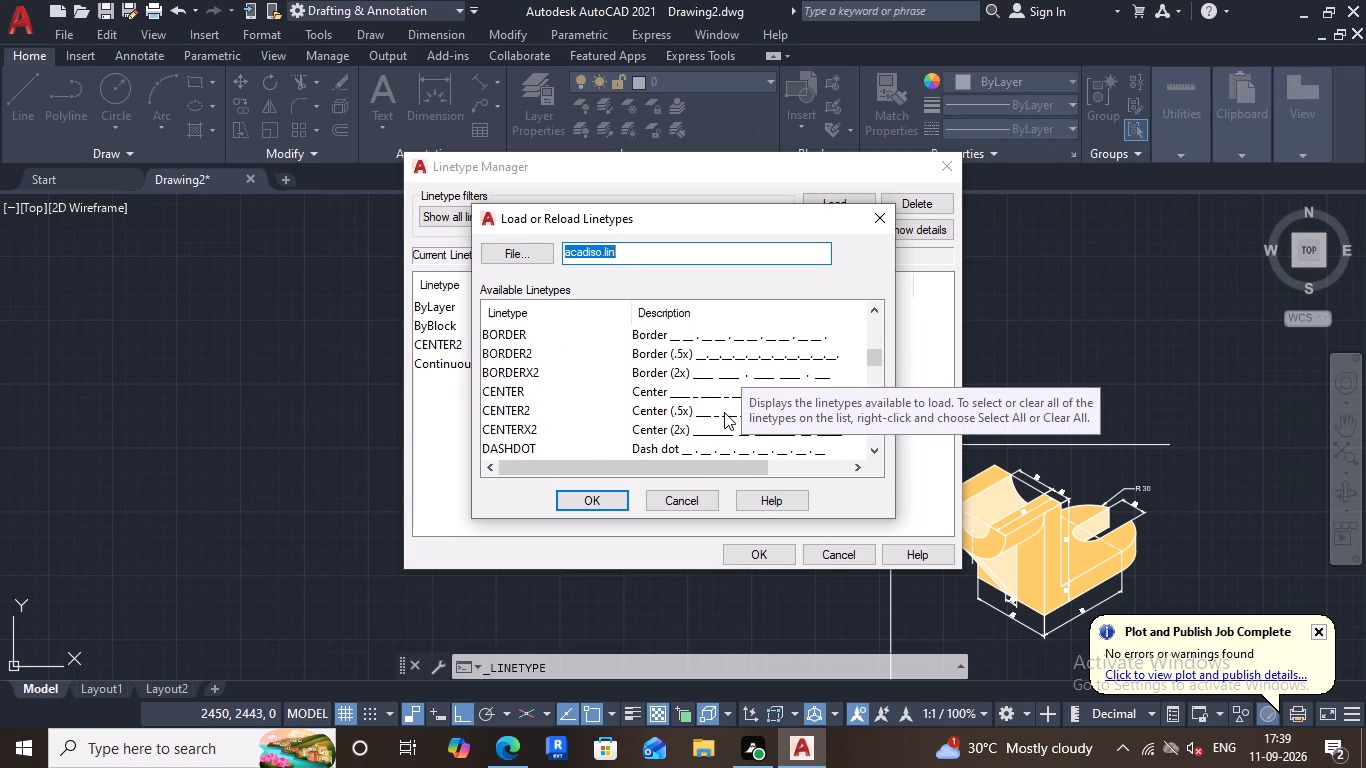
scroll(724, 412, "up", 8)
scroll(724, 412, "down", 5)
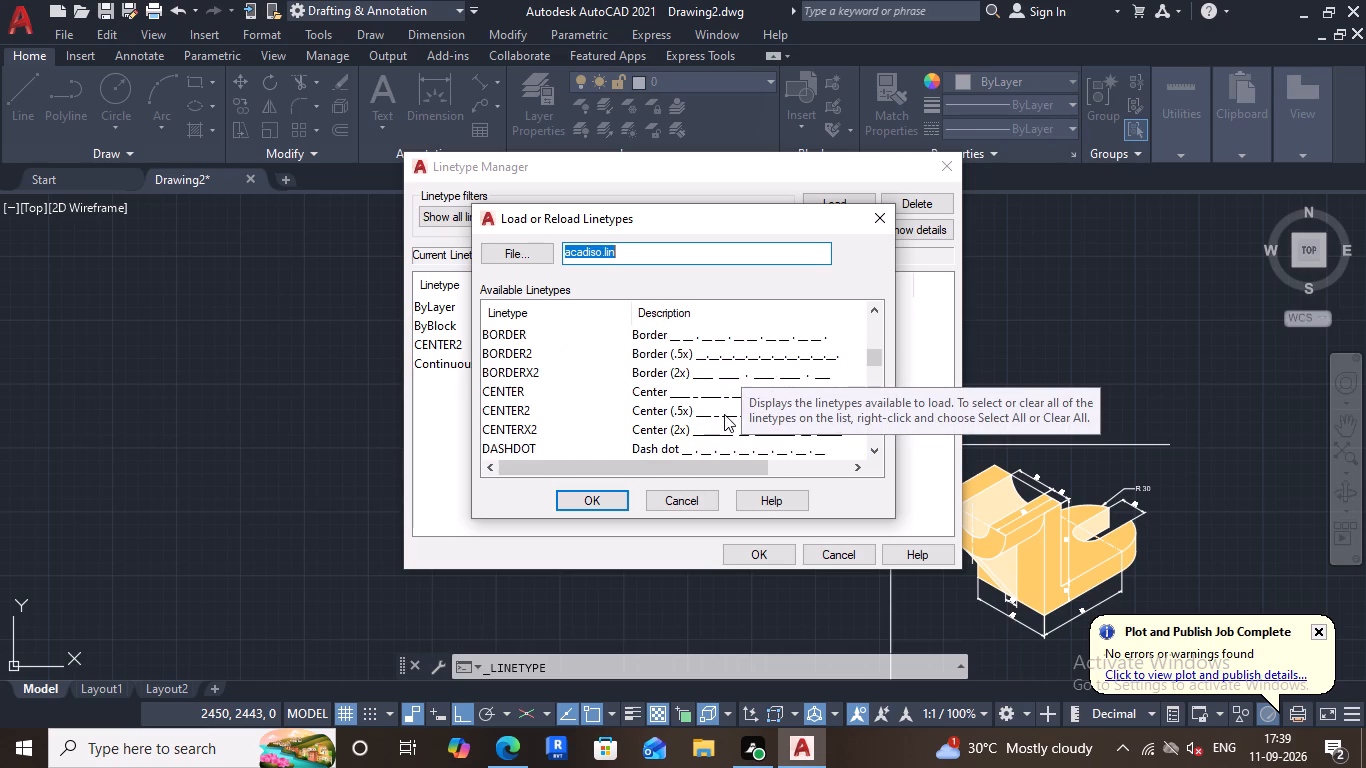
scroll(724, 414, "down", 16)
scroll(723, 417, "up", 1)
scroll(723, 417, "down", 3)
scroll(723, 417, "up", 4)
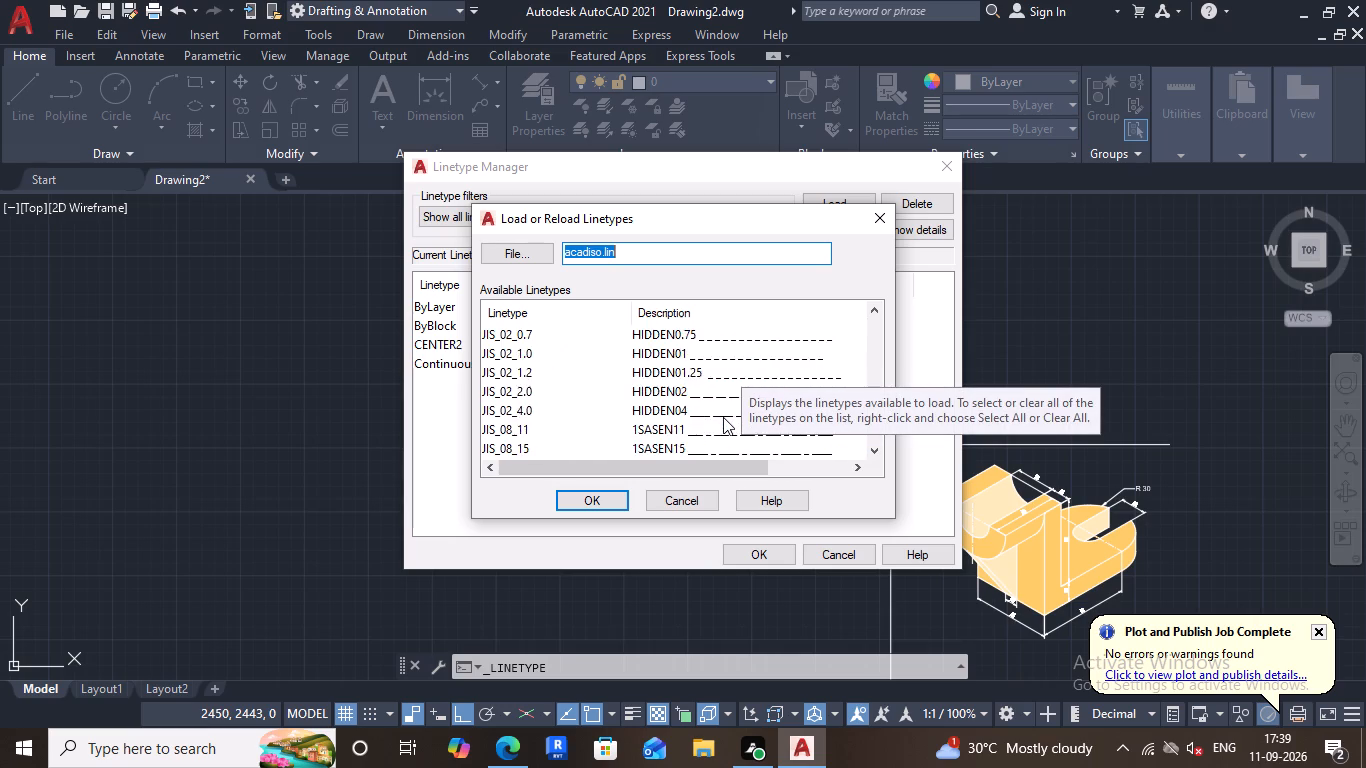
scroll(723, 417, "up", 5)
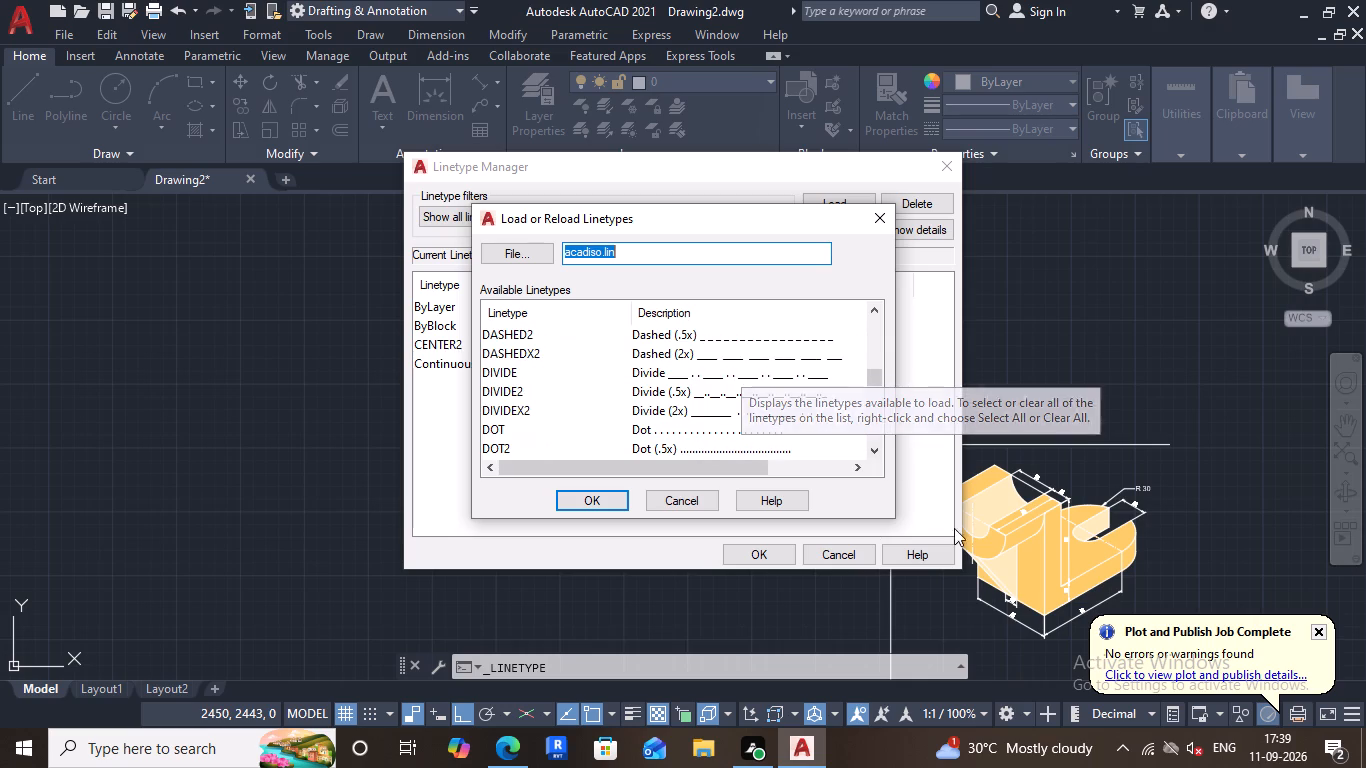
scroll(683, 366, "up", 2)
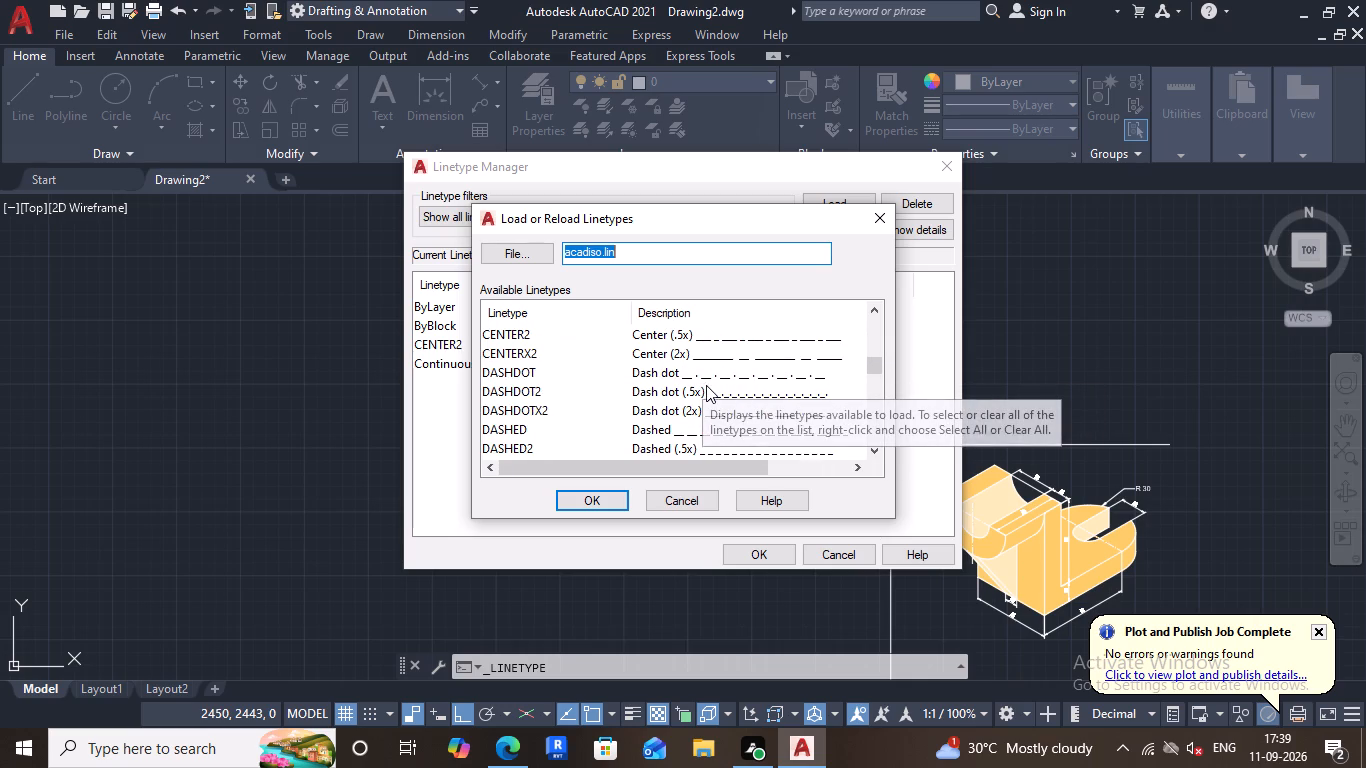
scroll(706, 385, "down", 1)
double_click(726, 380)
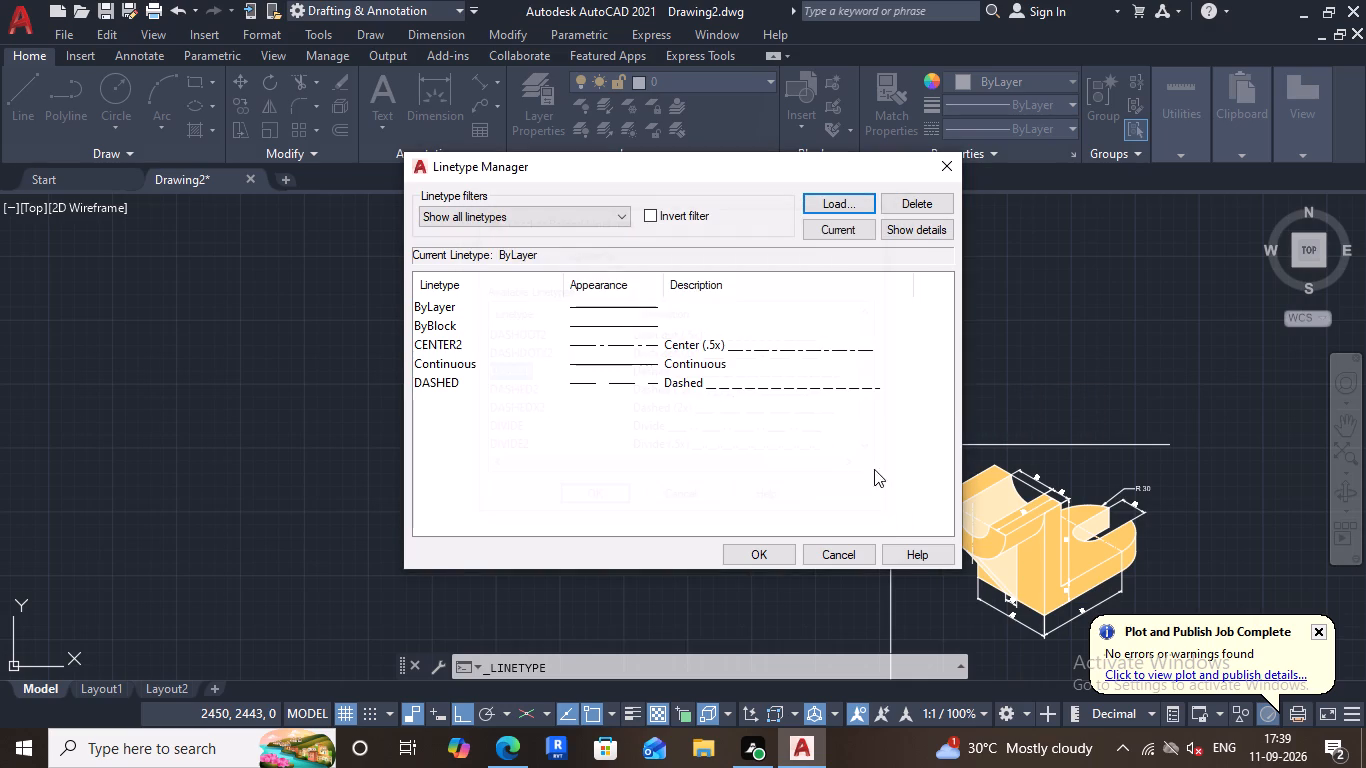
left_click(779, 547)
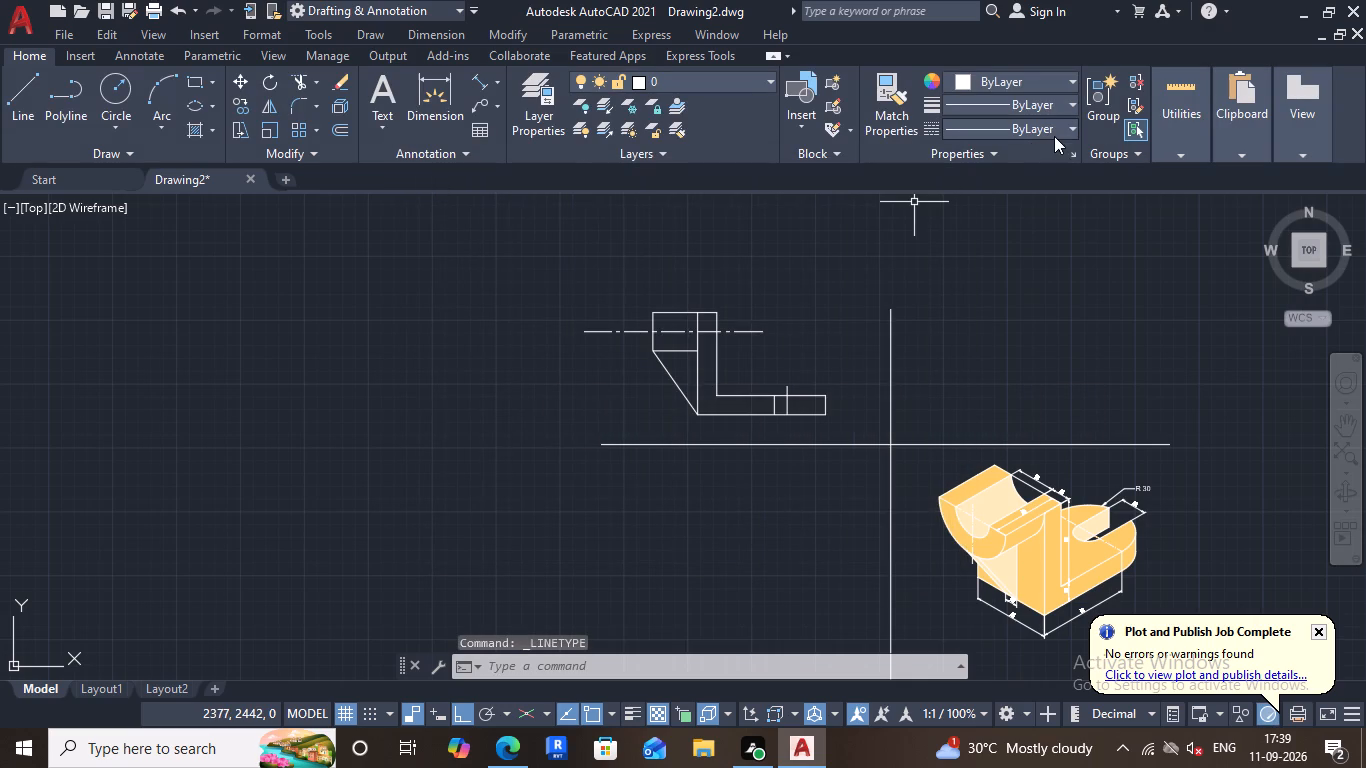
Make DASHED the current linetype and draw a horizontal sample line about 241 long in the empty area left of the L-shaped view.
left_click(1068, 128)
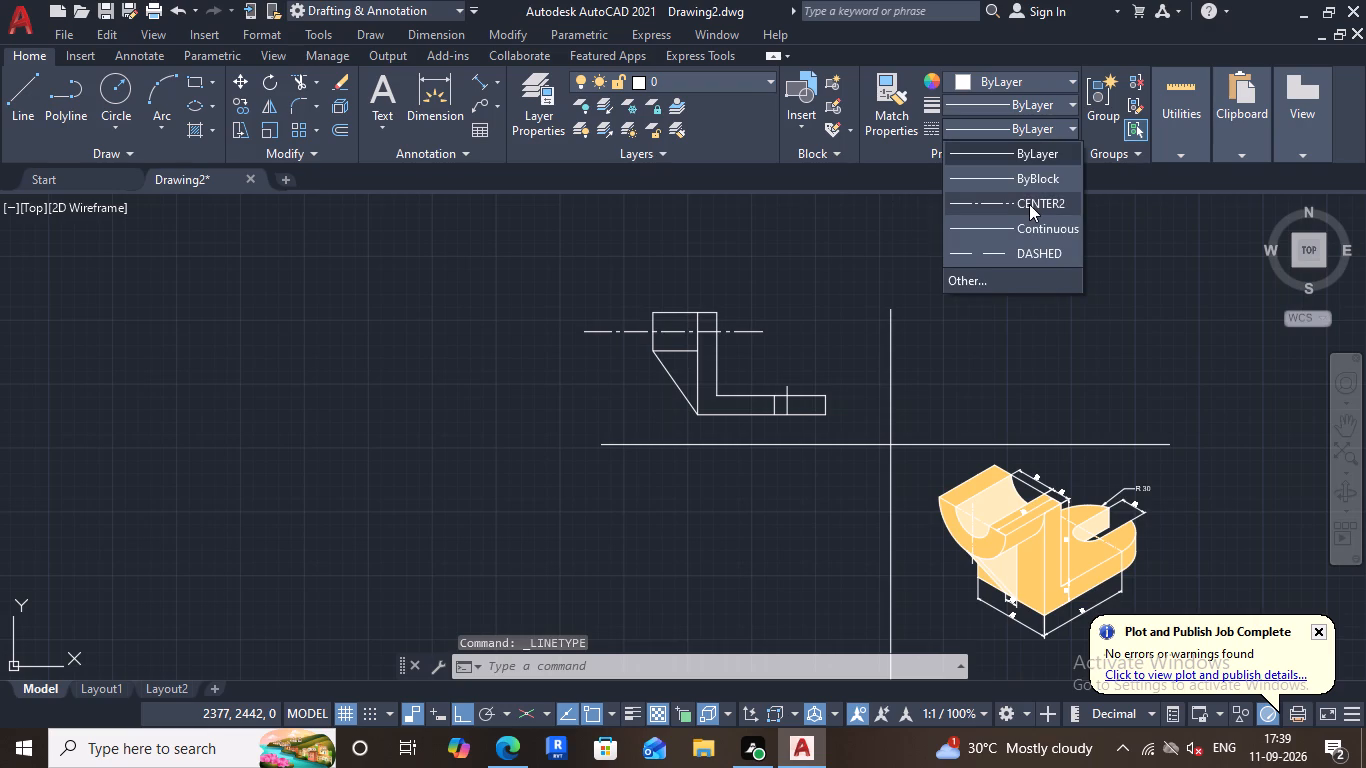
left_click(1014, 257)
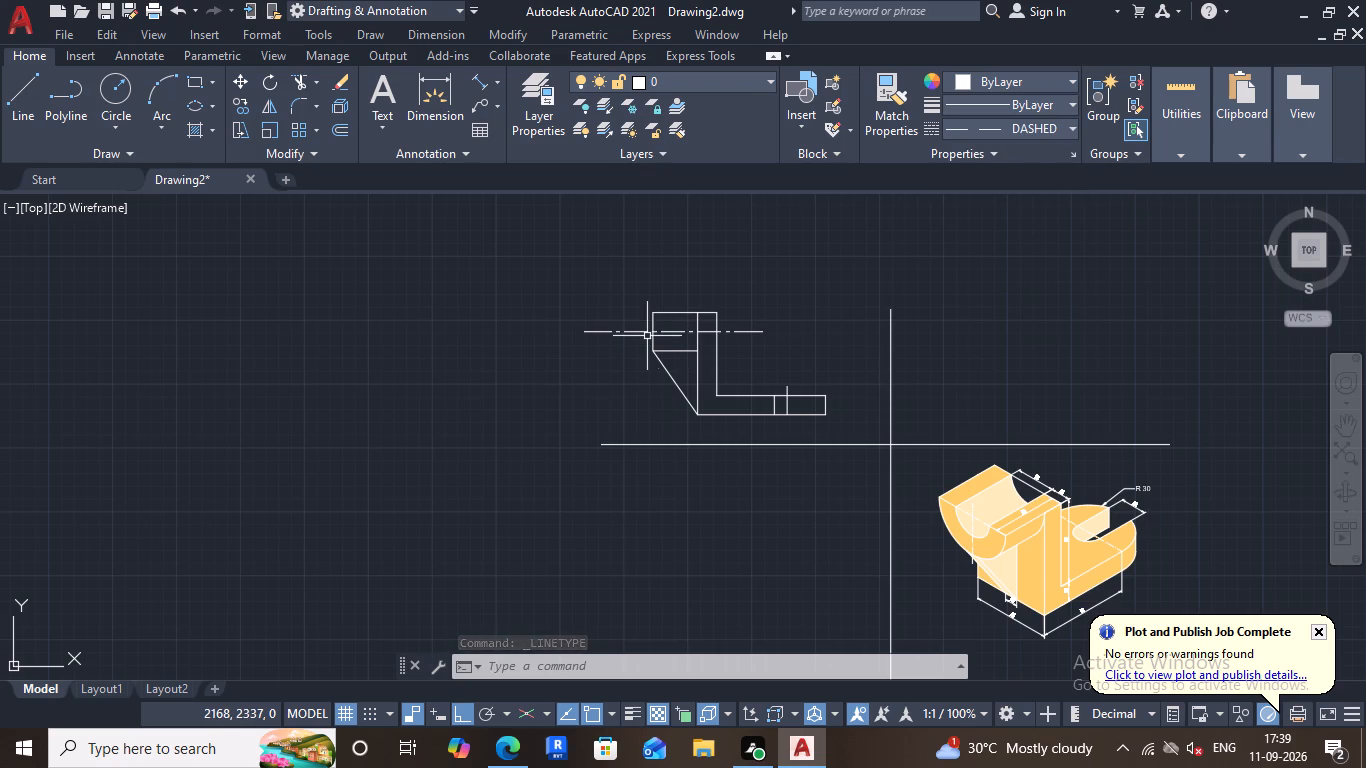
left_click(31, 97)
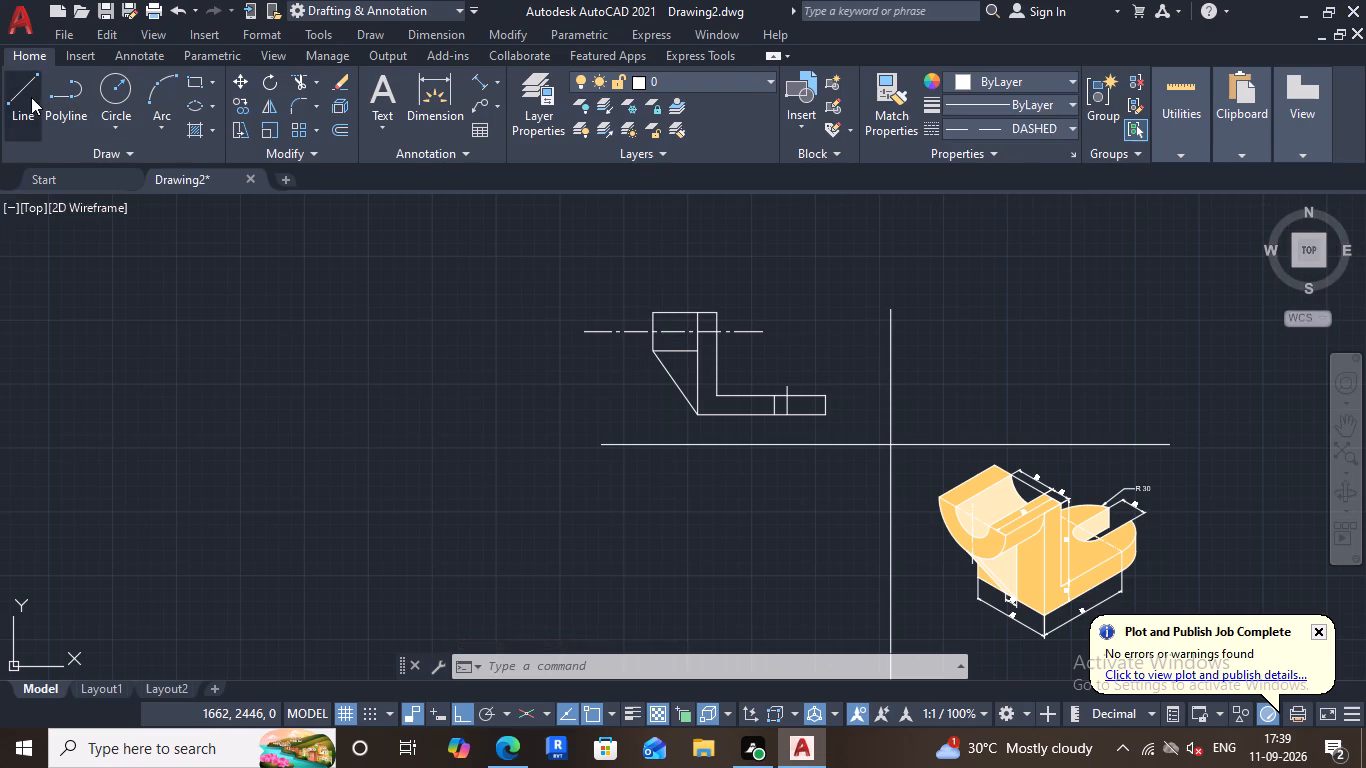
left_click(58, 420)
left_click(366, 514)
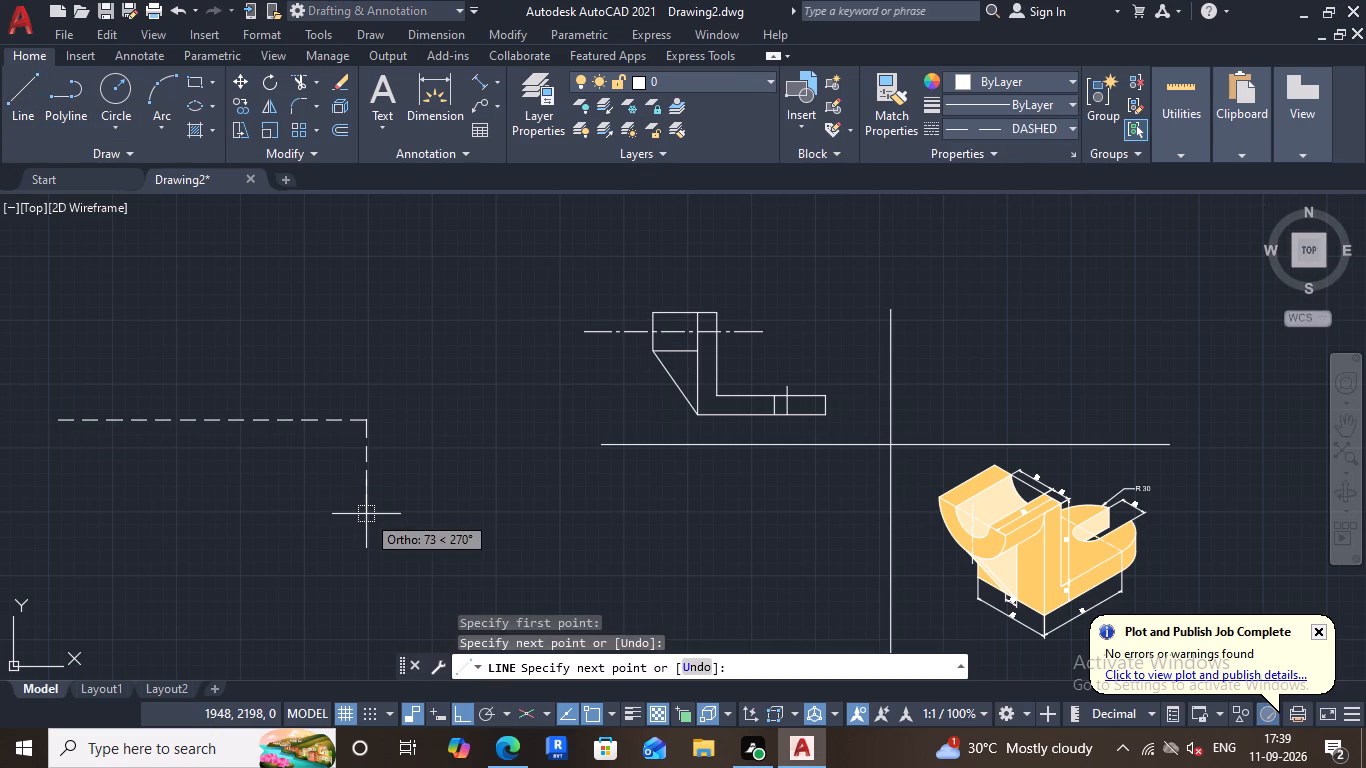
key("Escape")
Set the linetype scale of the dashed sample line to 0.5.
left_click_drag(357, 493, 304, 438)
left_click(215, 358)
key("ctrl+1")
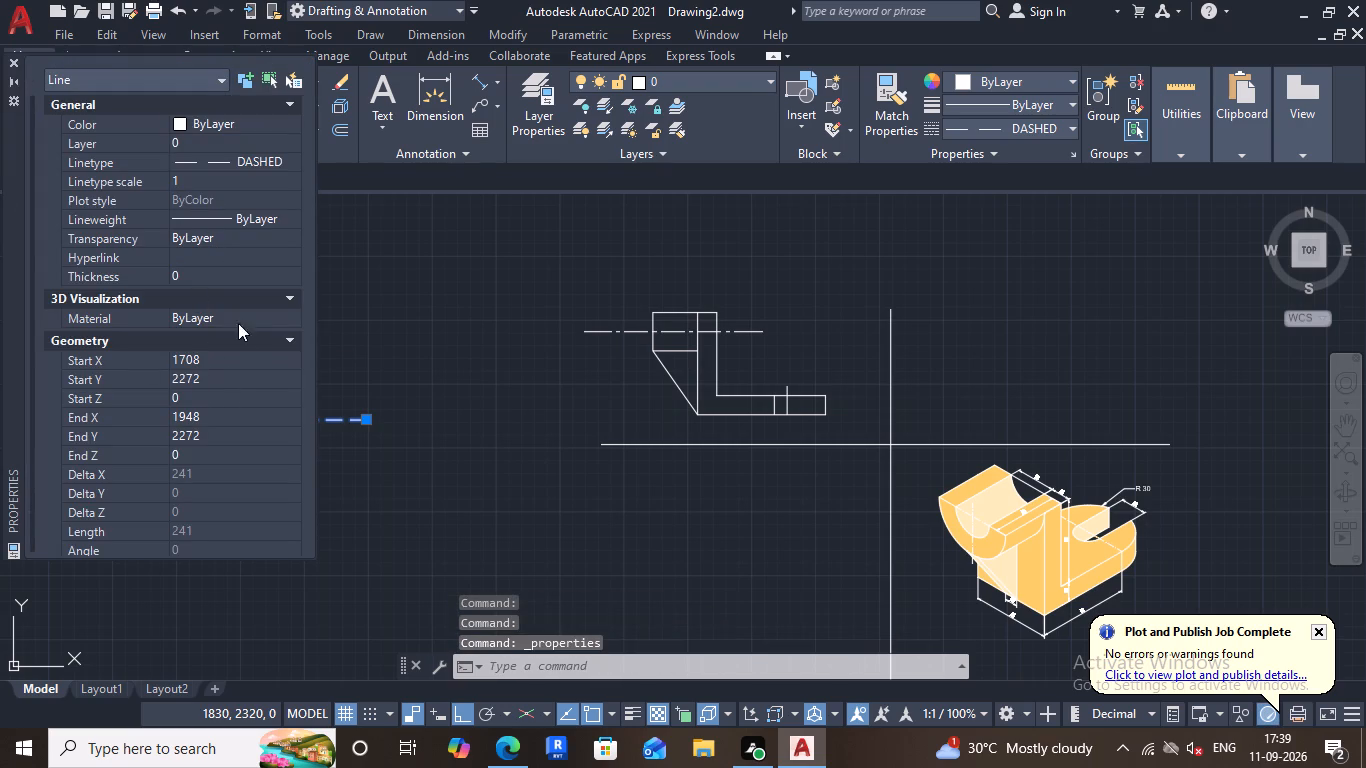
left_click(194, 175)
type("0.5")
key("Return")
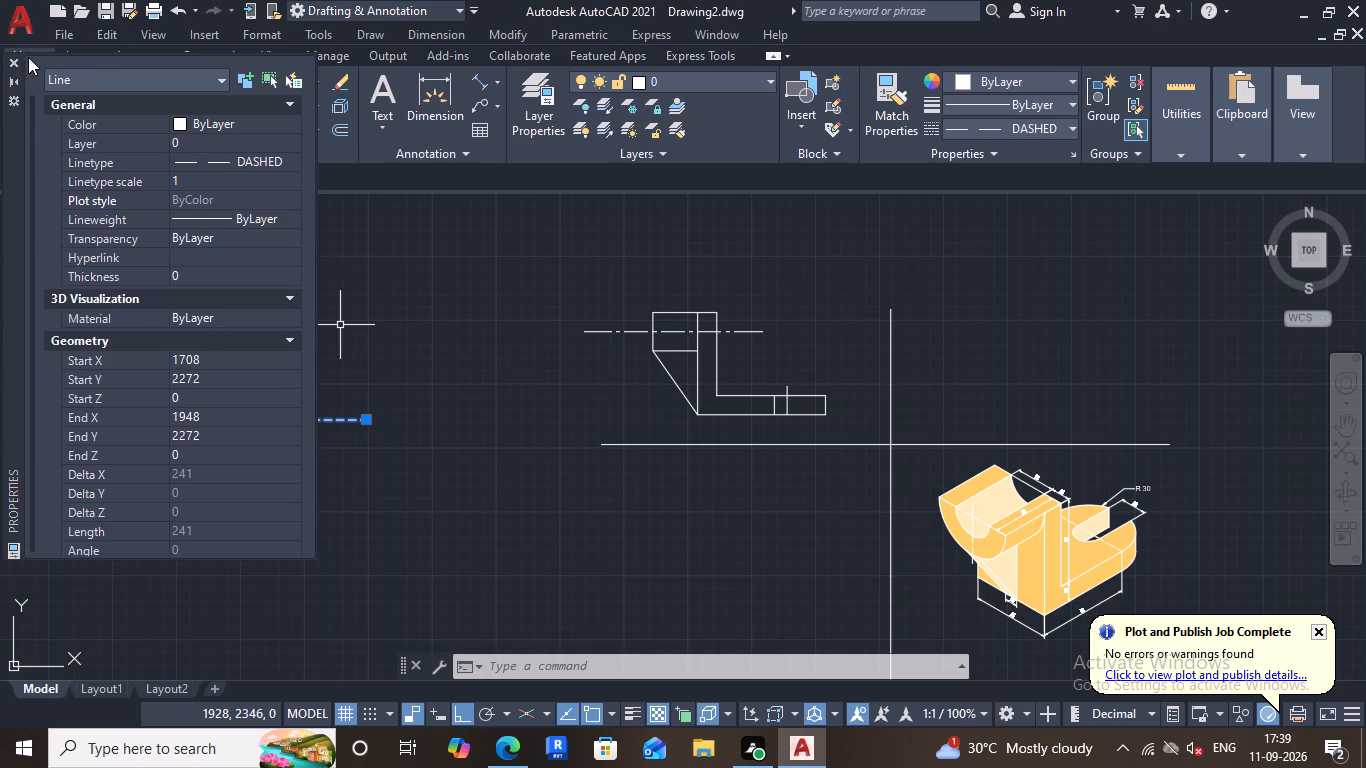
left_click(17, 61)
scroll(722, 402, "up", 1)
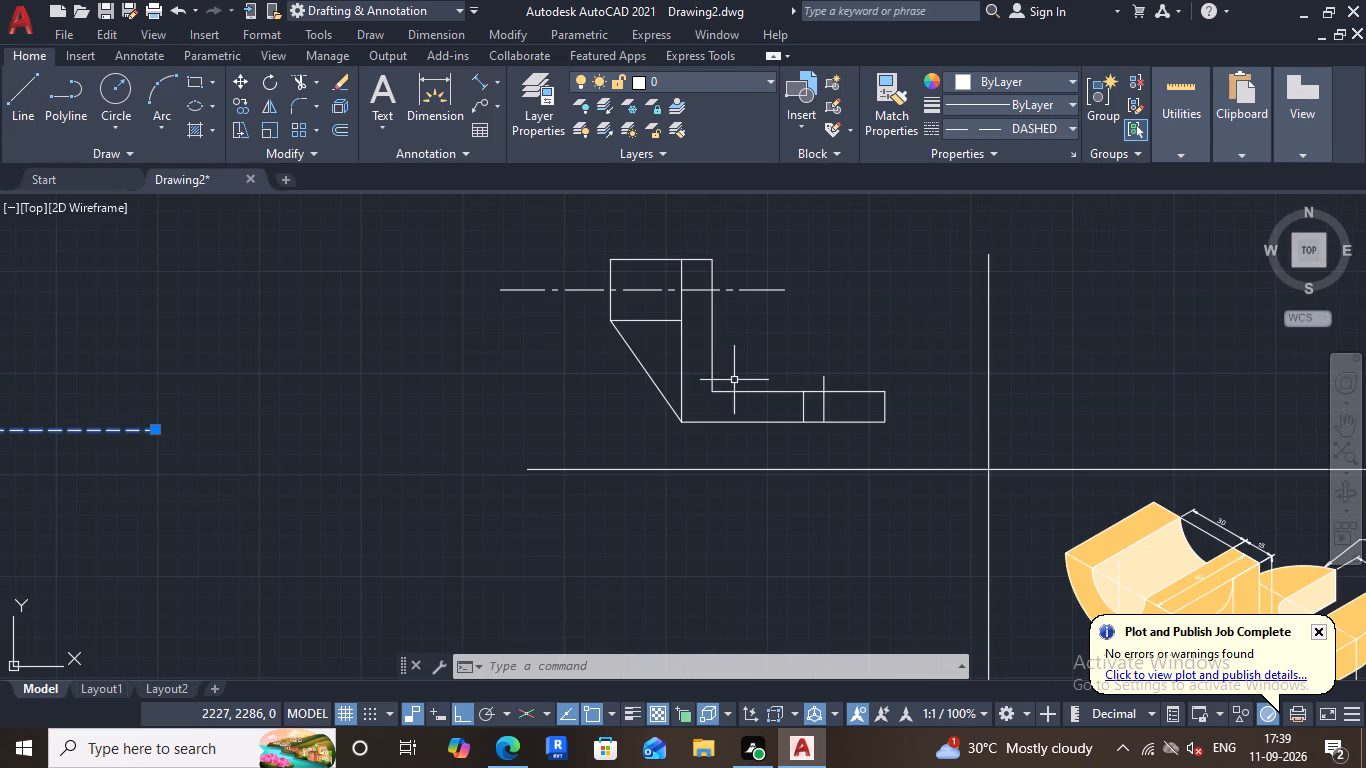
key("Escape")
Match the properties of the dashed sample line onto the two vertical lines in the L-shaped view's base.
scroll(571, 371, "down", 2)
scroll(686, 302, "up", 2)
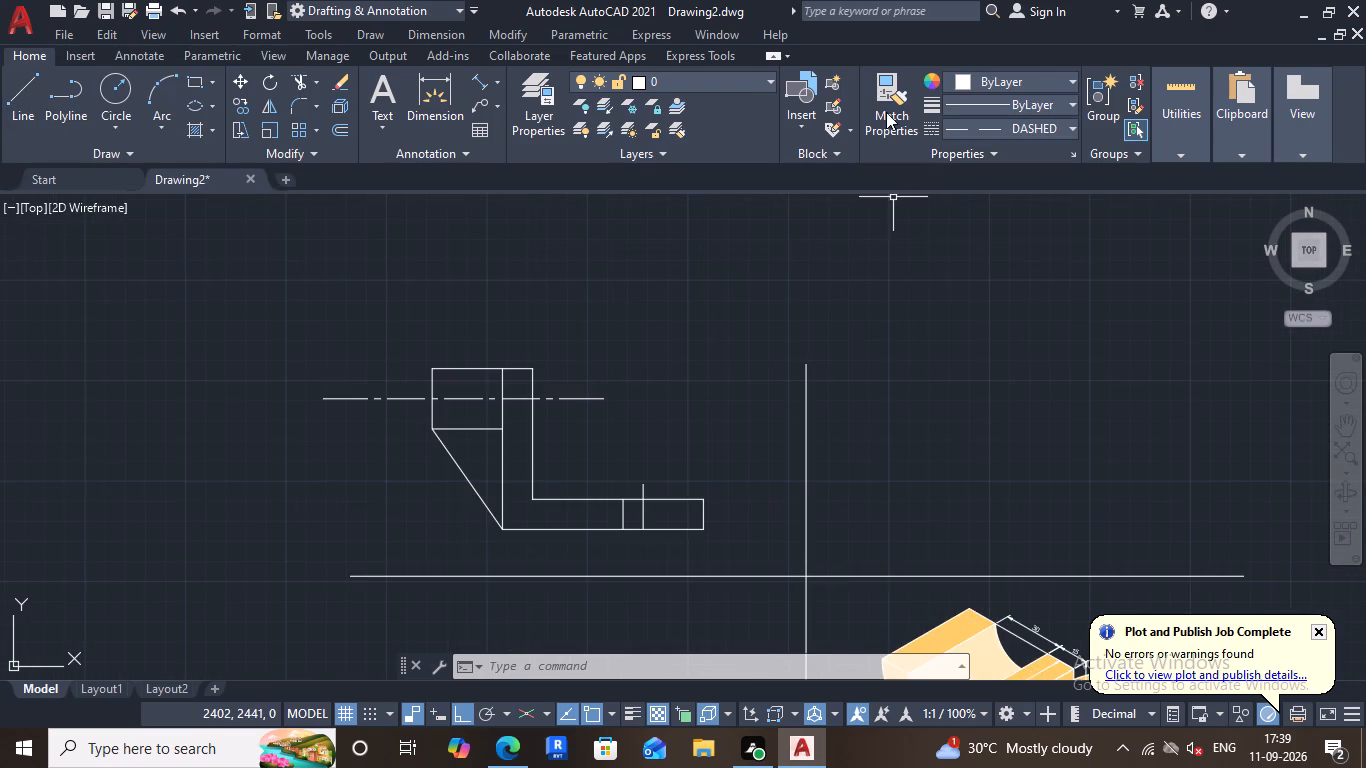
left_click(886, 112)
scroll(602, 398, "down", 3)
scroll(408, 447, "up", 2)
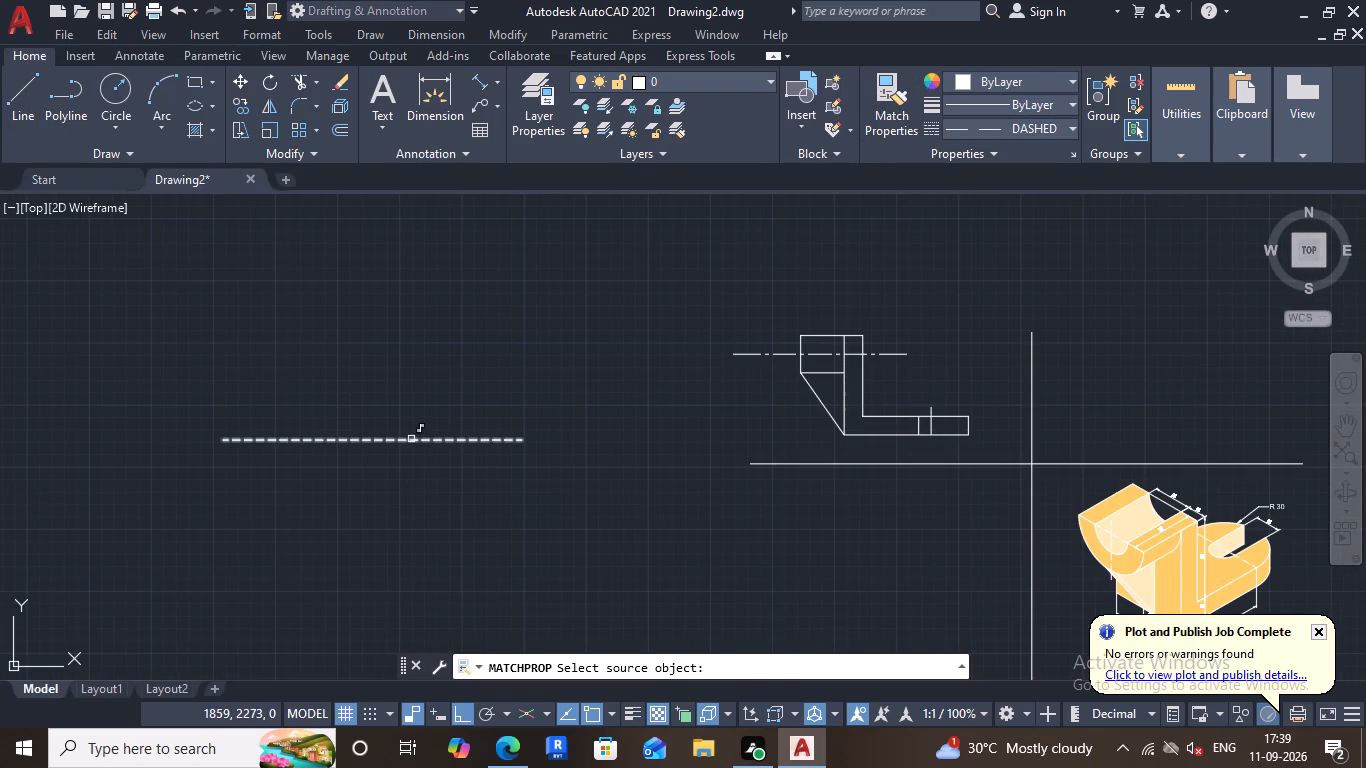
left_click(412, 439)
middle_click_drag(812, 406, 531, 440)
scroll(665, 446, "up", 1)
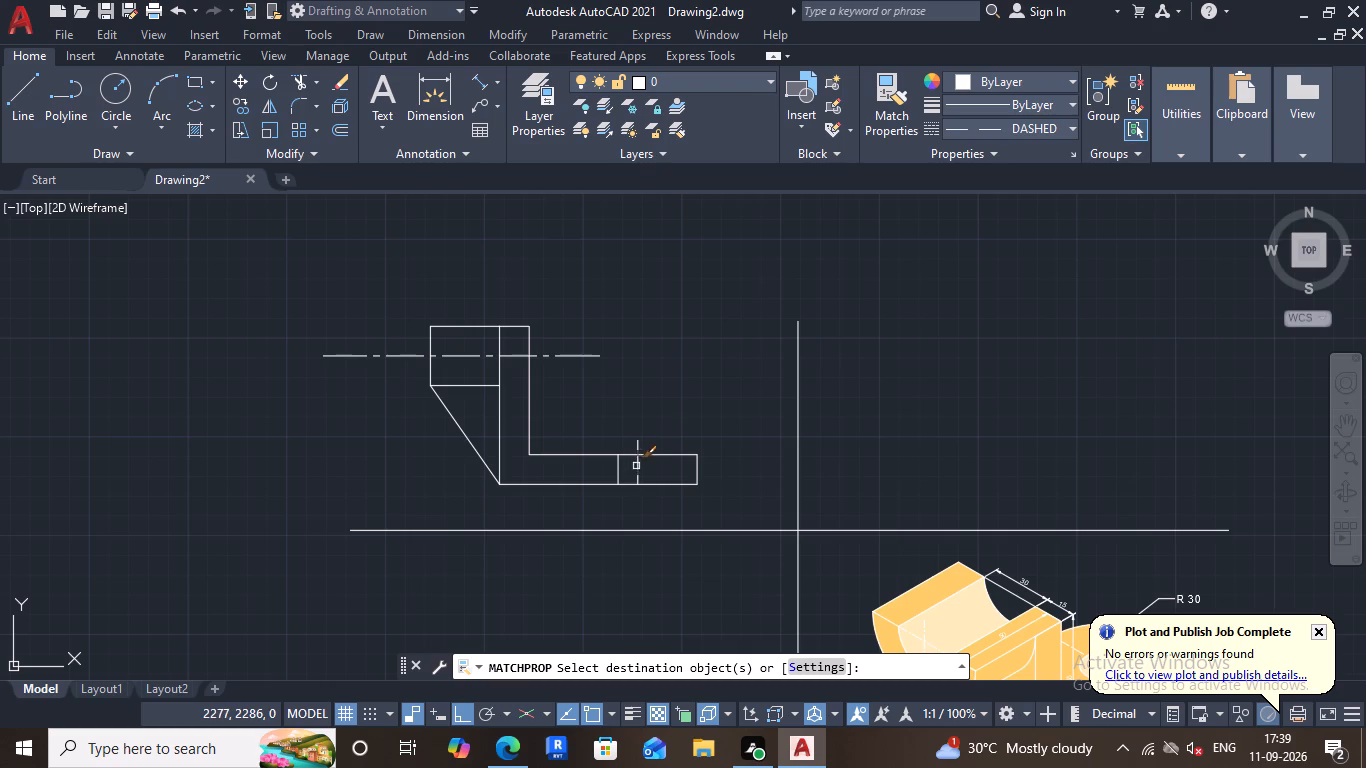
left_click(636, 466)
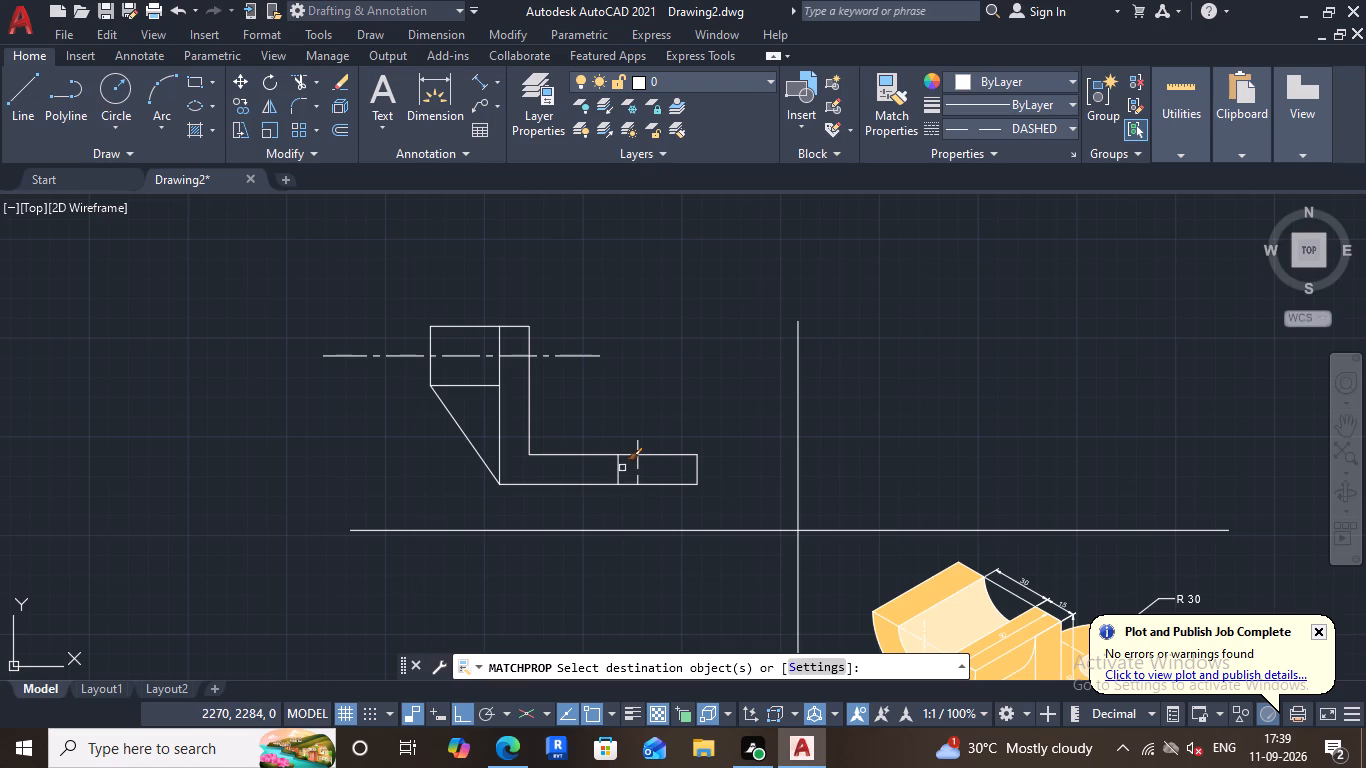
left_click(619, 472)
key("Escape")
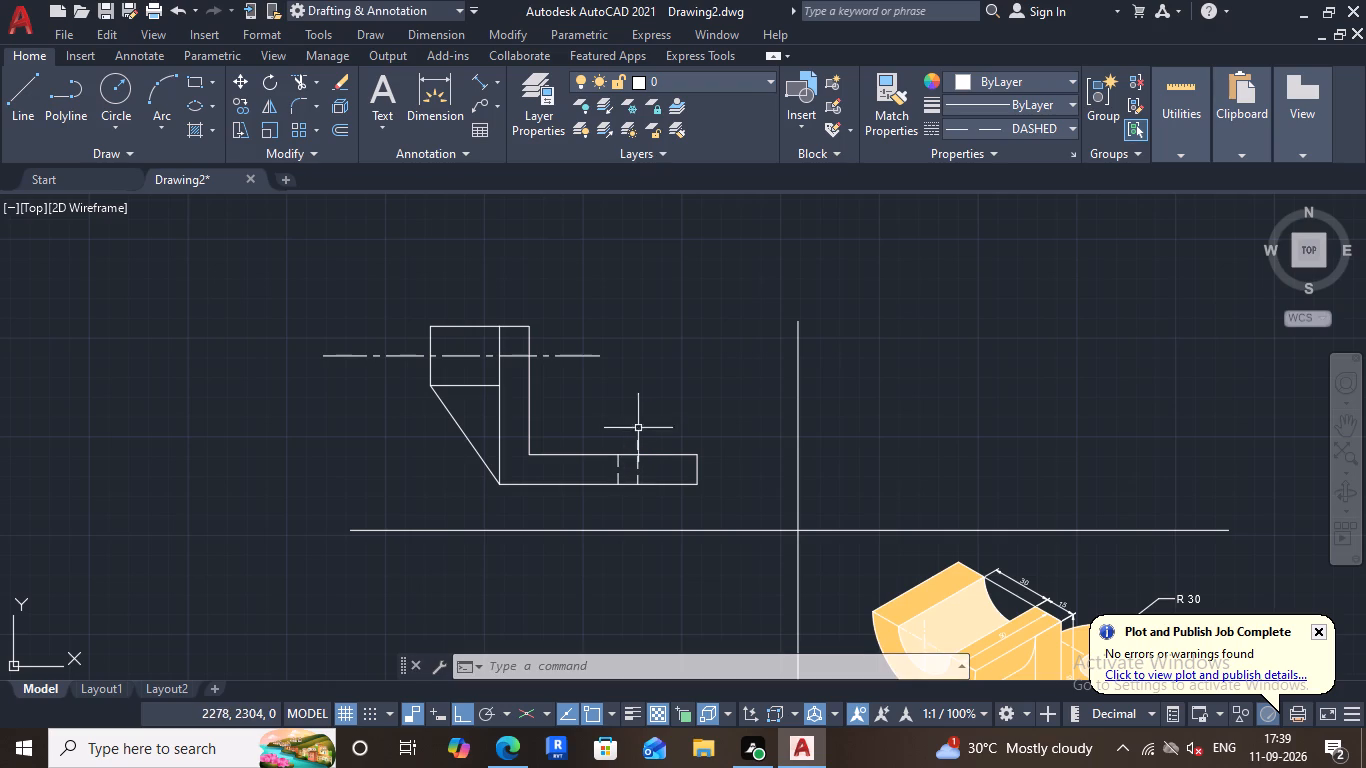
Draw a short vertical line downward from where the longer dashed line meets the base's lower edge.
scroll(668, 446, "up", 2)
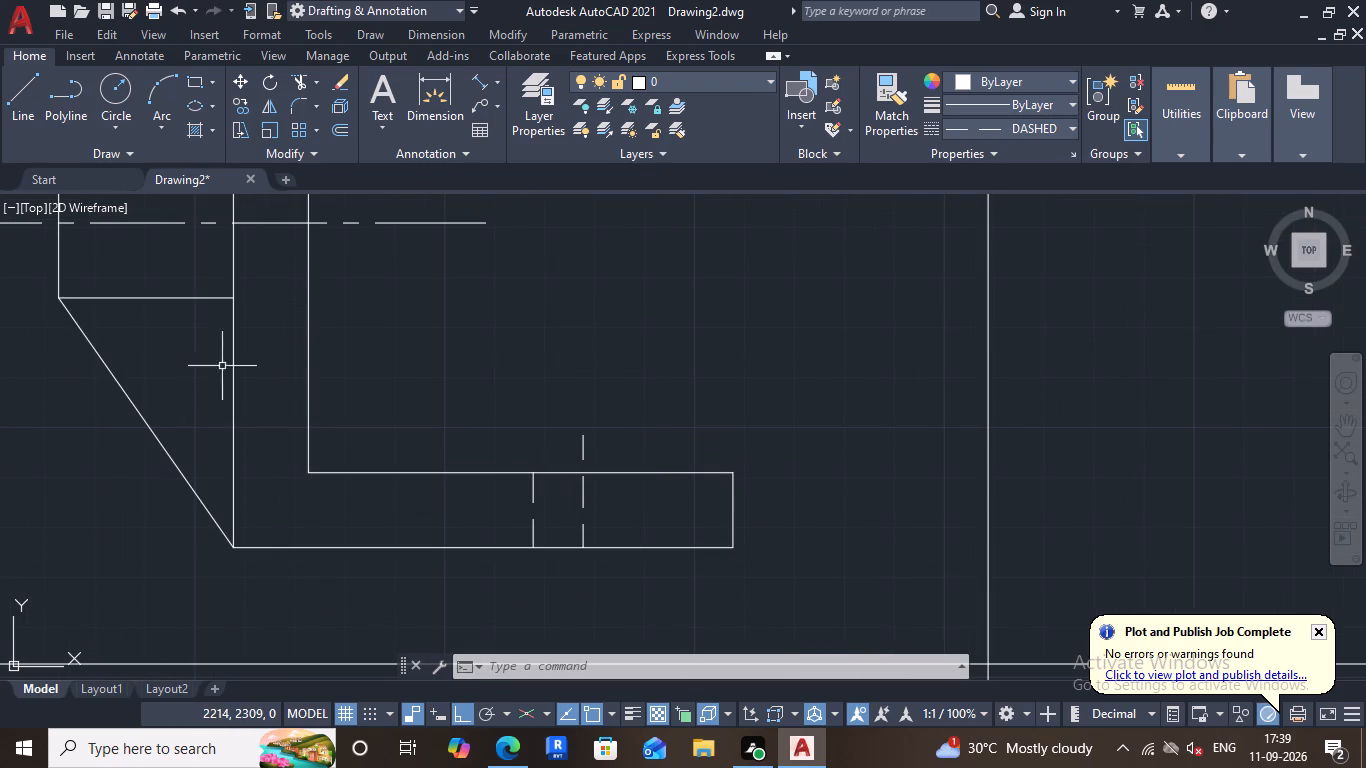
left_click(20, 99)
left_click(586, 552)
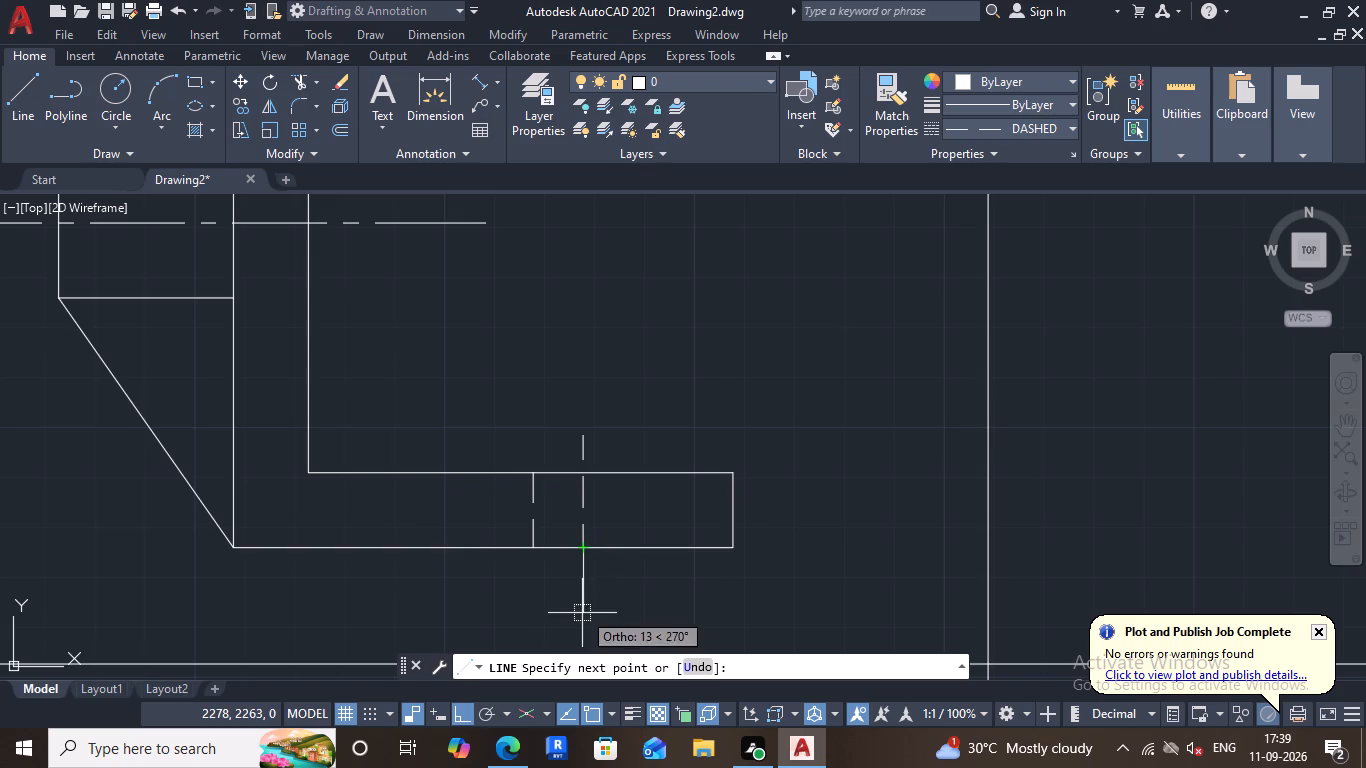
left_click(581, 595)
key("Escape")
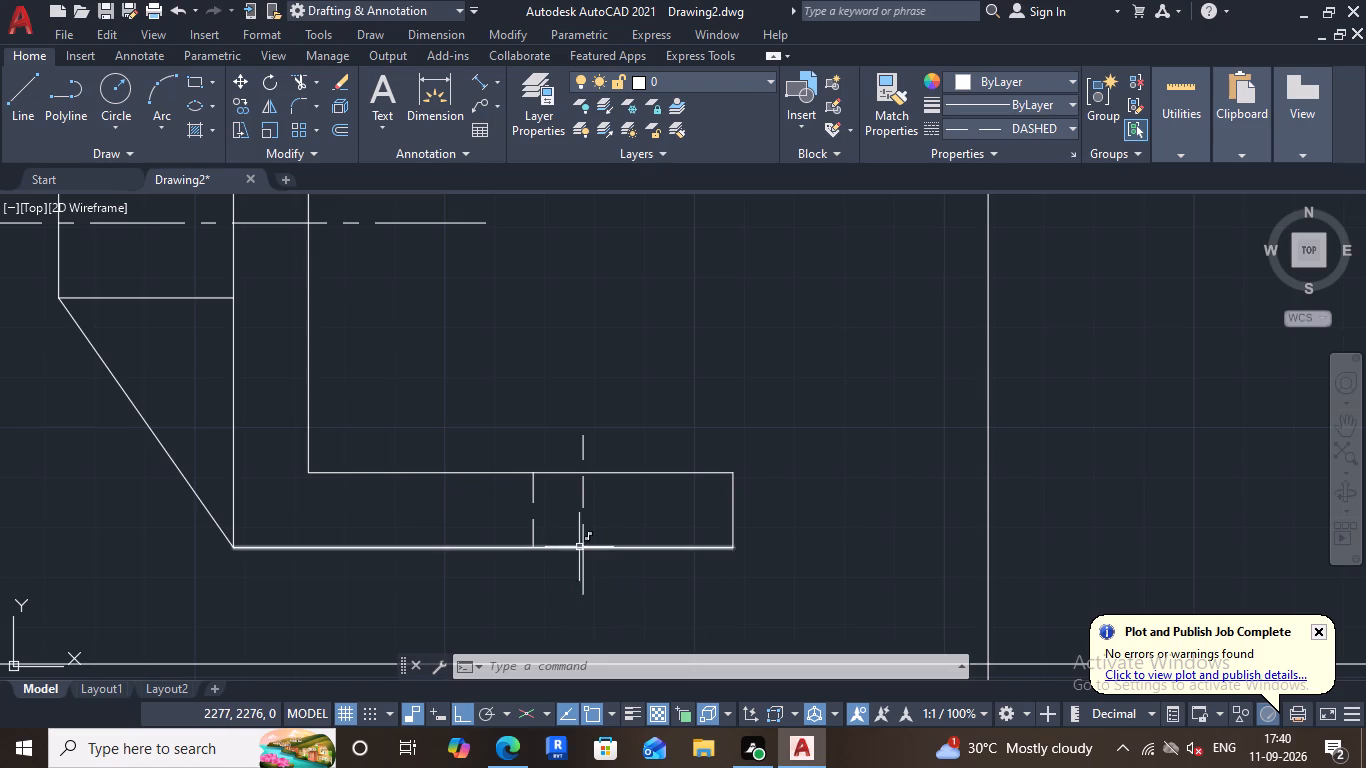
Join the short line below the base with the longer dashed vertical line above it.
left_click(582, 533)
left_click(584, 584)
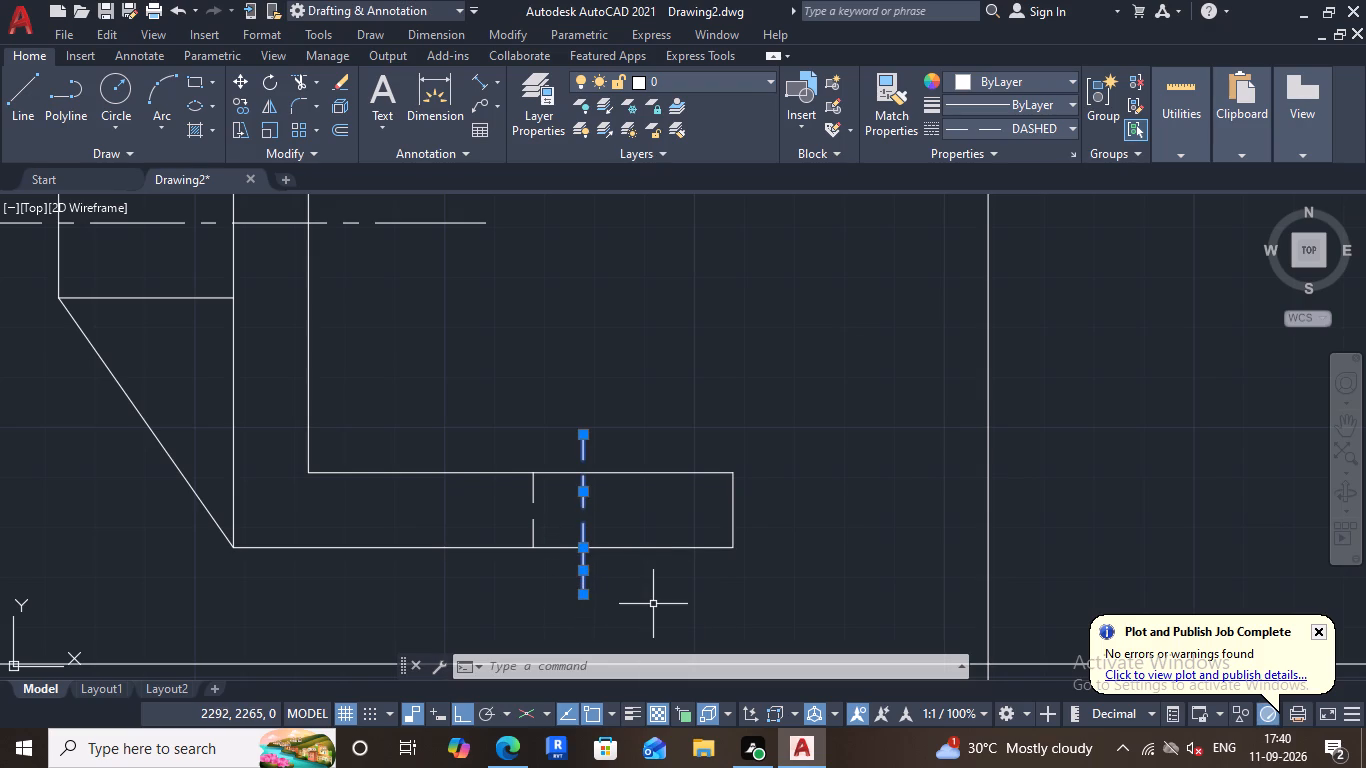
type("JOINT")
key("Return")
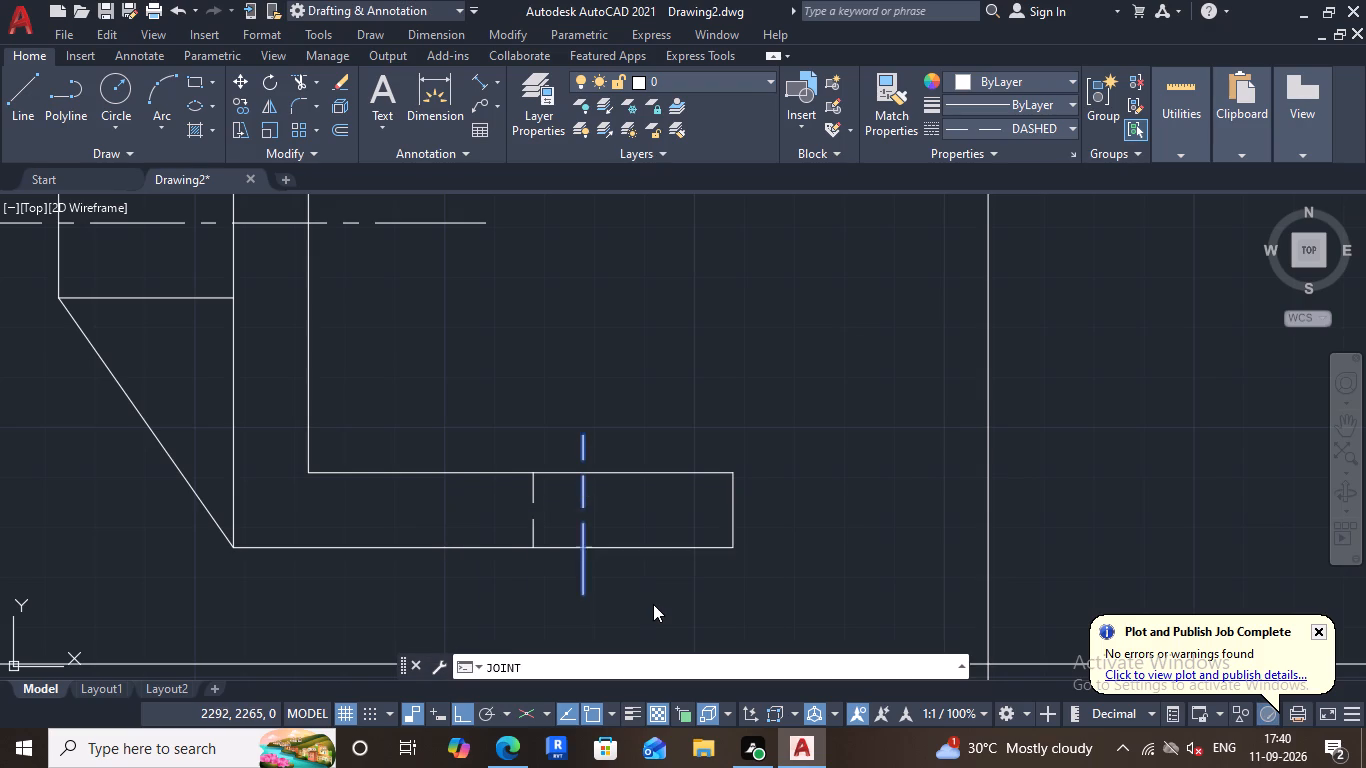
scroll(653, 585, "down", 2)
scroll(652, 584, "up", 2)
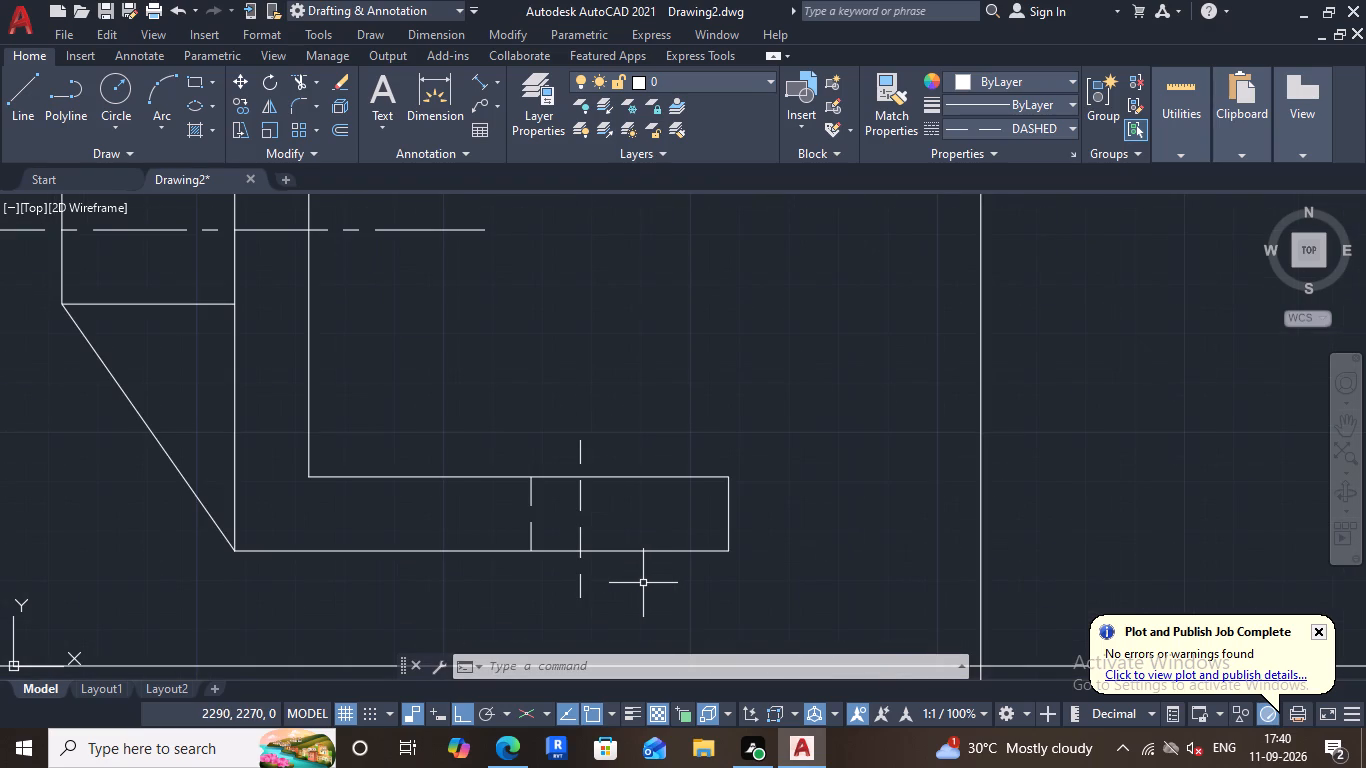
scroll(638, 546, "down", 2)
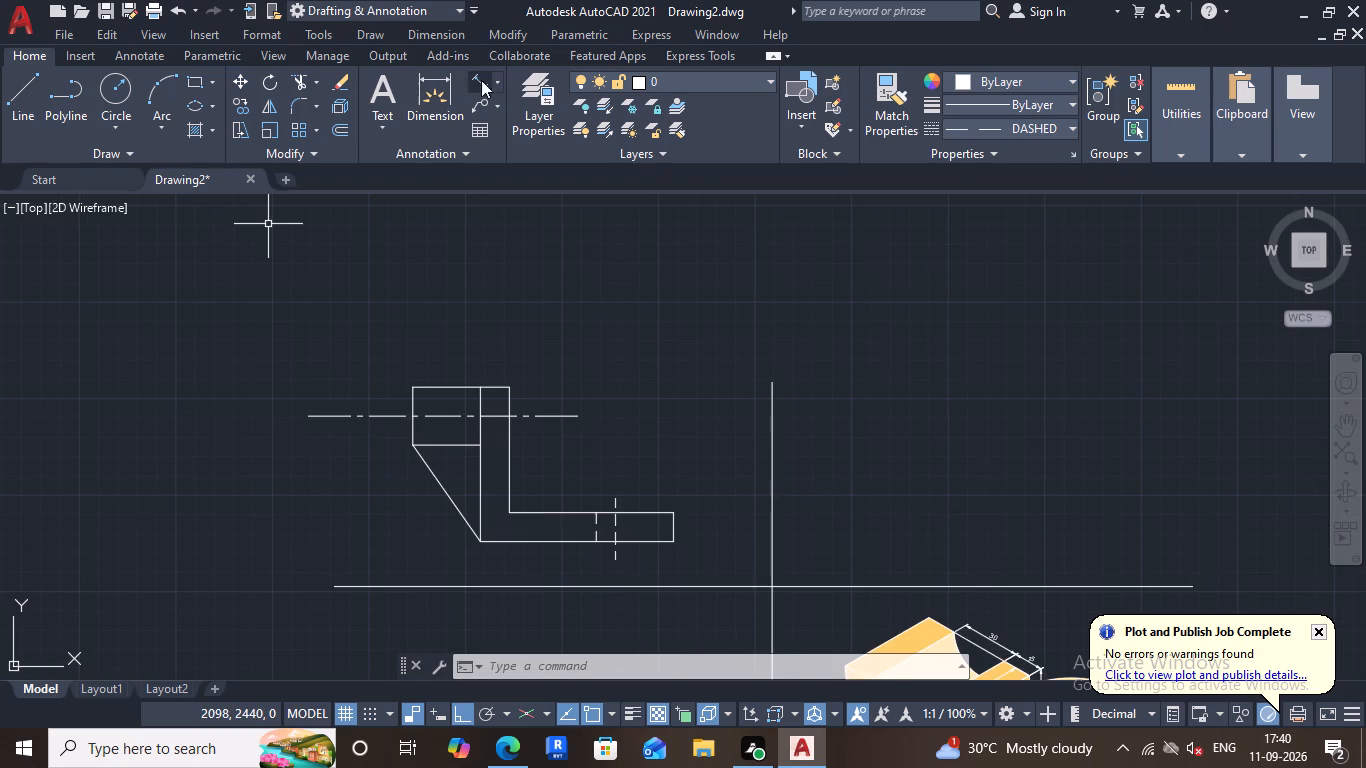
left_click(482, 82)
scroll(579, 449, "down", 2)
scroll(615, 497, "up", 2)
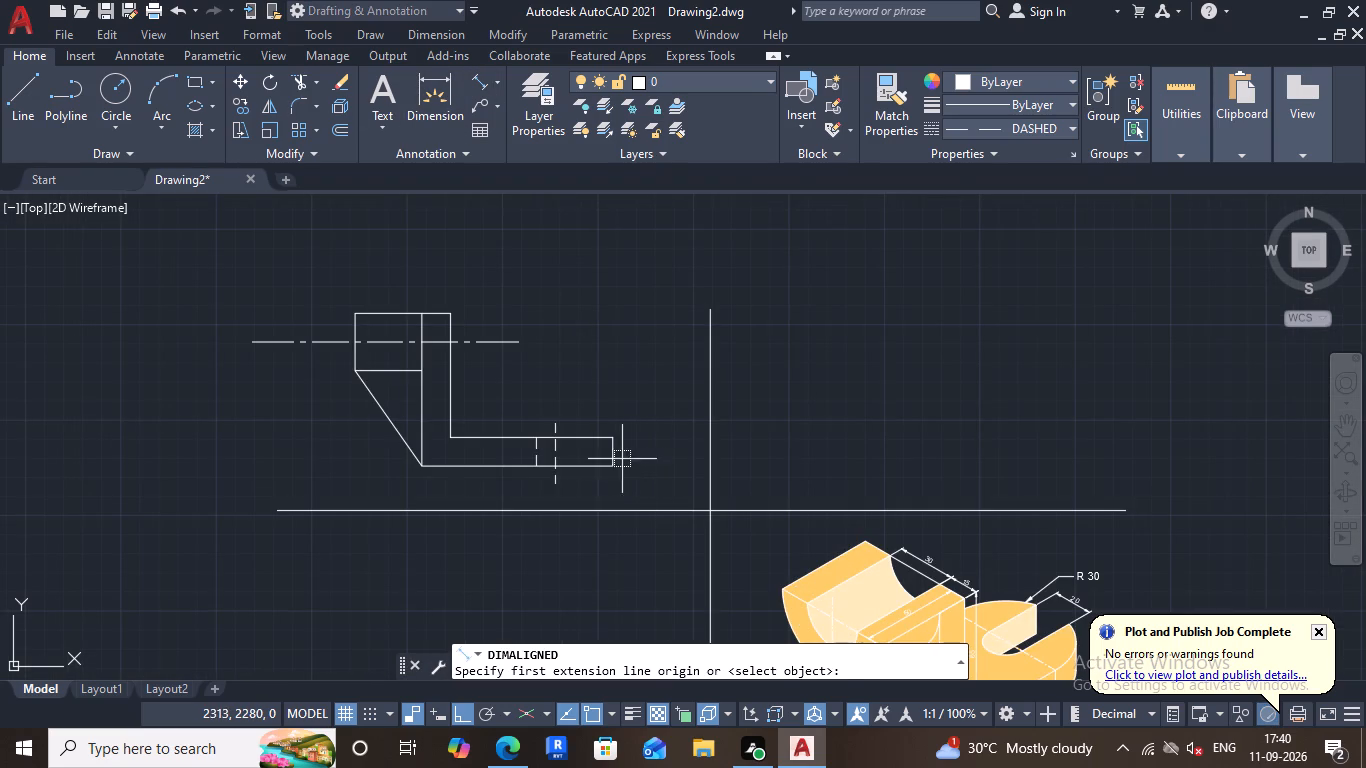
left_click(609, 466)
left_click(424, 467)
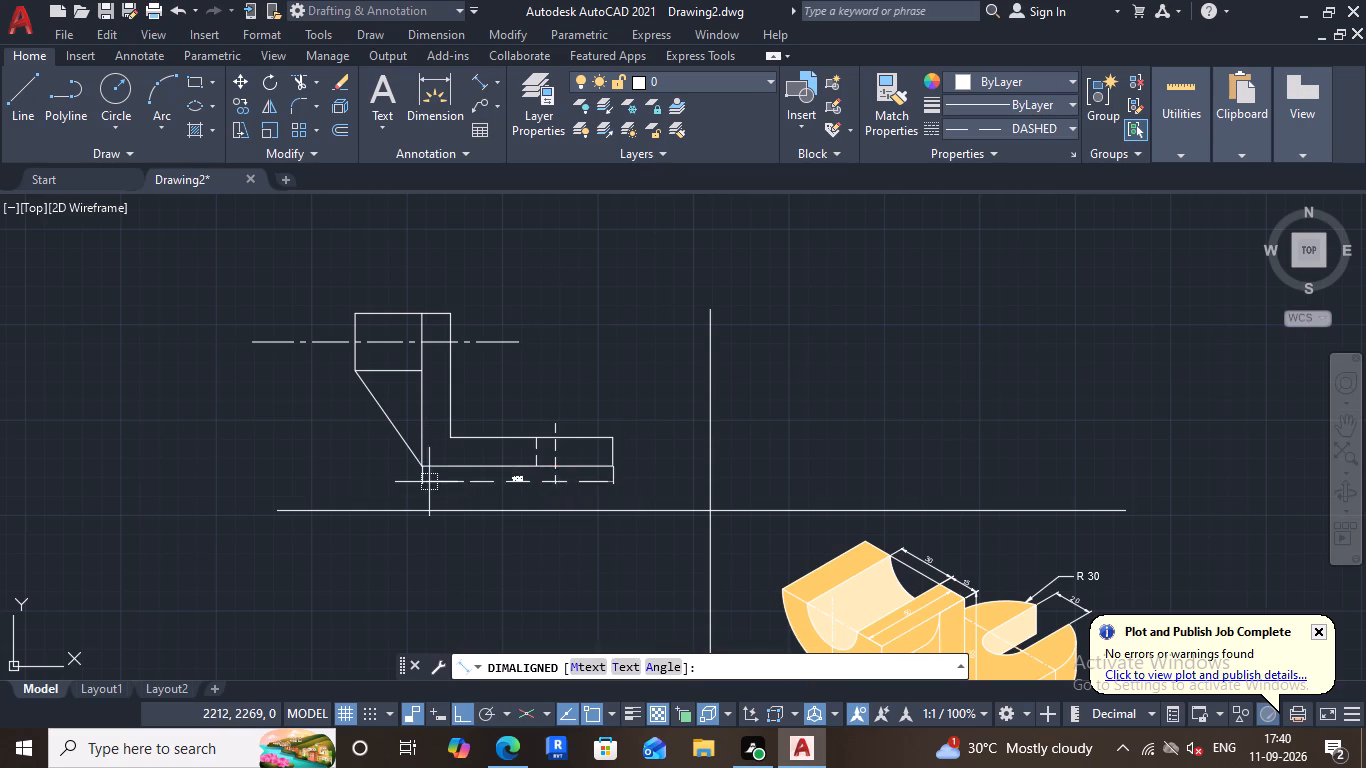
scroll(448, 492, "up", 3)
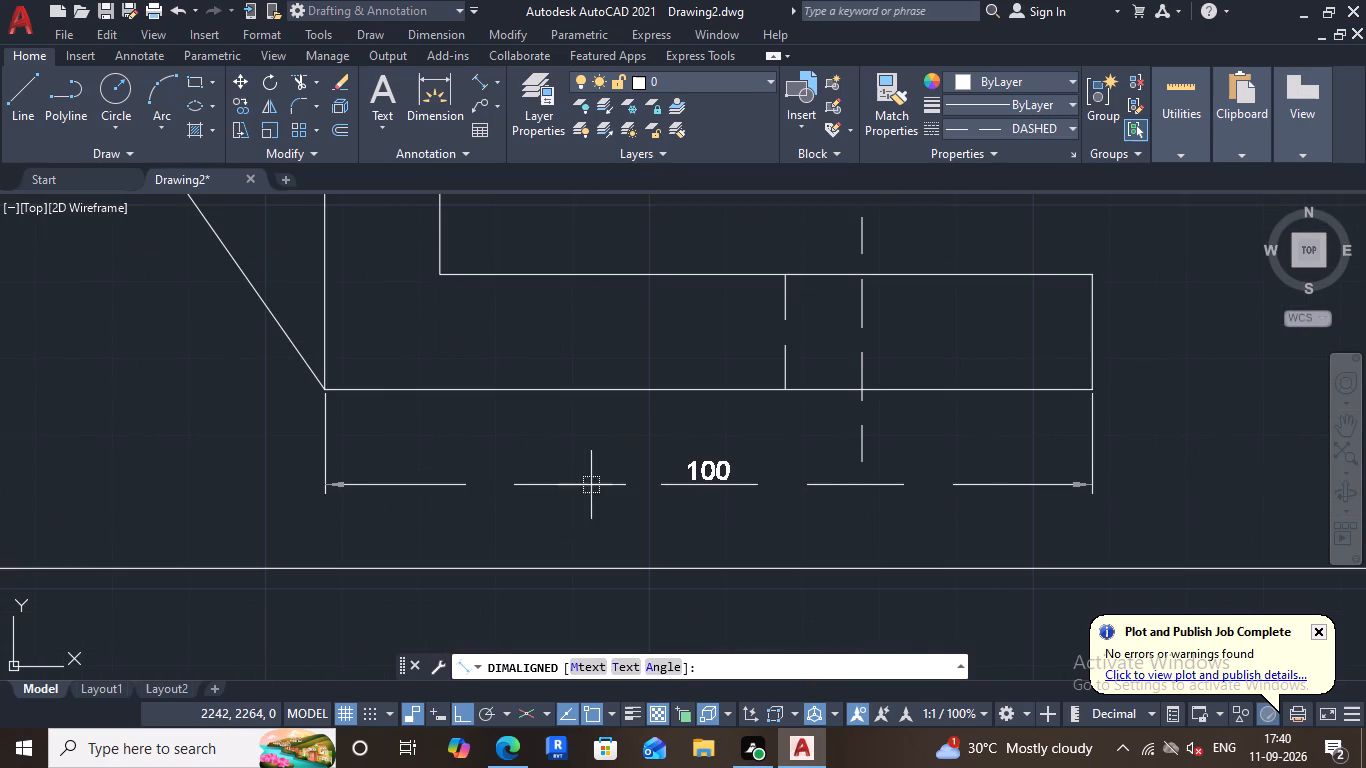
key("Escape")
Set the current linetype to ByLayer and add an aligned dimension below the base's lower edge in the L-shaped view.
left_click(1065, 130)
left_click(1033, 156)
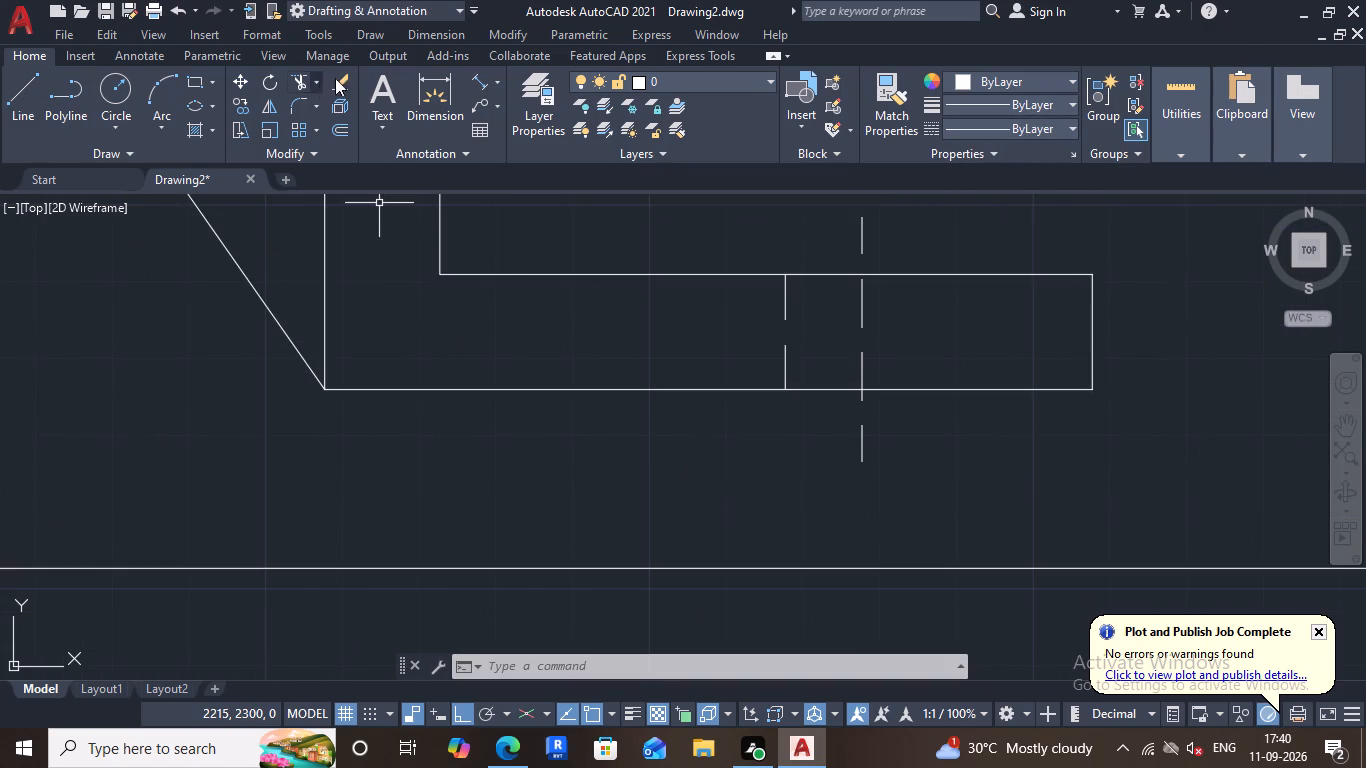
left_click(477, 77)
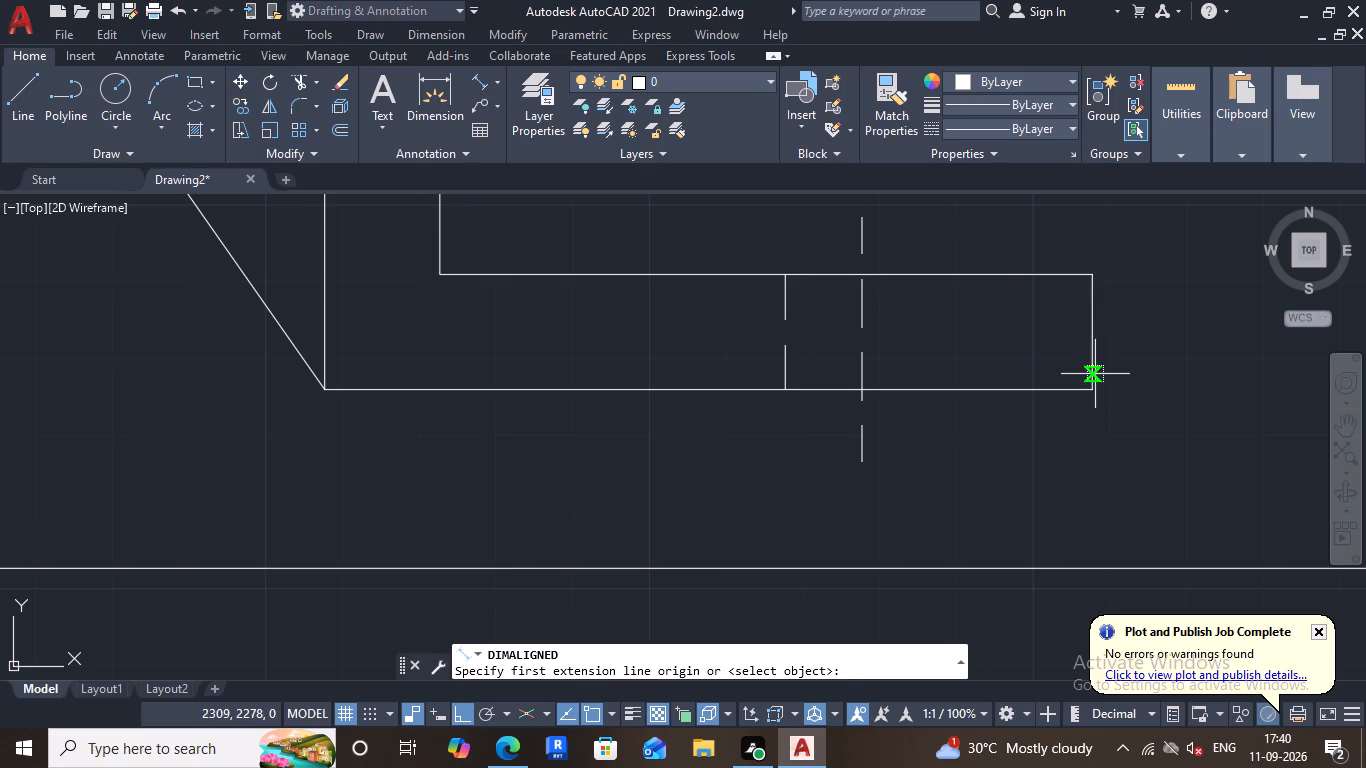
left_click(1091, 385)
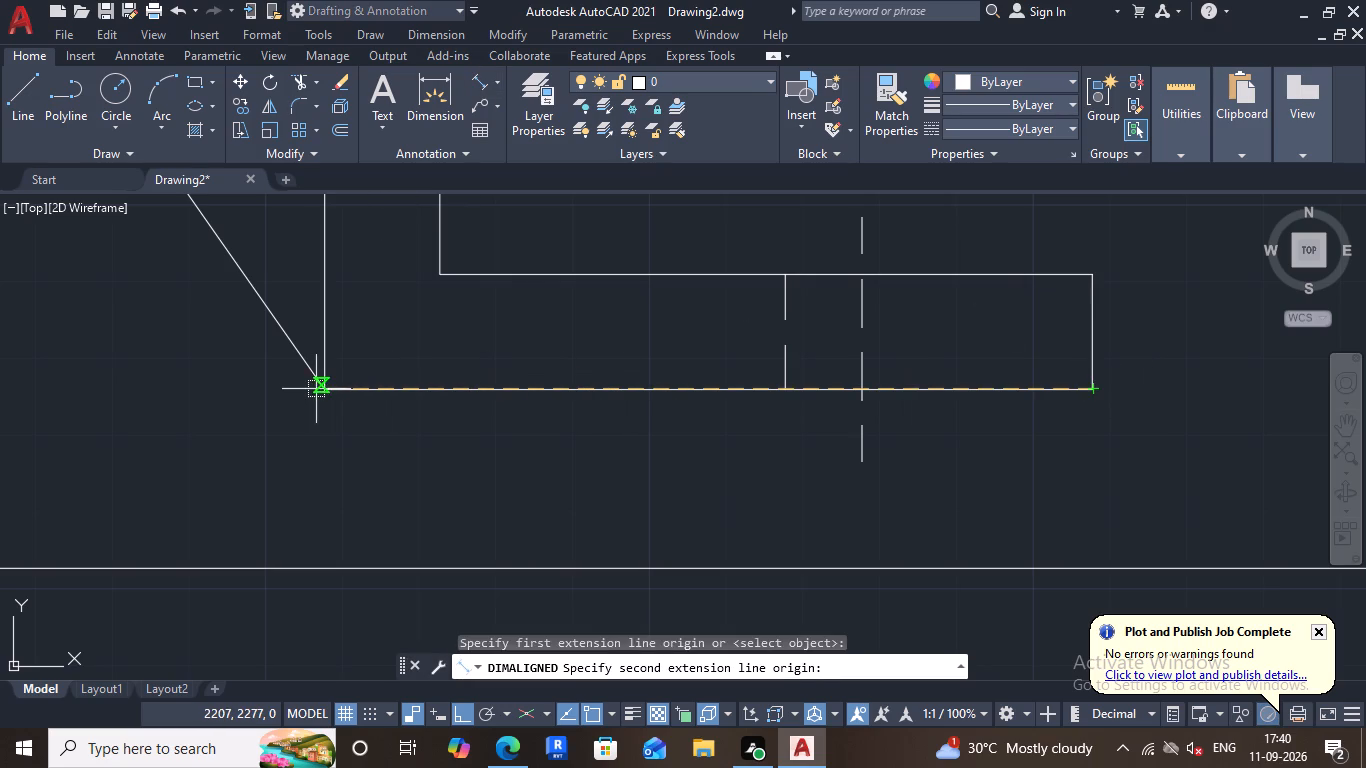
left_click(320, 389)
left_click(336, 445)
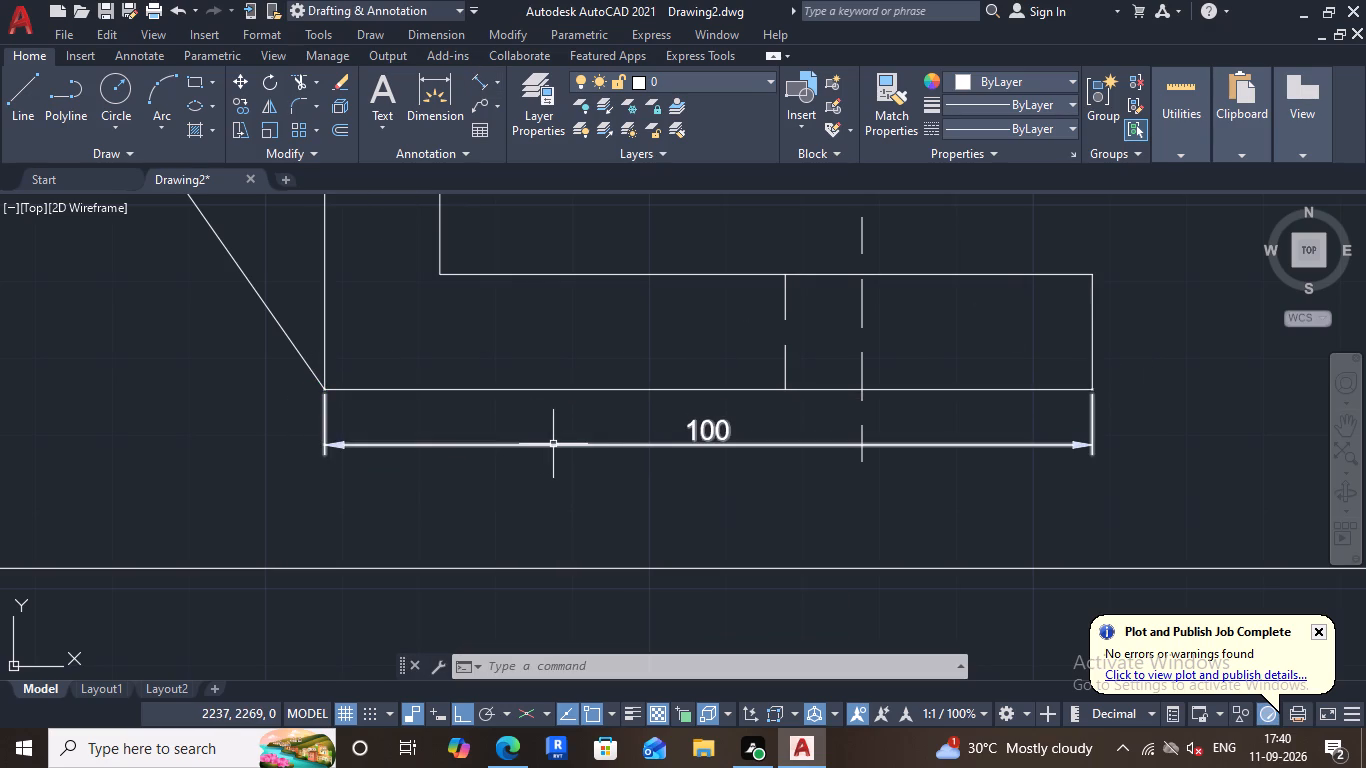
Add an aligned dimension for the base's thickness beside its free end.
middle_click_drag(623, 438, 519, 511)
key("space")
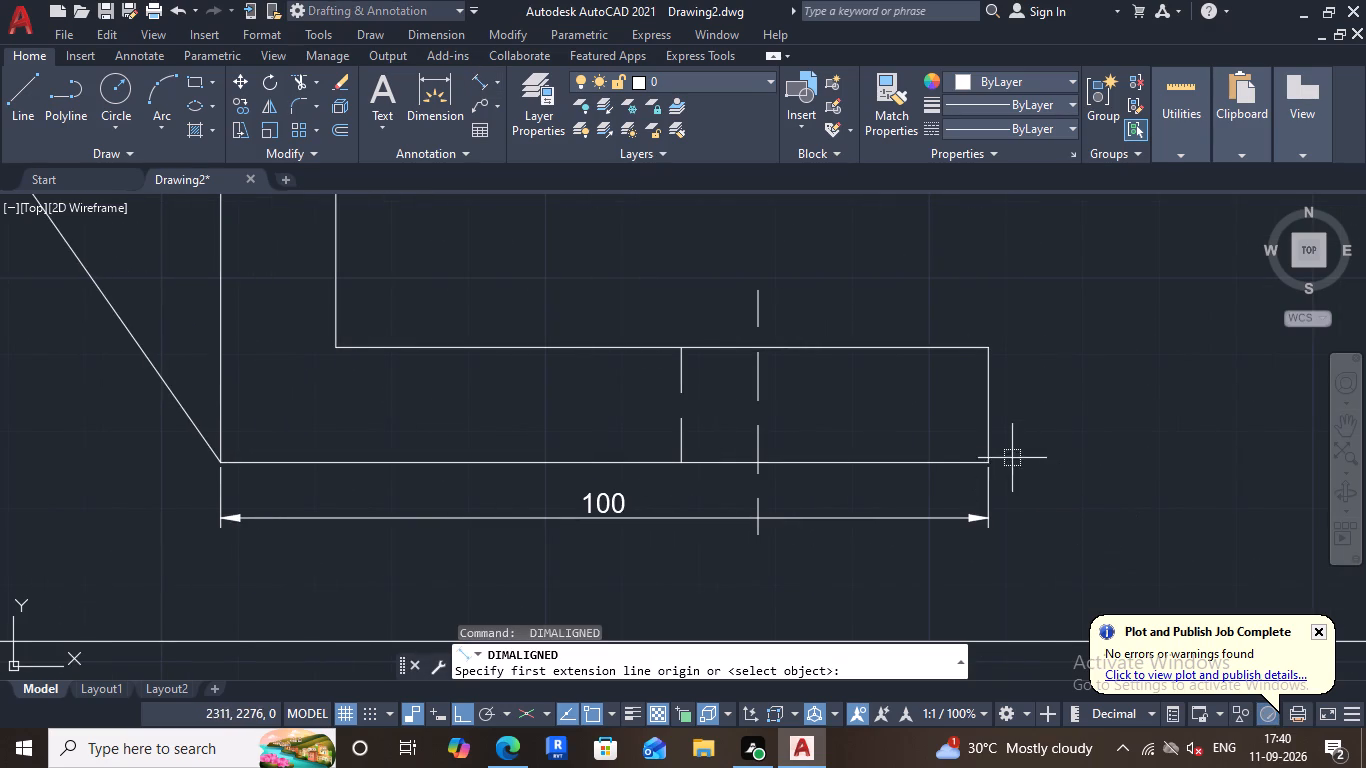
left_click(993, 464)
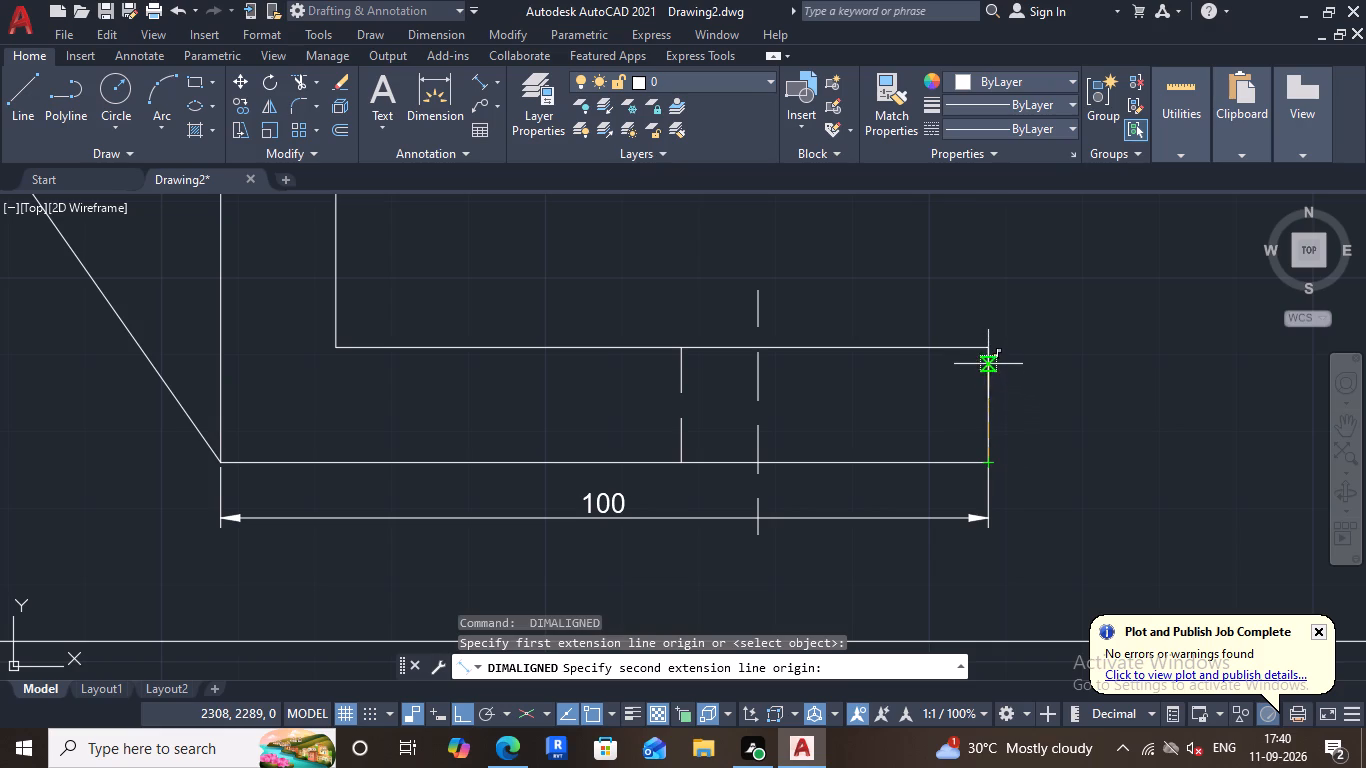
left_click(985, 351)
left_click(1040, 363)
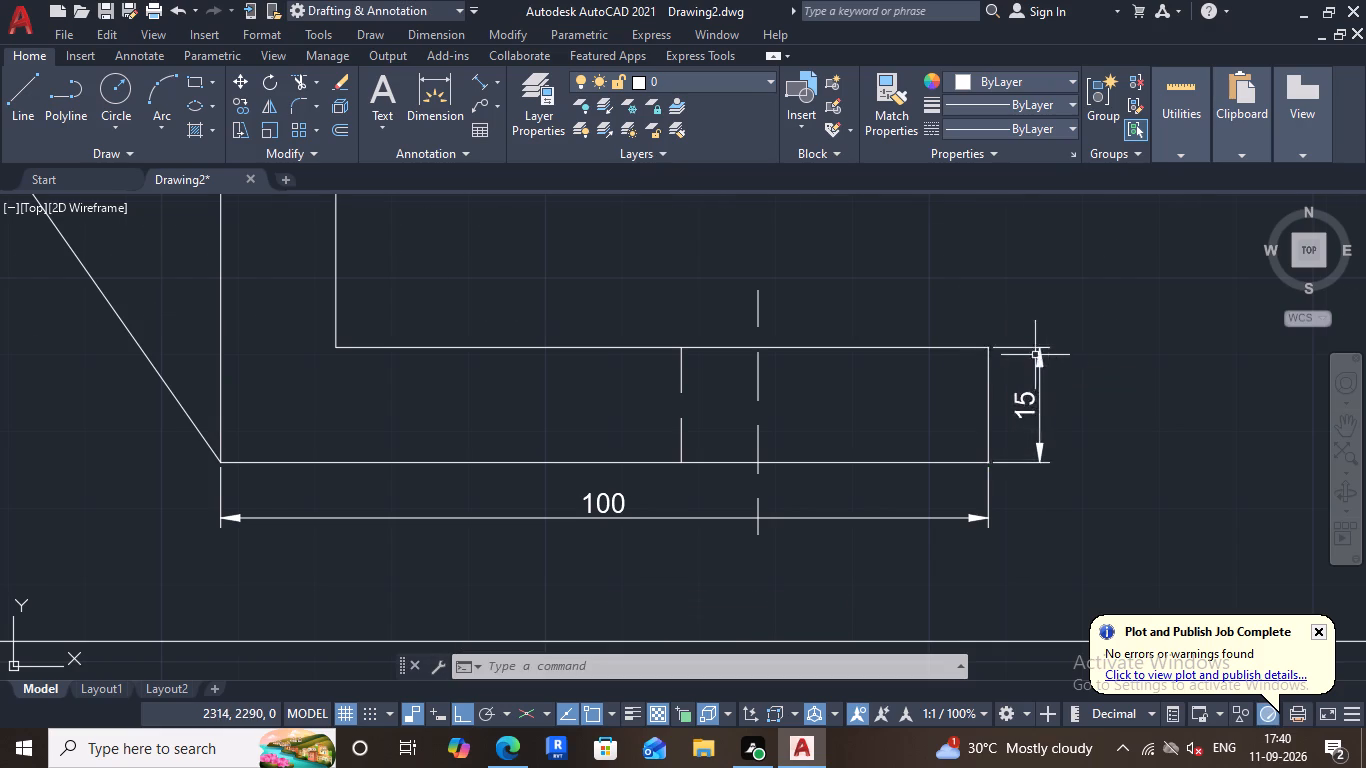
Add an aligned dimension for the height of the upper block along its outer vertical edge.
scroll(1068, 374, "down", 3)
middle_click_drag(1031, 378, 1032, 411)
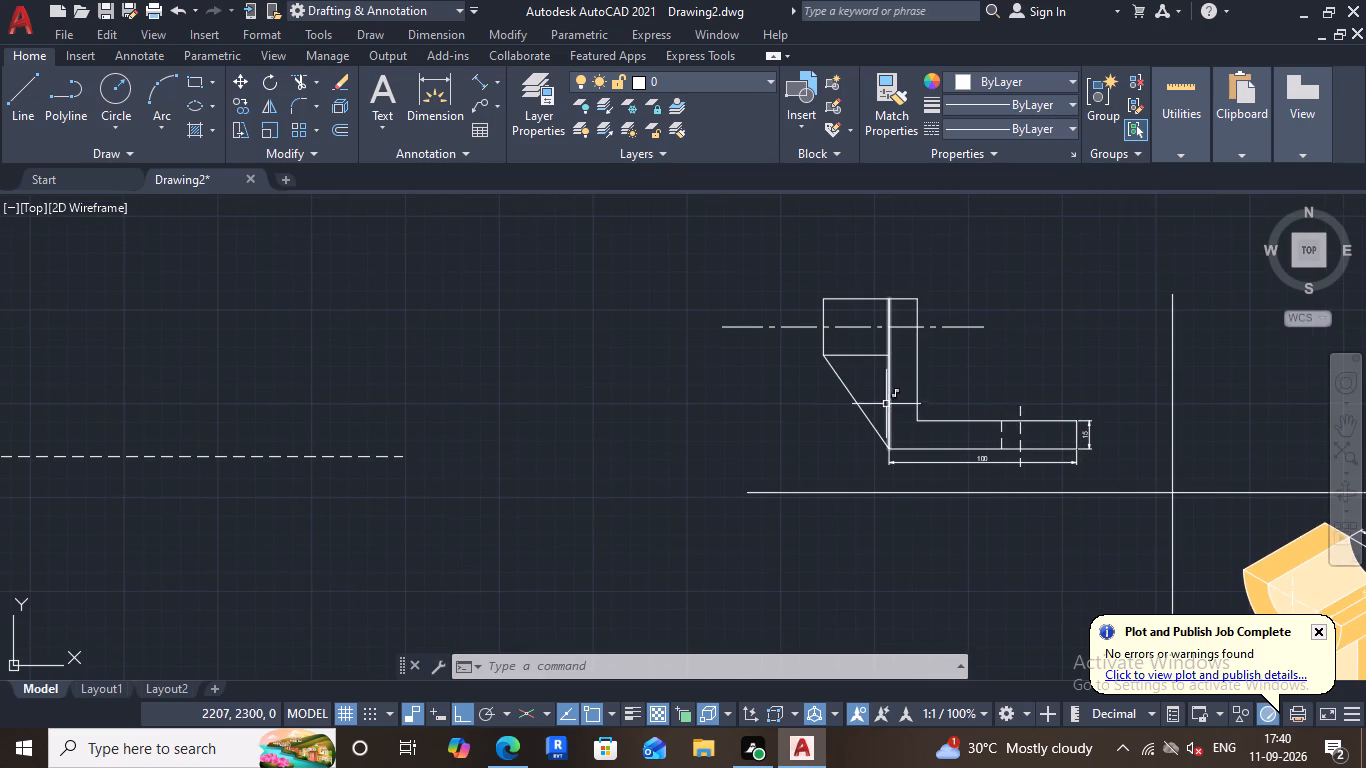
scroll(832, 365, "up", 1)
key("space")
left_click(817, 347)
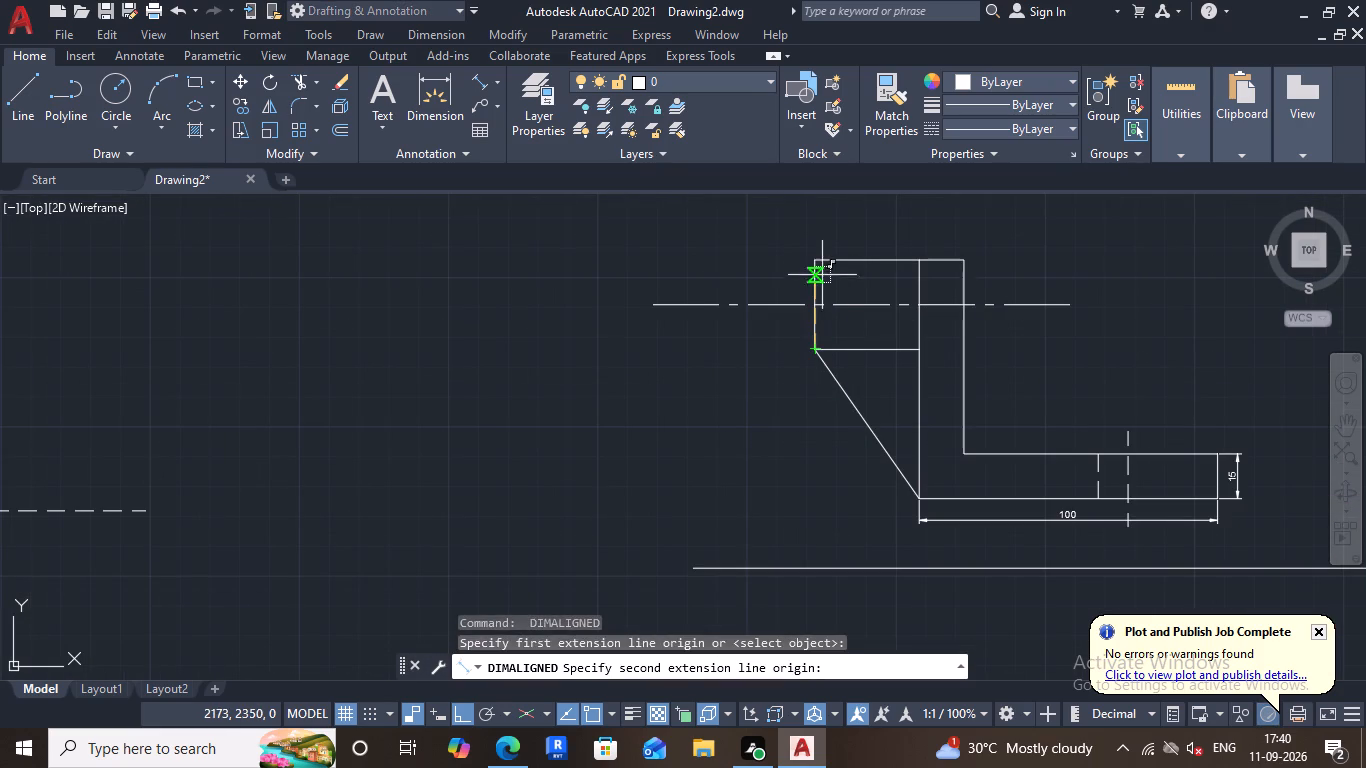
left_click(817, 255)
left_click(782, 273)
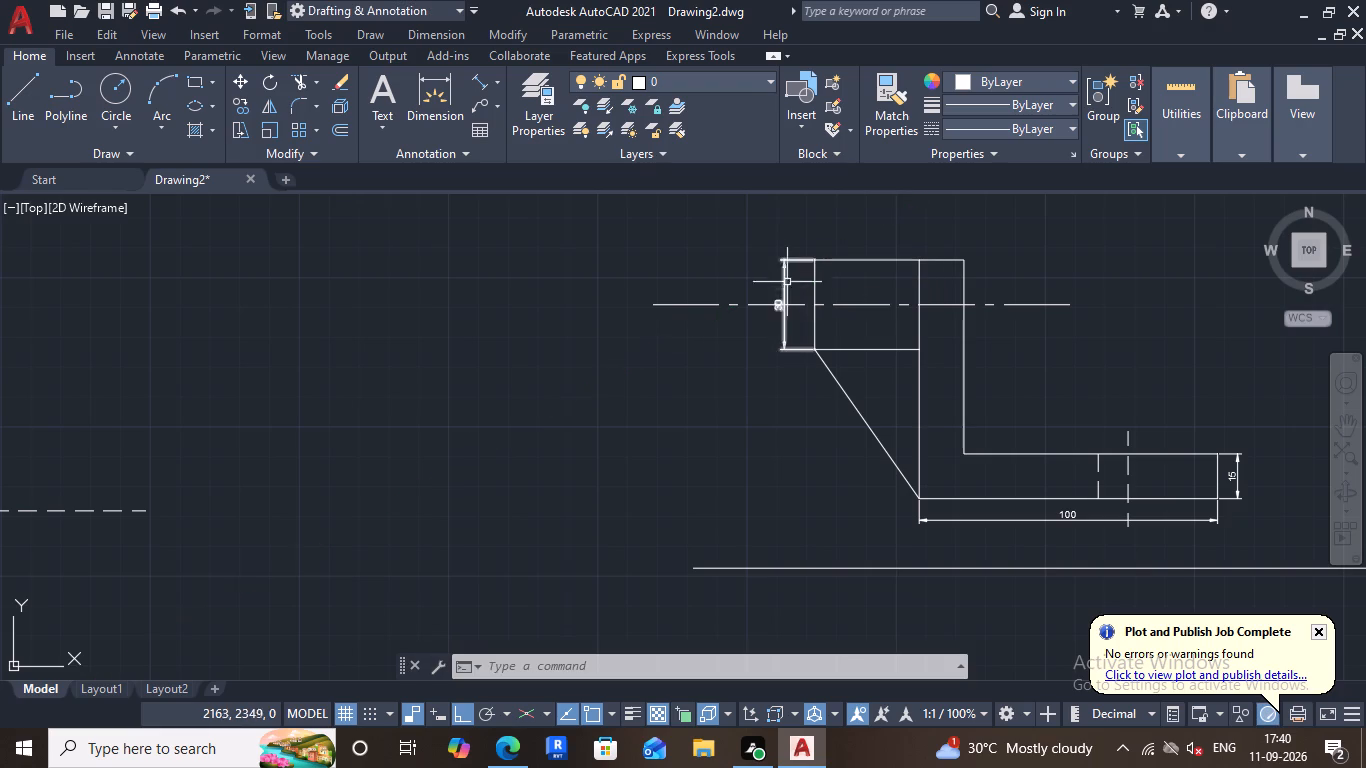
Add aligned dimensions above the L-shaped view for the widths of the upper block and the adjoining upright.
middle_click_drag(888, 297, 724, 354)
middle_click_drag(734, 363, 759, 504)
scroll(770, 437, "up", 2)
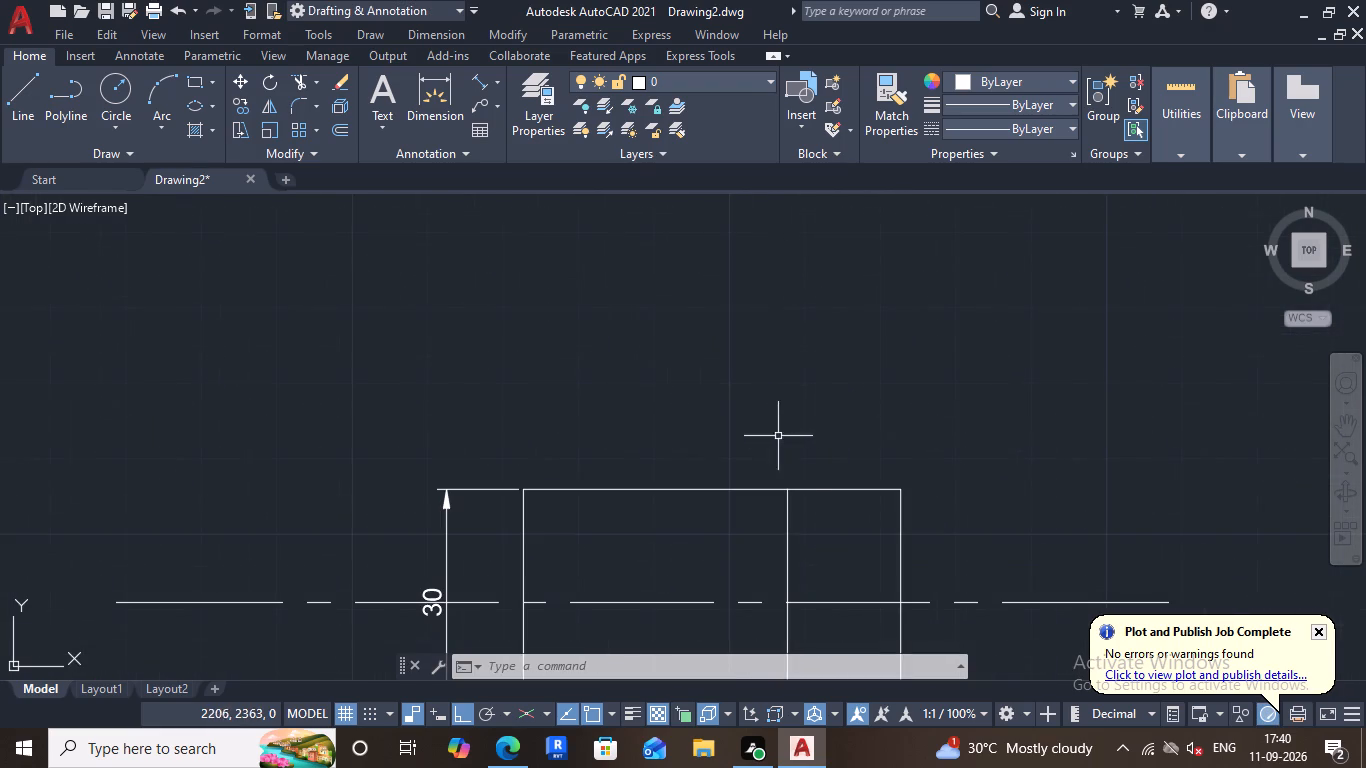
key("space")
left_click(787, 487)
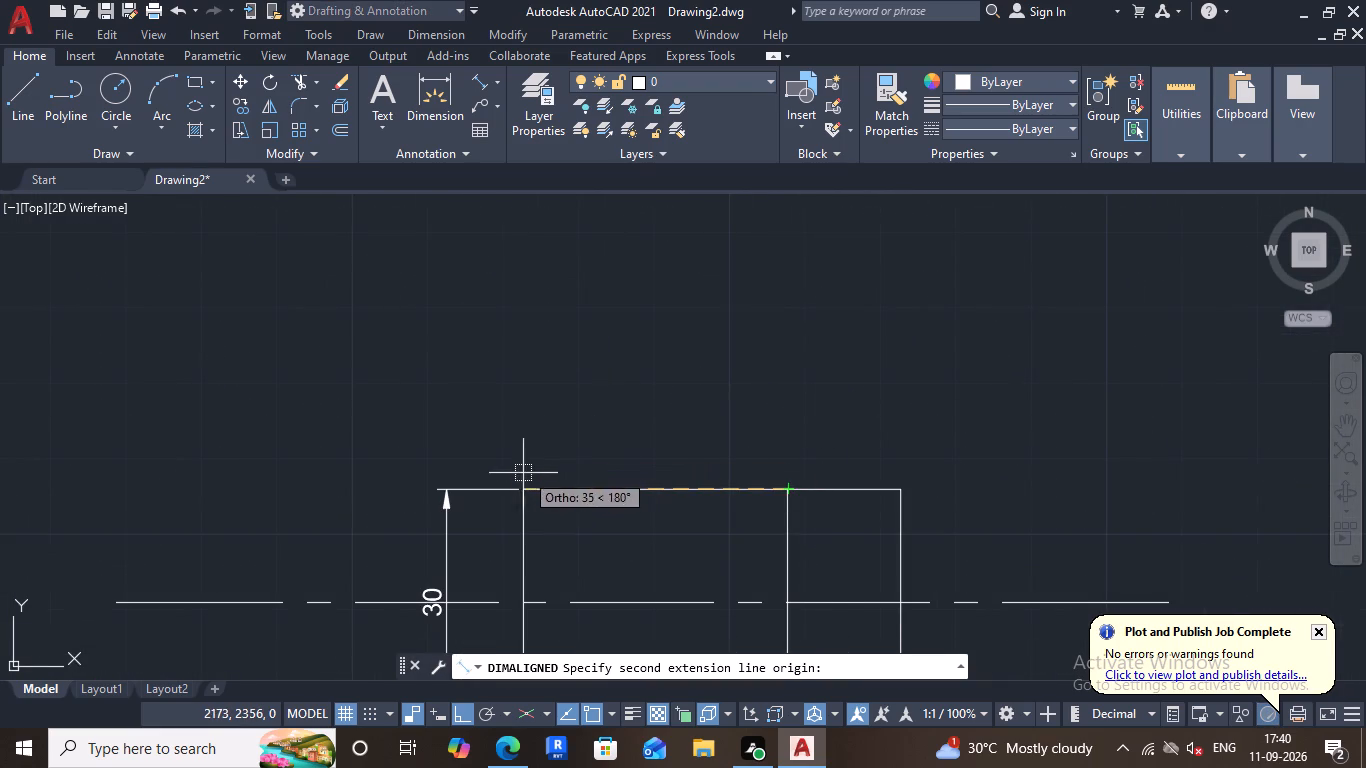
left_click(521, 484)
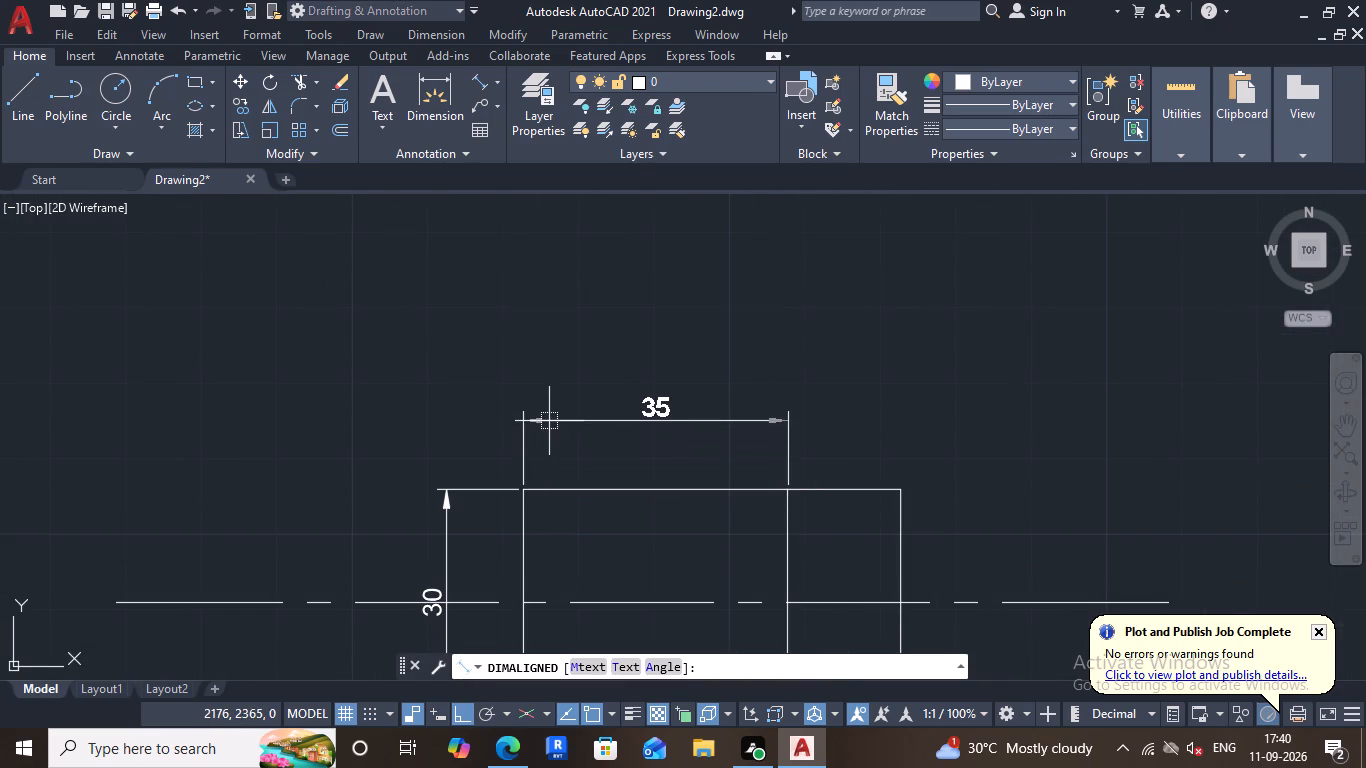
left_click(552, 418)
key("space")
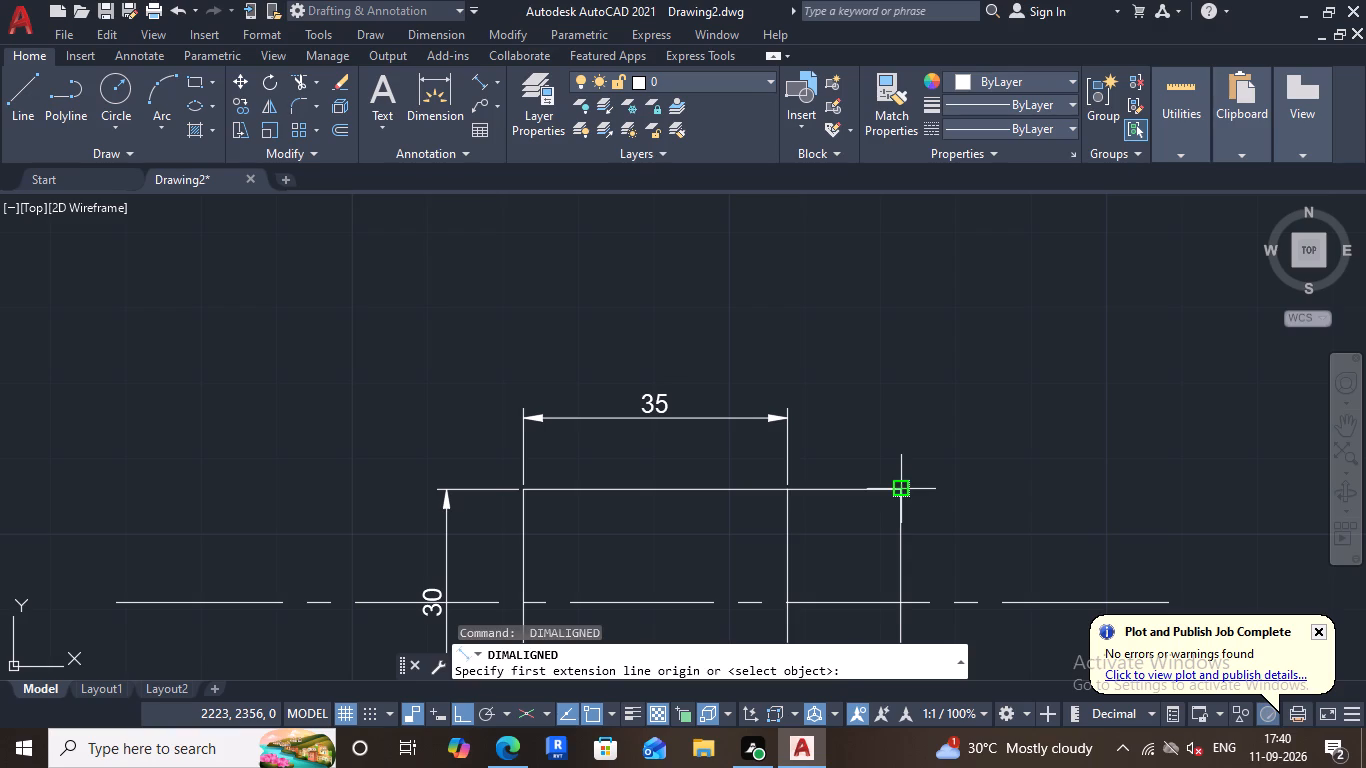
left_click(897, 493)
left_click(790, 495)
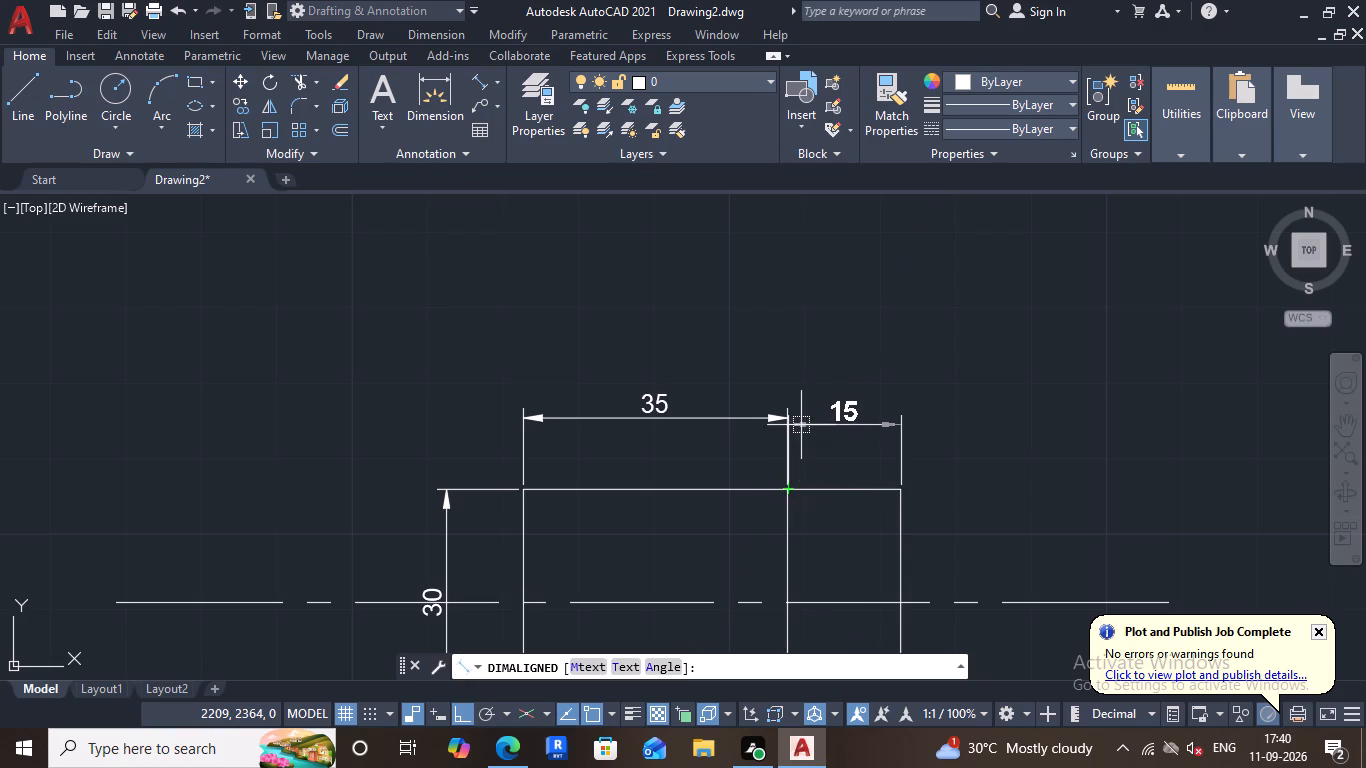
left_click(800, 419)
Examine the dimensioned L-shaped view and the isometric bracket's dimensions needed for the next projection view.
scroll(815, 405, "down", 4)
scroll(889, 464, "up", 1)
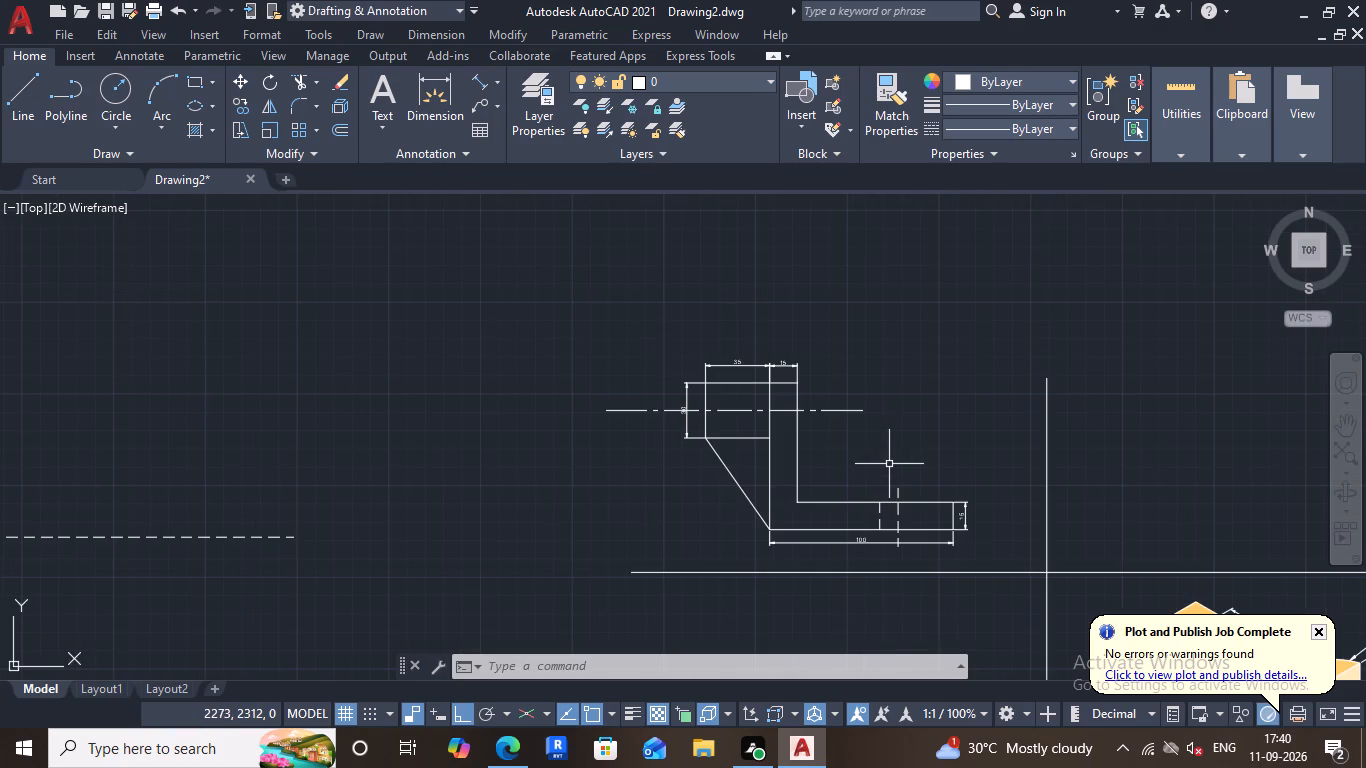
scroll(889, 464, "up", 1)
scroll(889, 464, "down", 3)
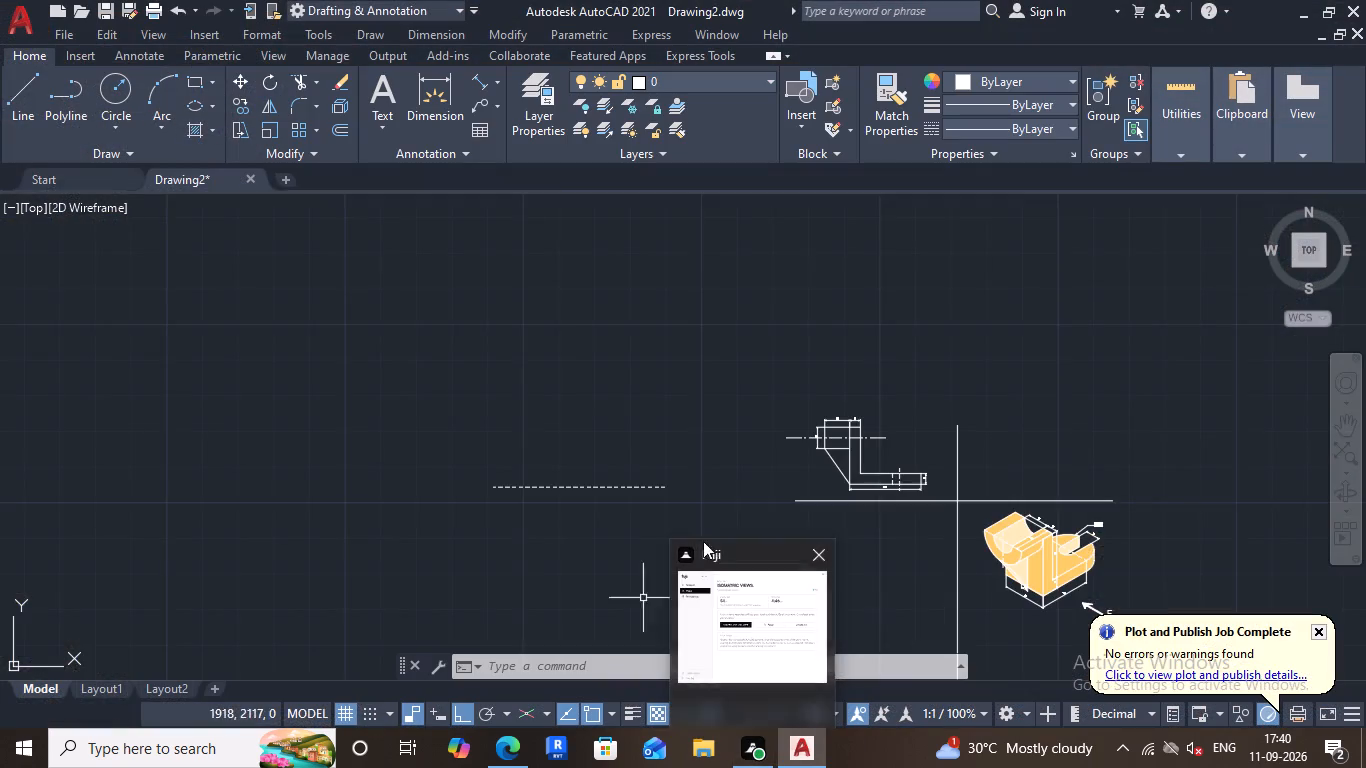
scroll(843, 462, "down", 2)
scroll(948, 519, "up", 3)
scroll(984, 413, "up", 4)
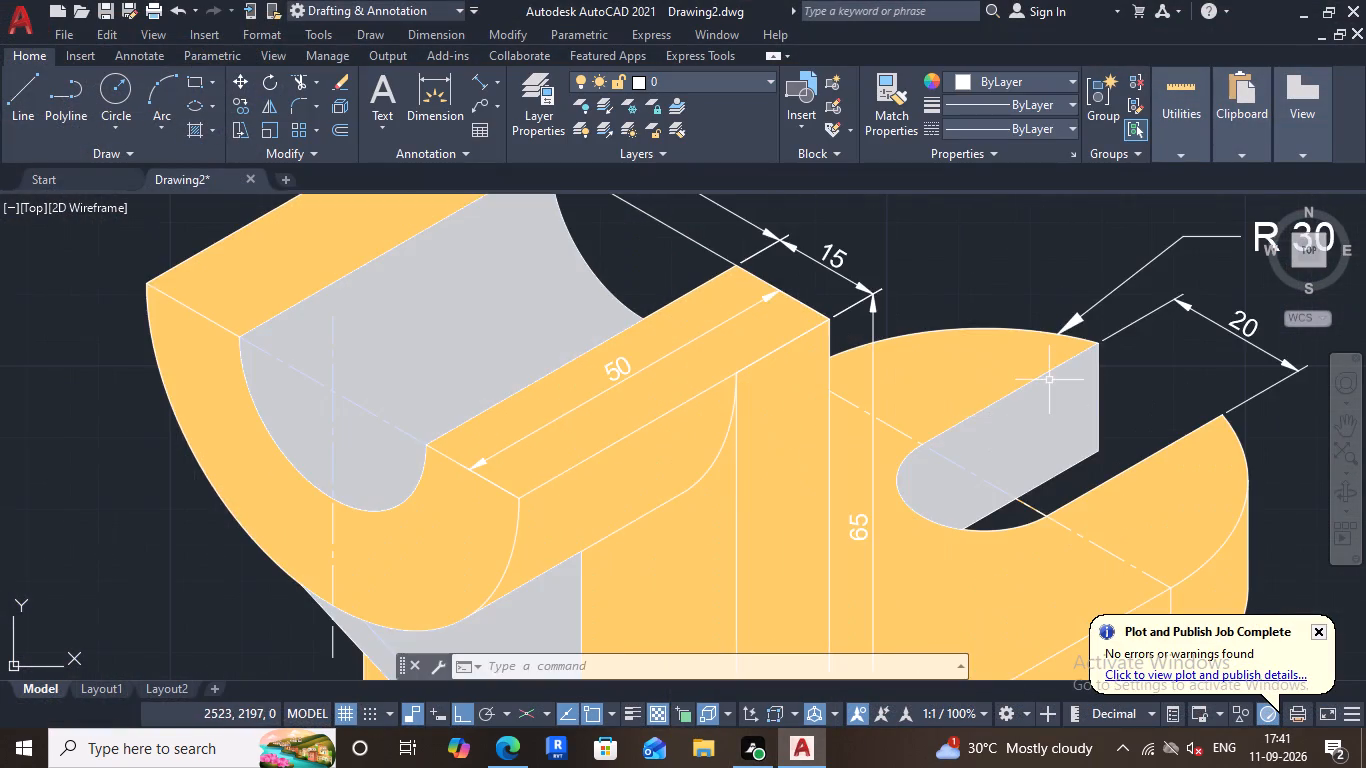
scroll(1053, 383, "down", 3)
middle_click_drag(966, 392, 1016, 483)
middle_click_drag(848, 373, 910, 425)
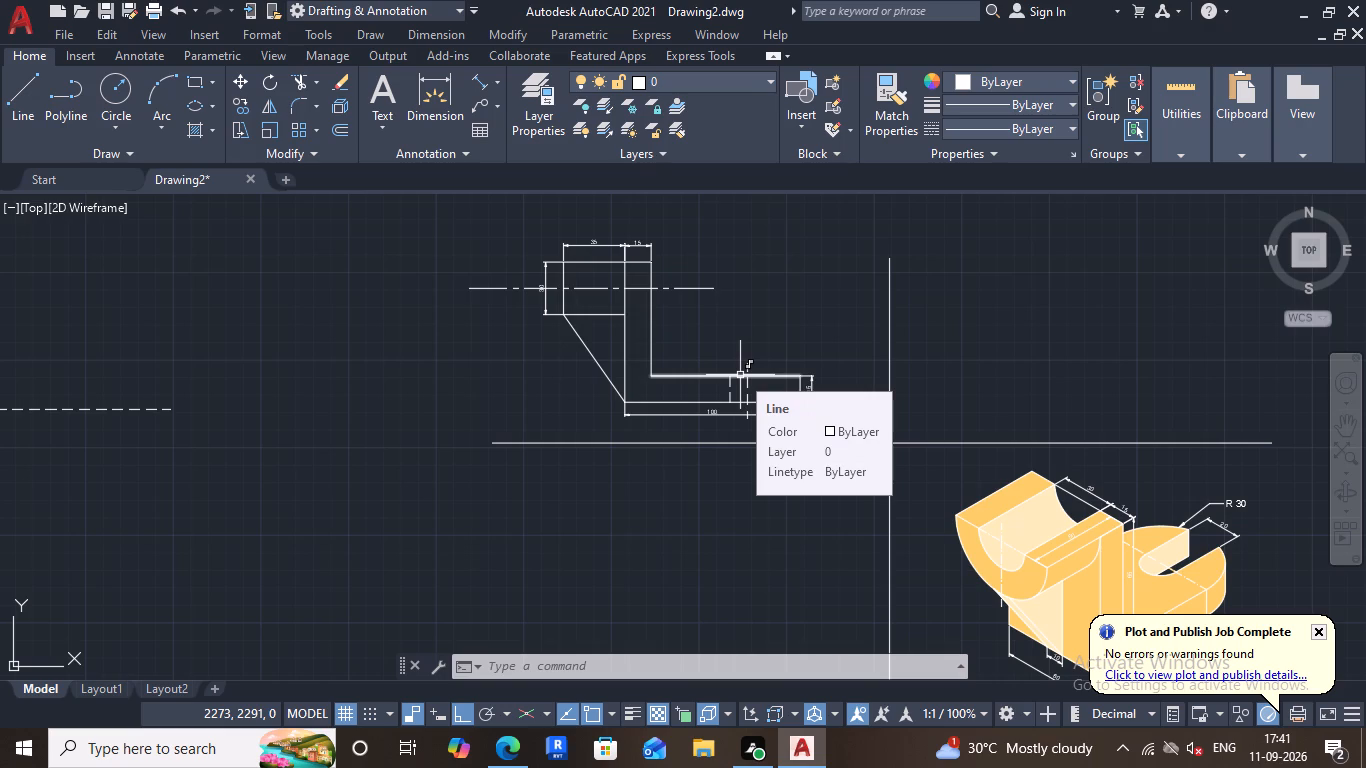
scroll(745, 371, "down", 3)
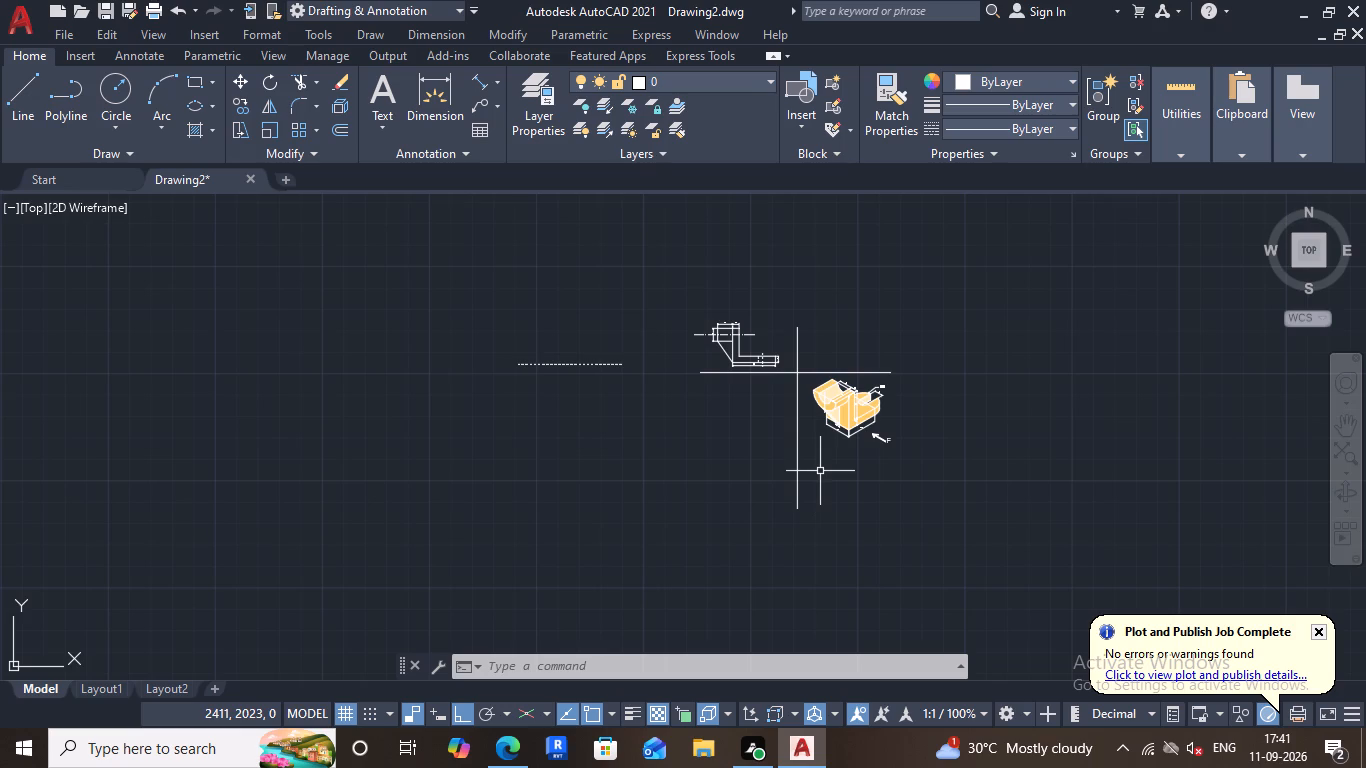
scroll(820, 471, "down", 2)
scroll(810, 442, "up", 3)
scroll(715, 339, "up", 2)
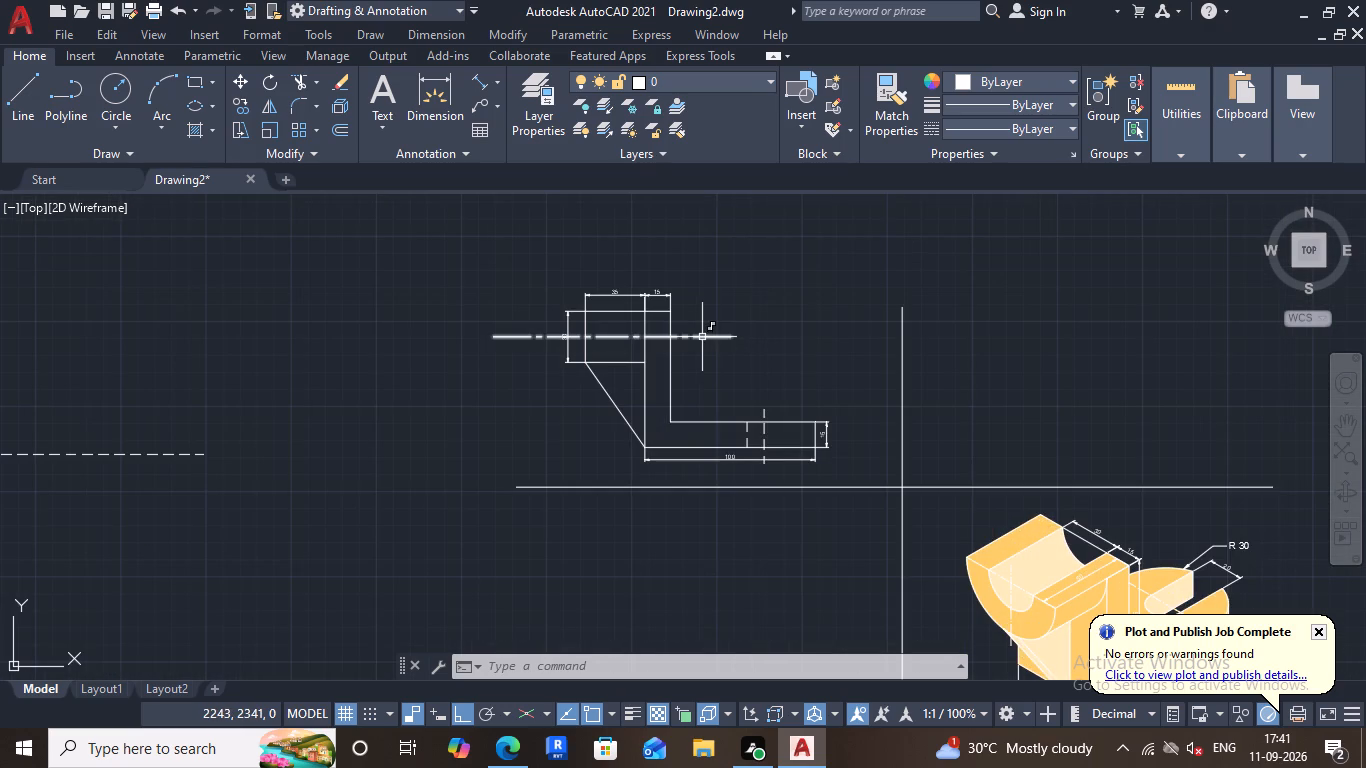
Draw a horizontal projection line about 85 long from the base's lower outer corner, across the vertical reference line.
scroll(728, 374, "up", 1)
middle_click_drag(726, 368, 533, 346)
left_click(18, 106)
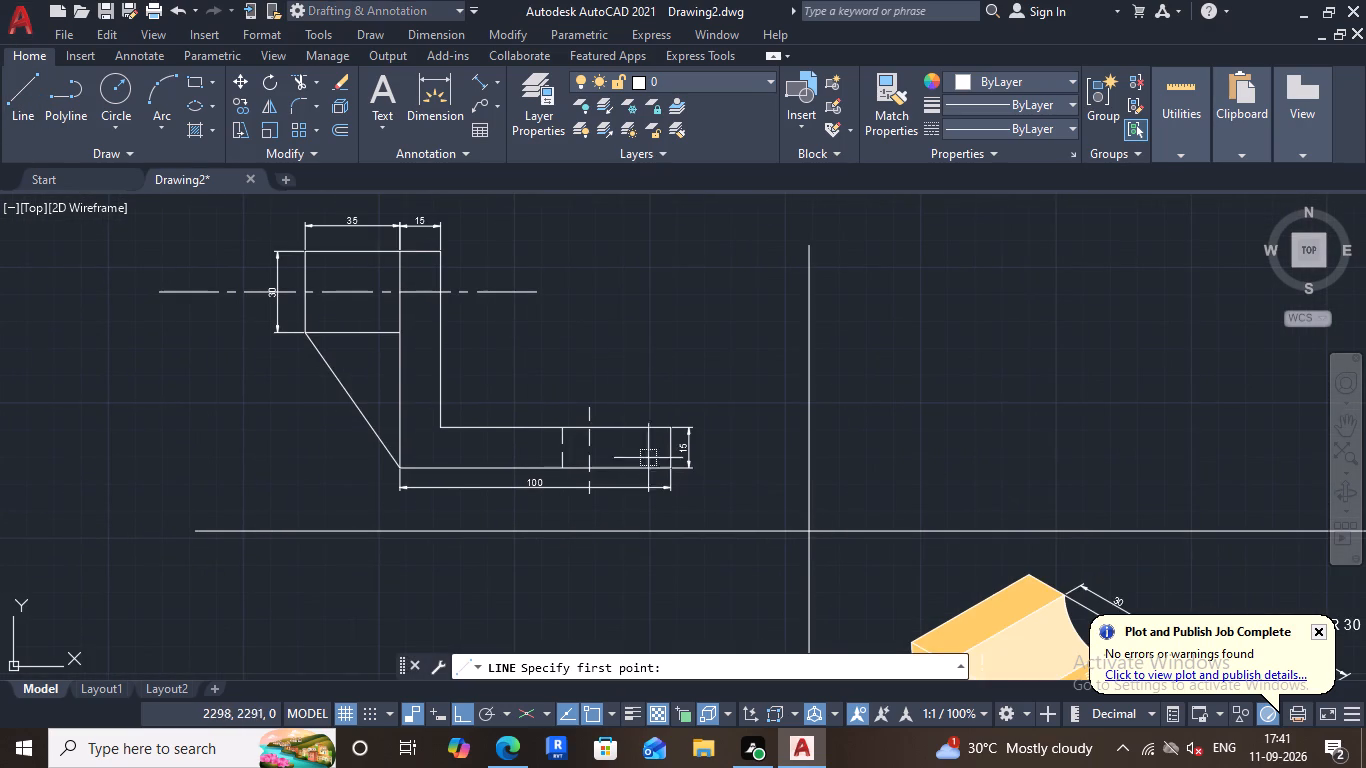
scroll(675, 468, "up", 3)
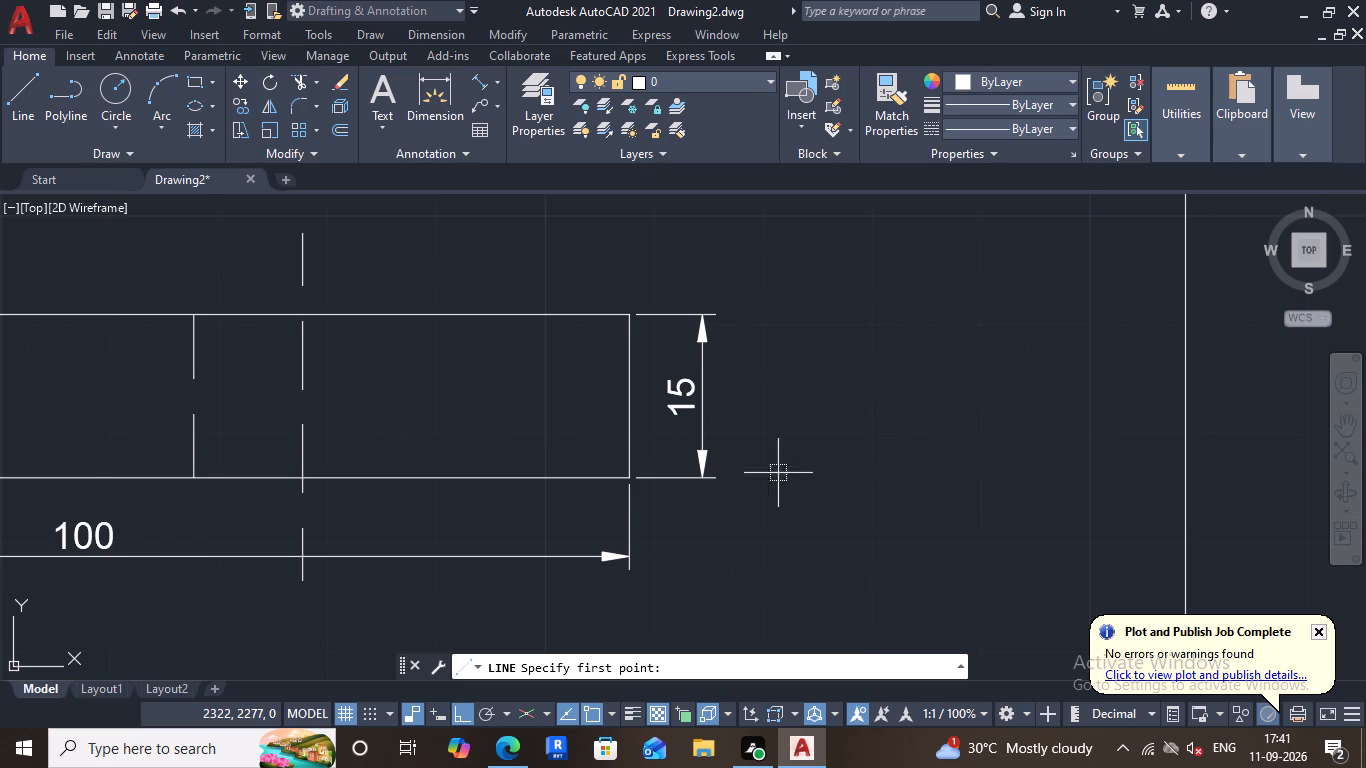
left_click(631, 479)
middle_click_drag(1212, 473, 402, 480)
scroll(720, 486, "down", 2)
scroll(862, 482, "down", 4)
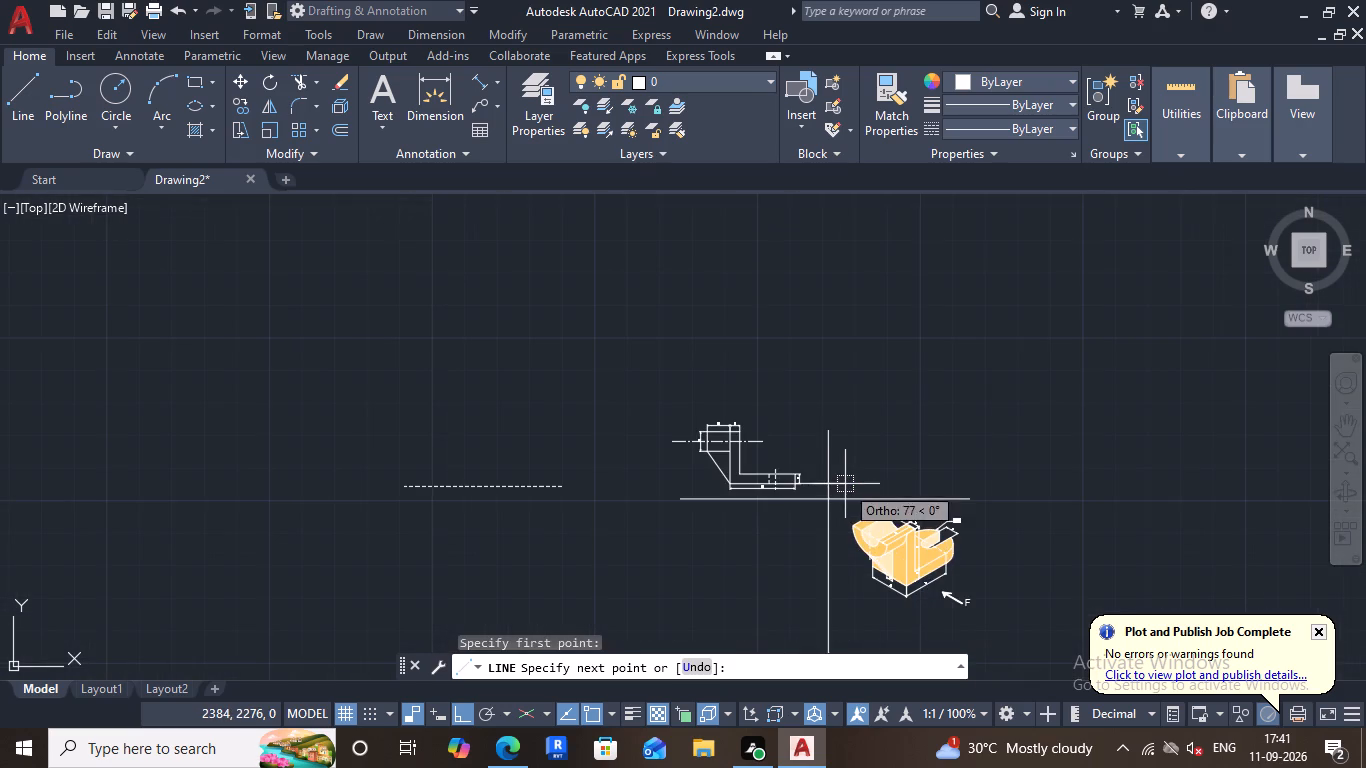
scroll(845, 484, "up", 2)
left_click(849, 480)
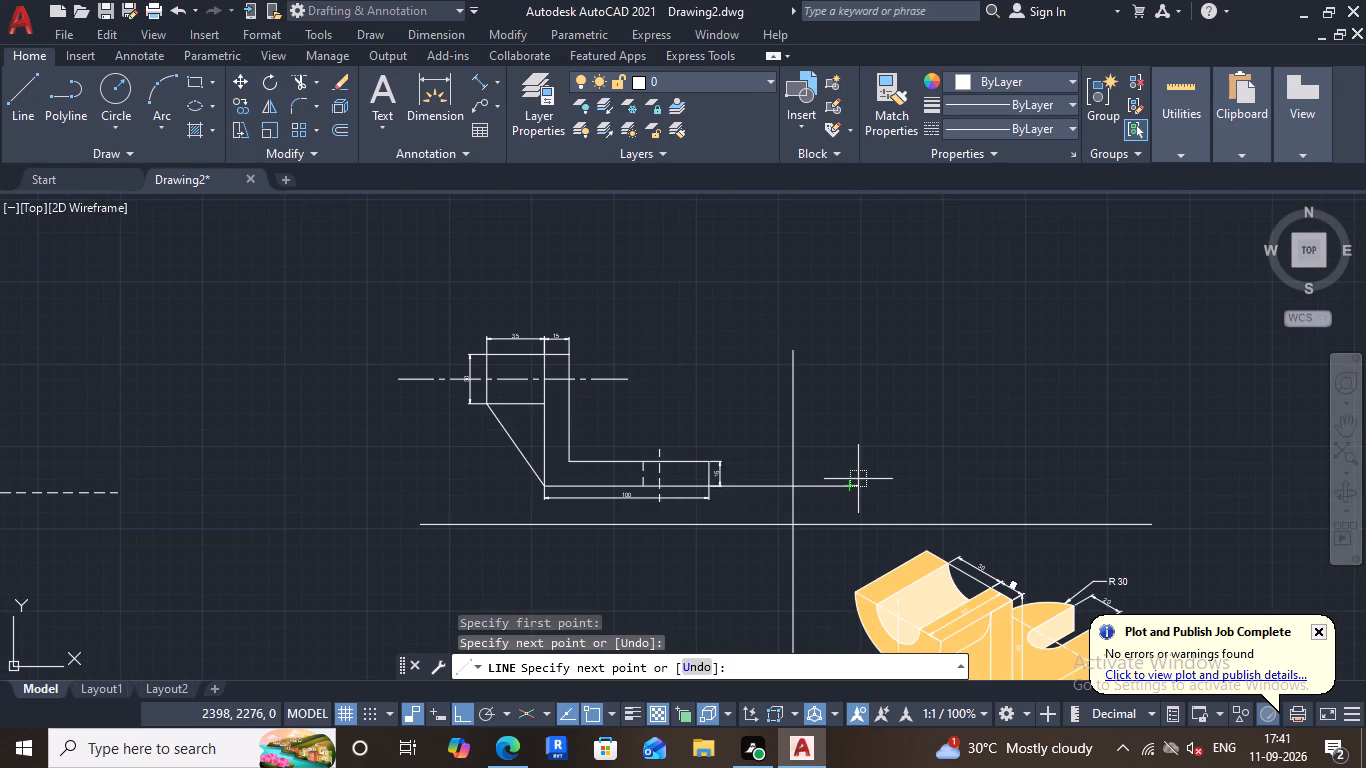
key("Escape")
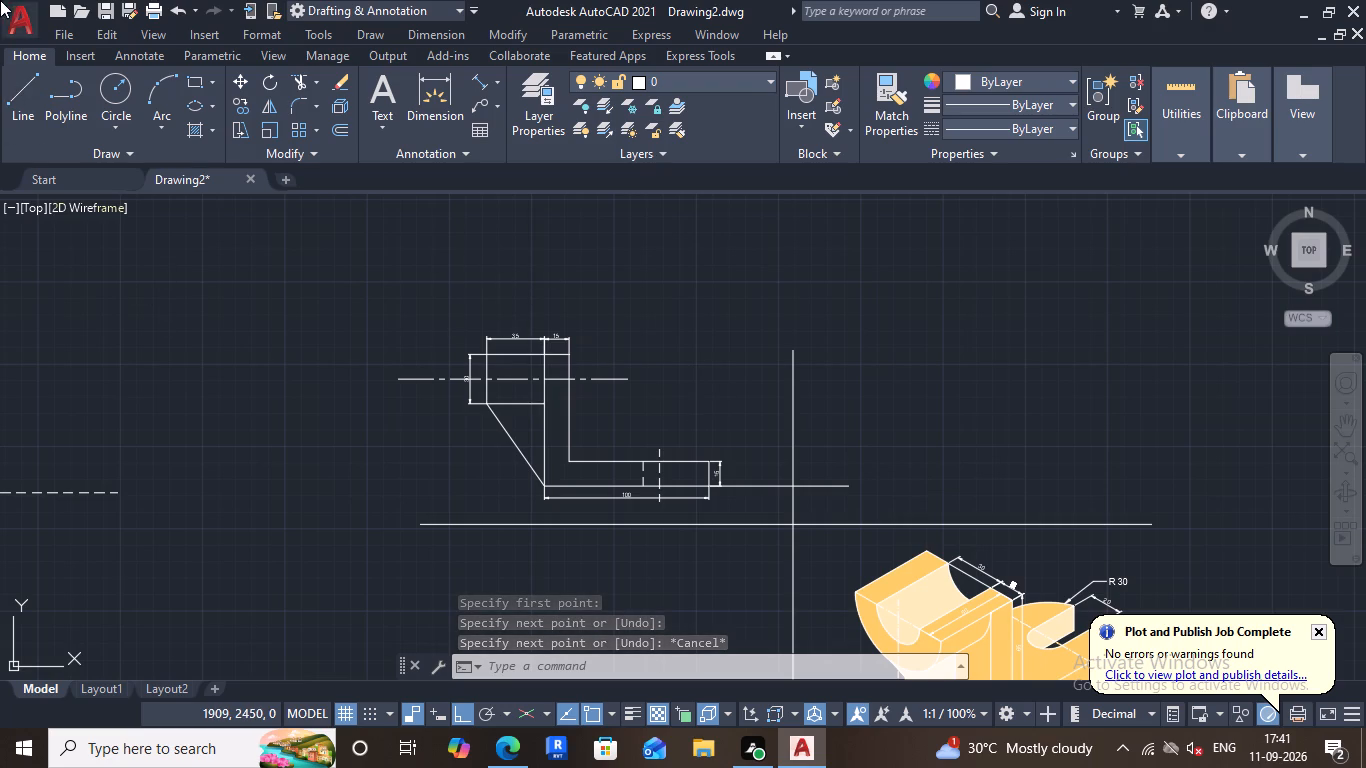
Draw a rectangular outline 60 wide and 80 high, starting from the free end of the horizontal projection line.
left_click(11, 91)
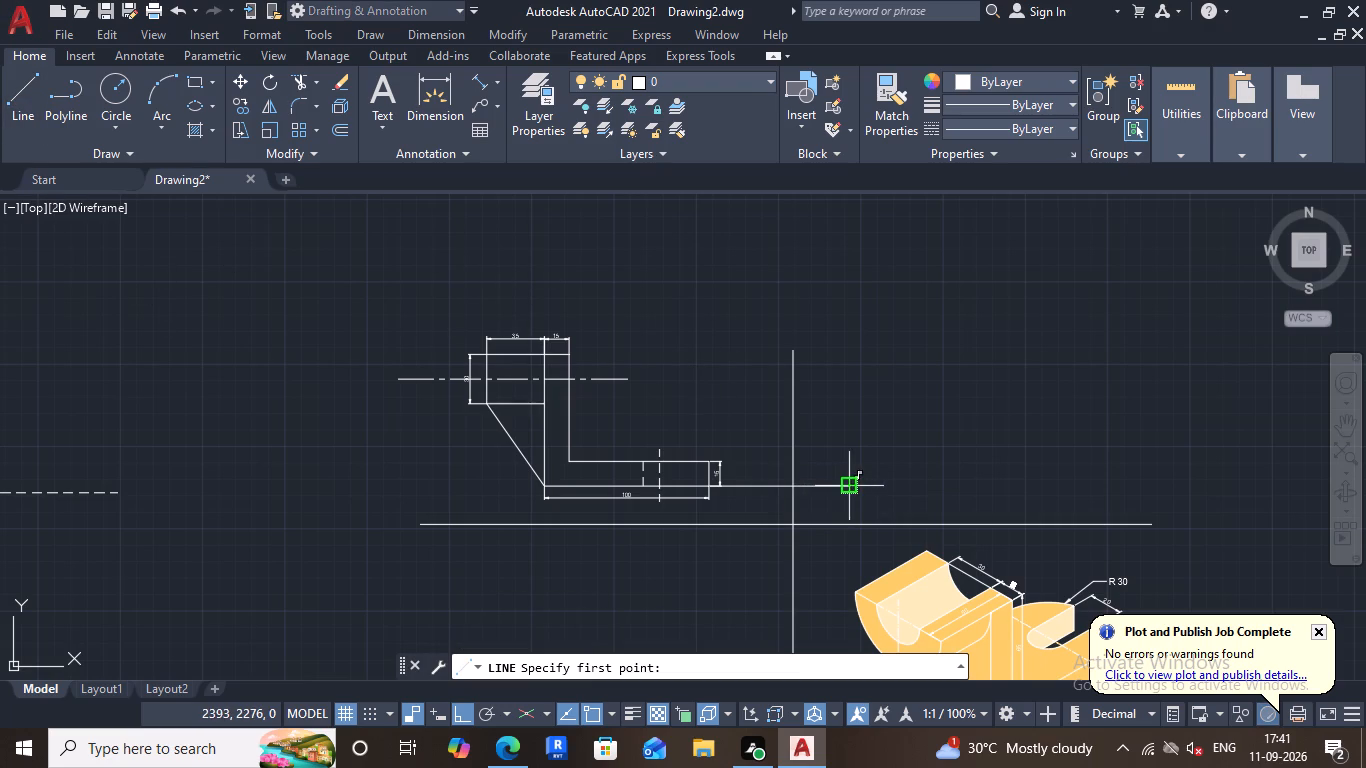
left_click(847, 486)
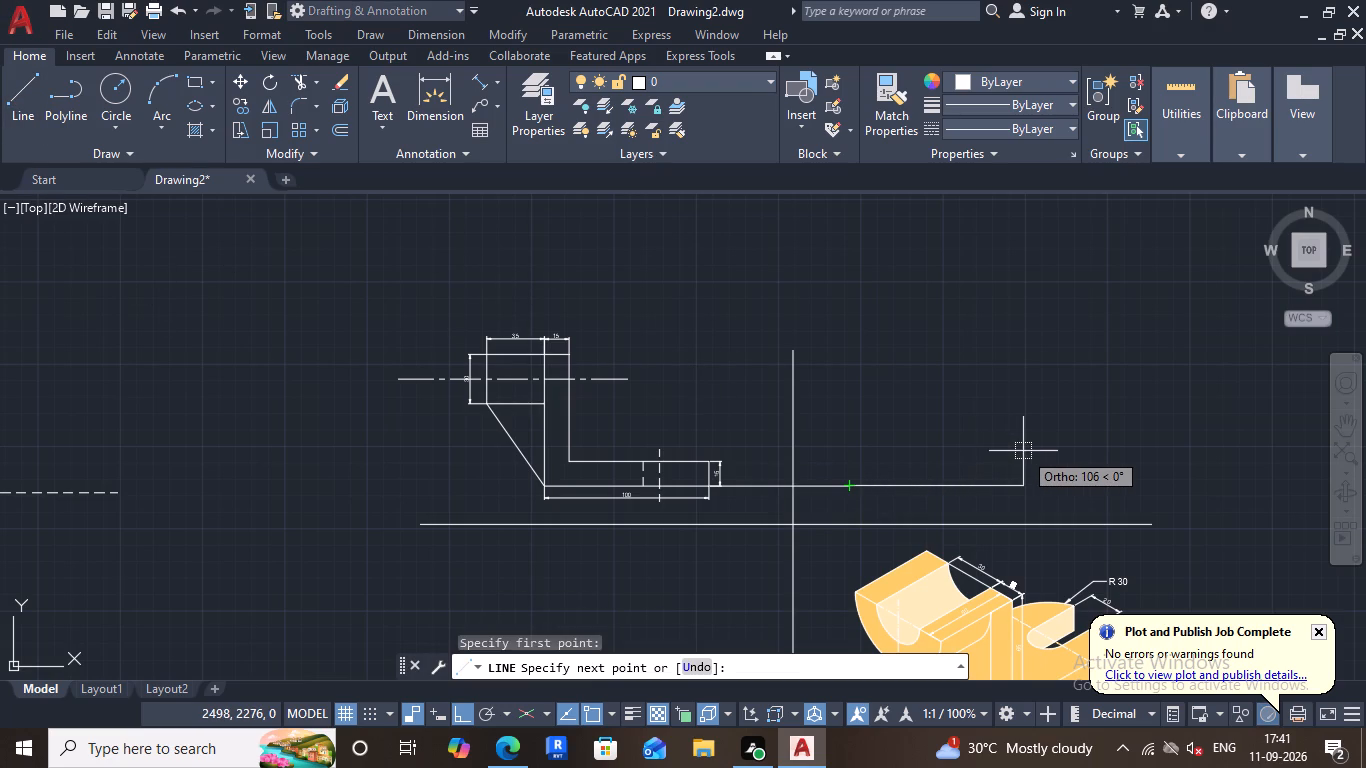
type("60")
key("Return")
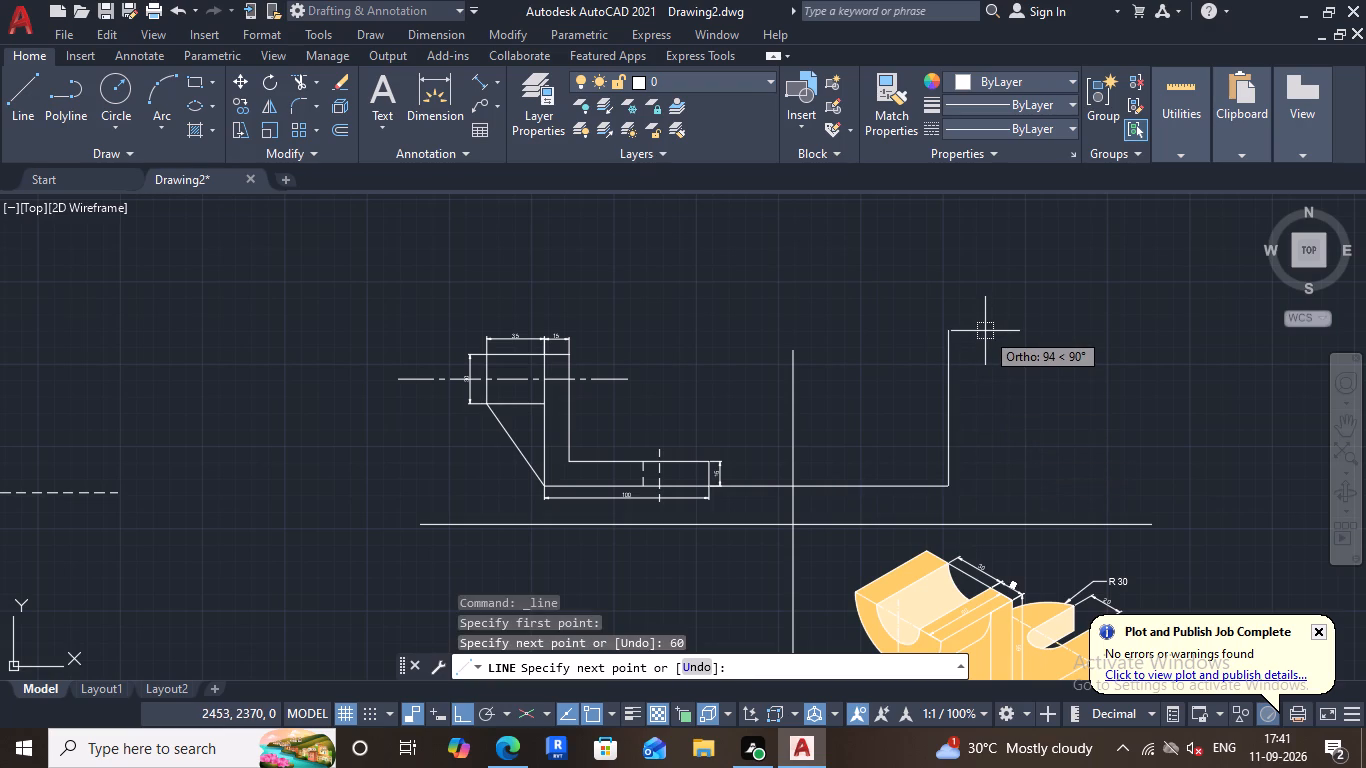
type("80")
key("Return")
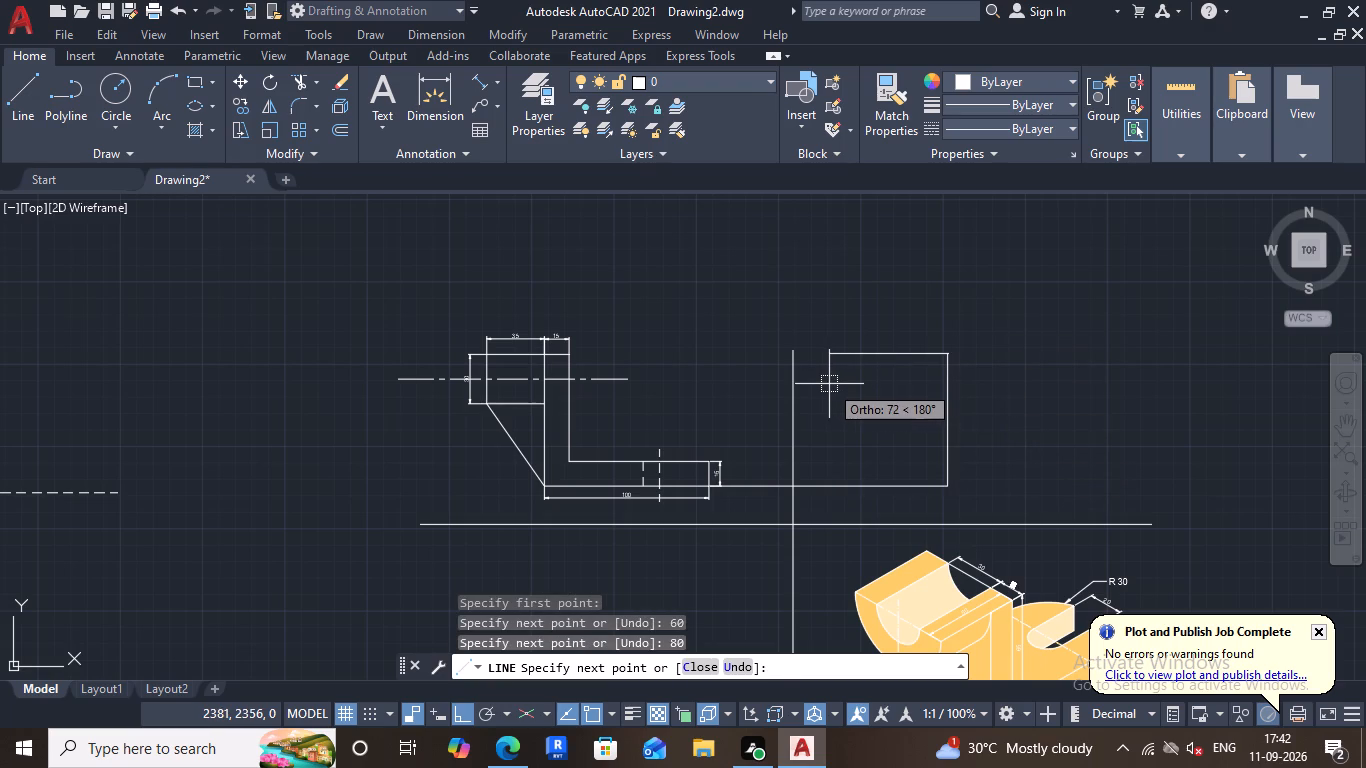
type("60")
key("Return")
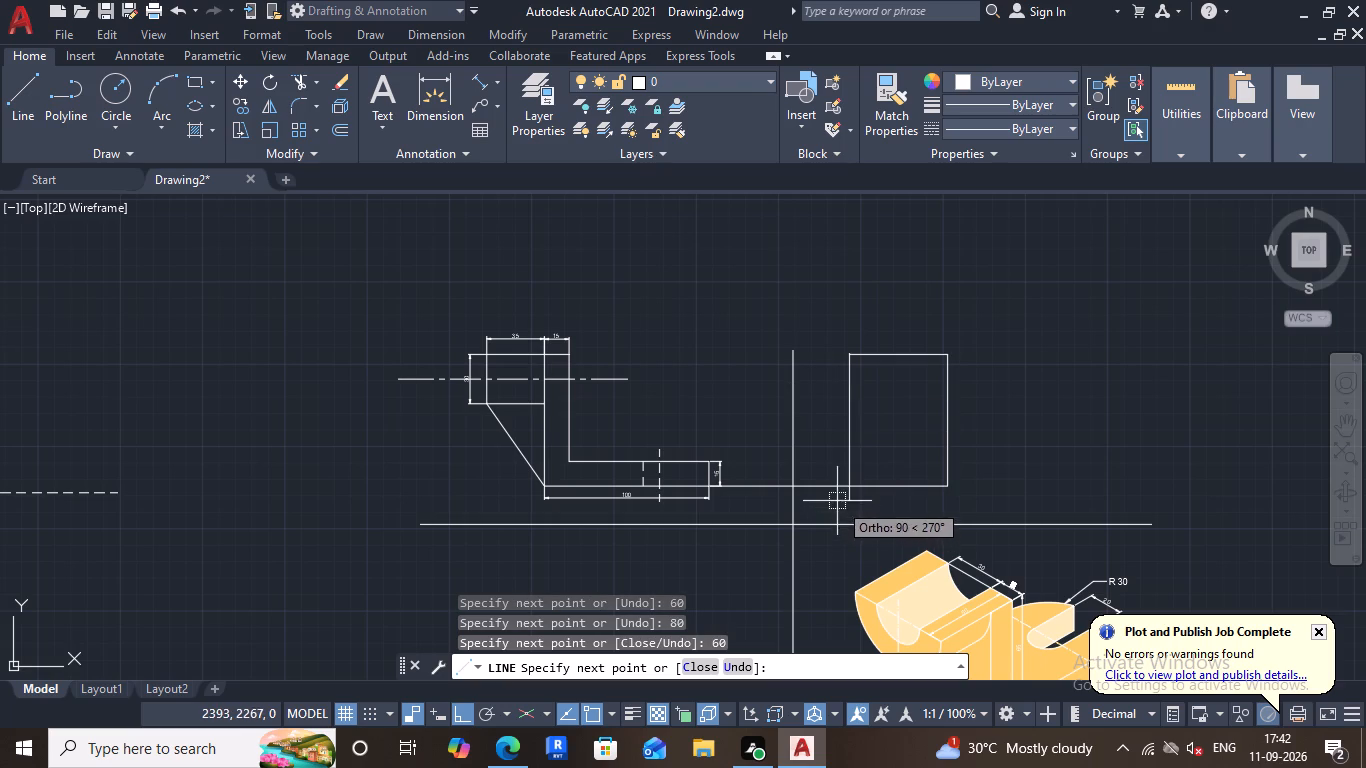
left_click(846, 487)
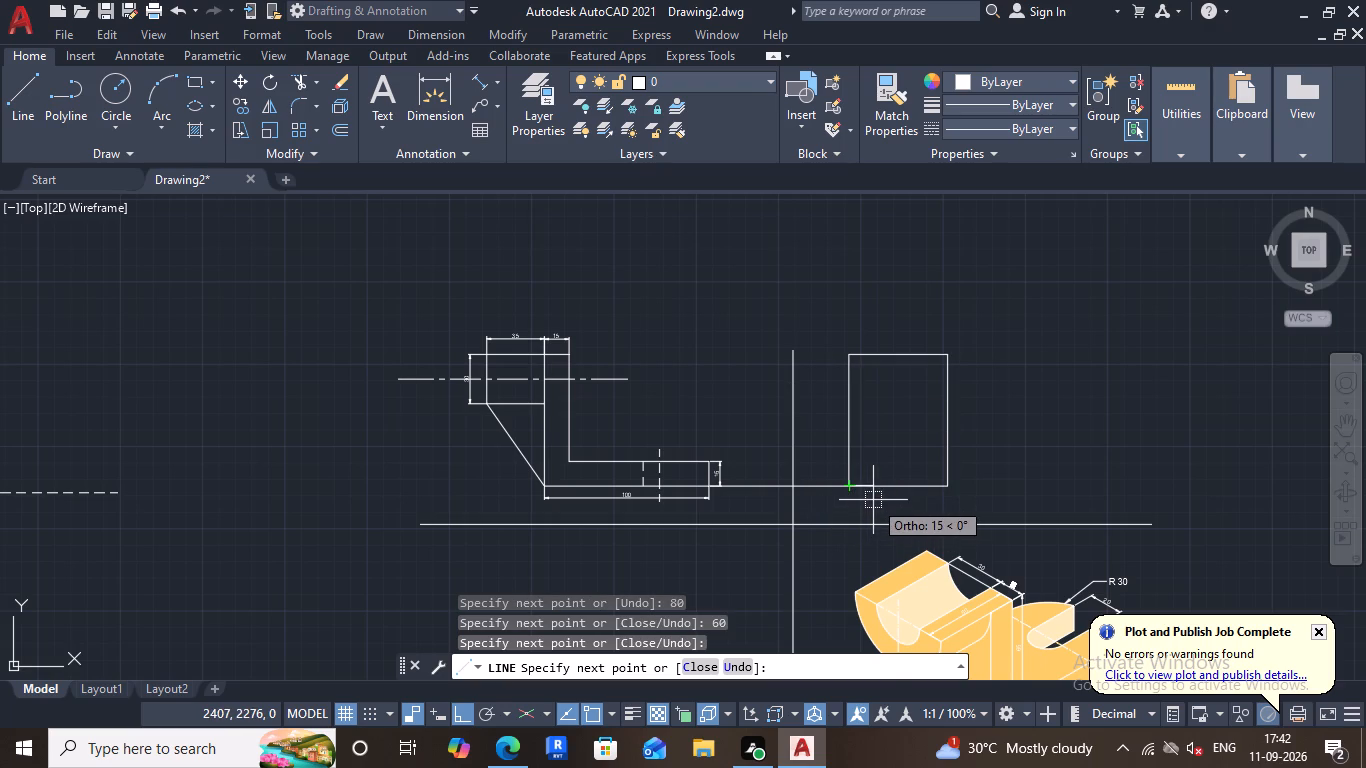
key("Escape")
Delete the horizontal projection line that joins the L-shaped view to the new rectangle.
left_click_drag(832, 500, 828, 491)
left_click(812, 474)
key("Delete")
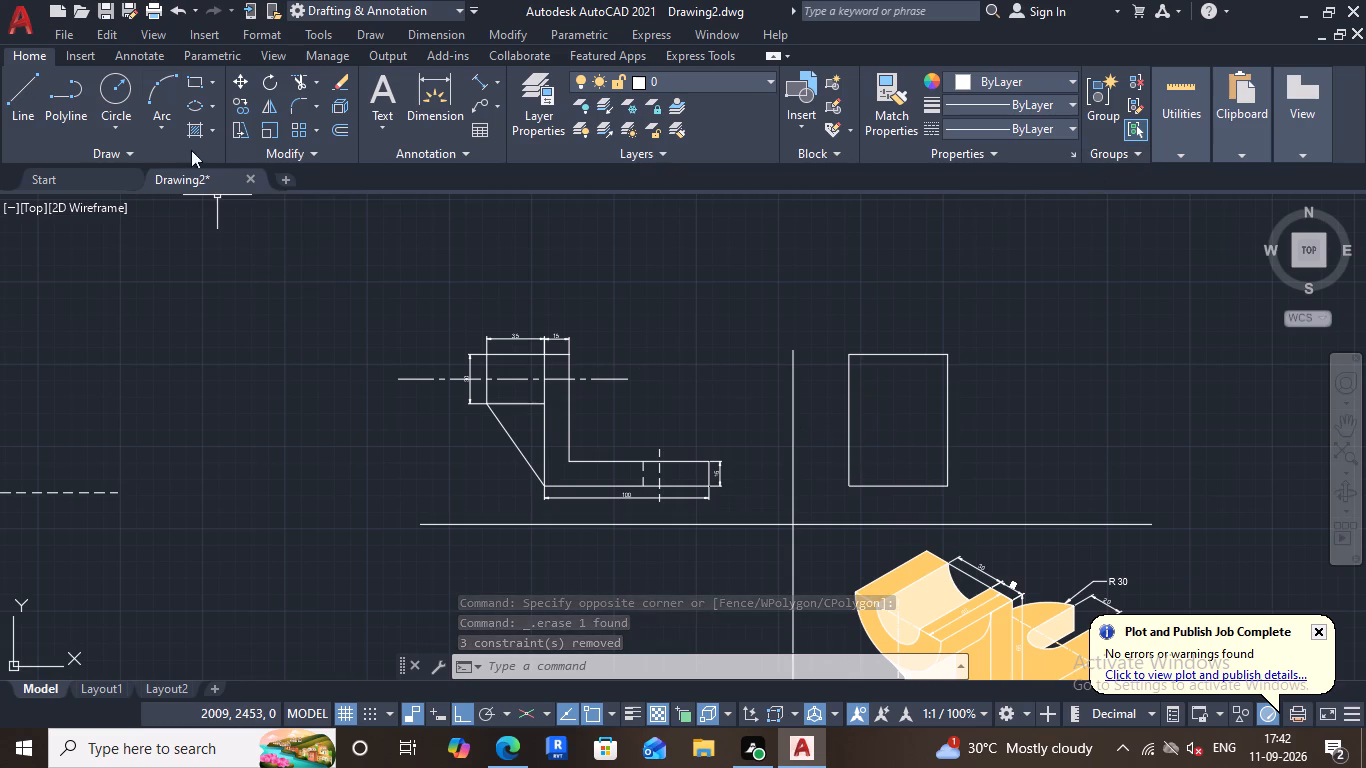
Draw two concentric circles of radius 30 and 15 centred on the midpoint of the rectangle's top edge.
left_click(119, 91)
left_click(896, 351)
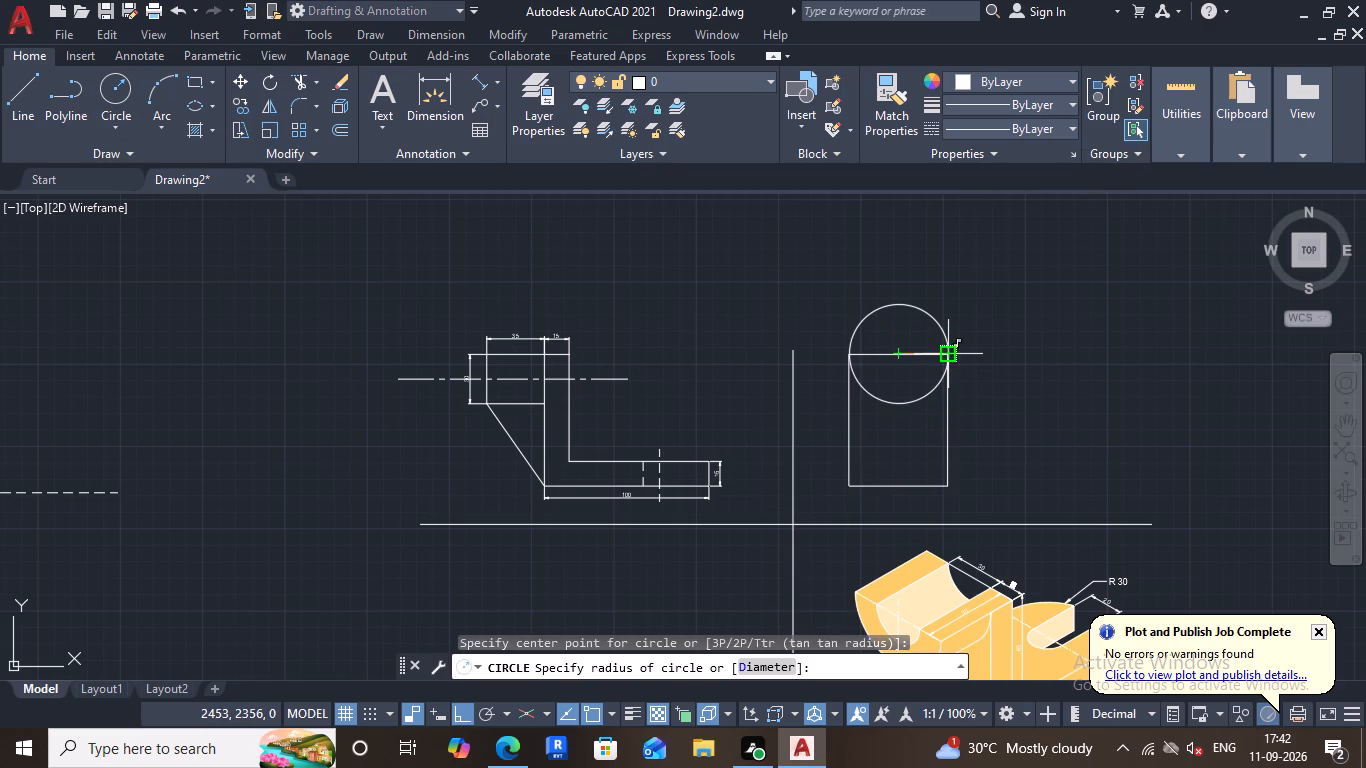
type("30")
key("Return")
scroll(886, 377, "up", 3)
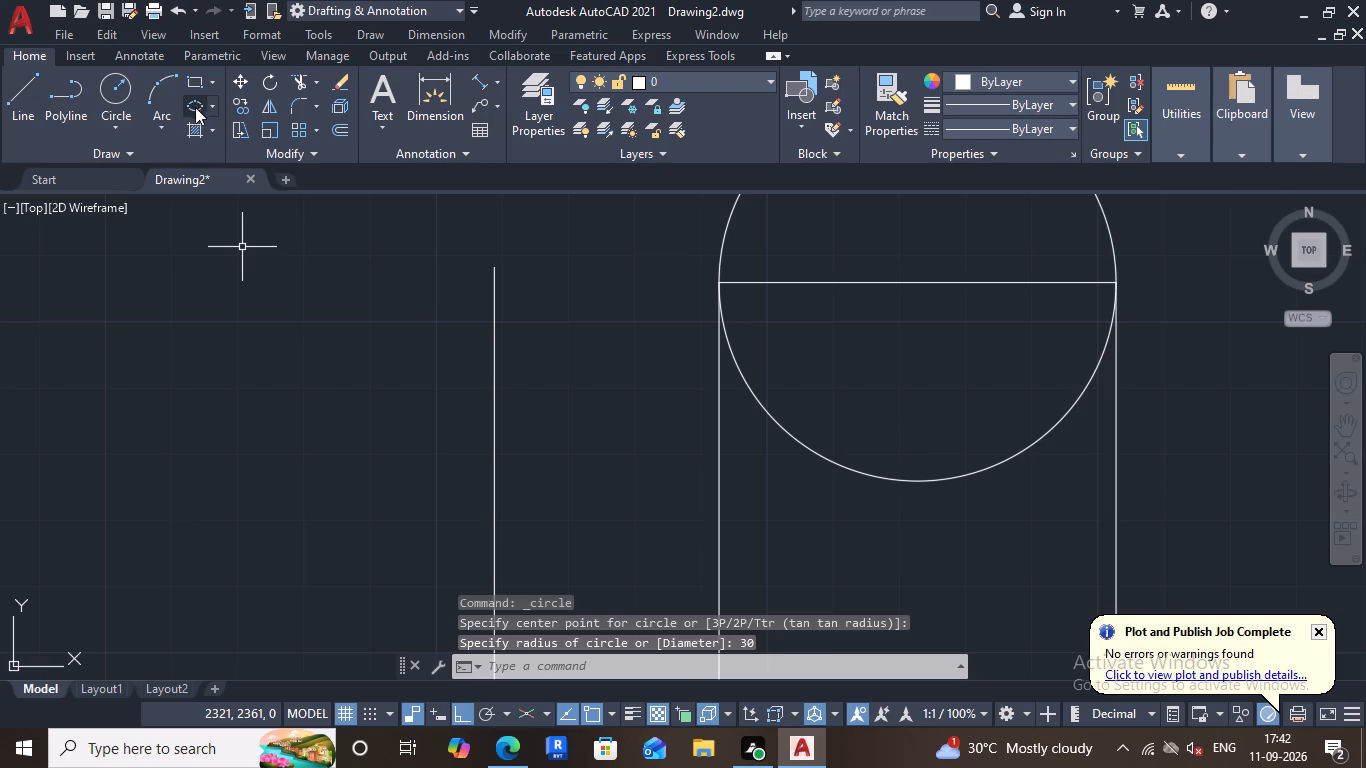
left_click(118, 98)
left_click(917, 285)
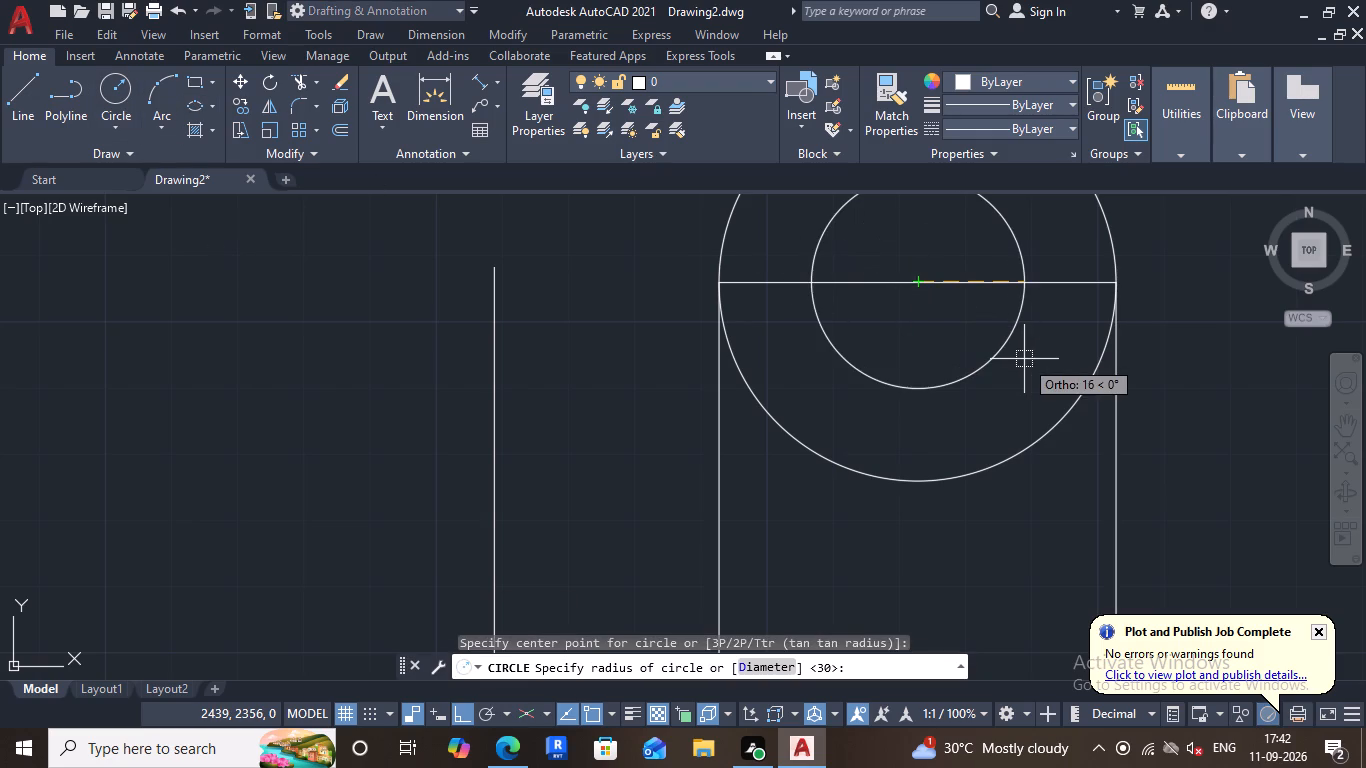
type("15")
key("Return")
Trim away the upper halves of both circles above the rectangle's top edge.
scroll(1024, 359, "down", 3)
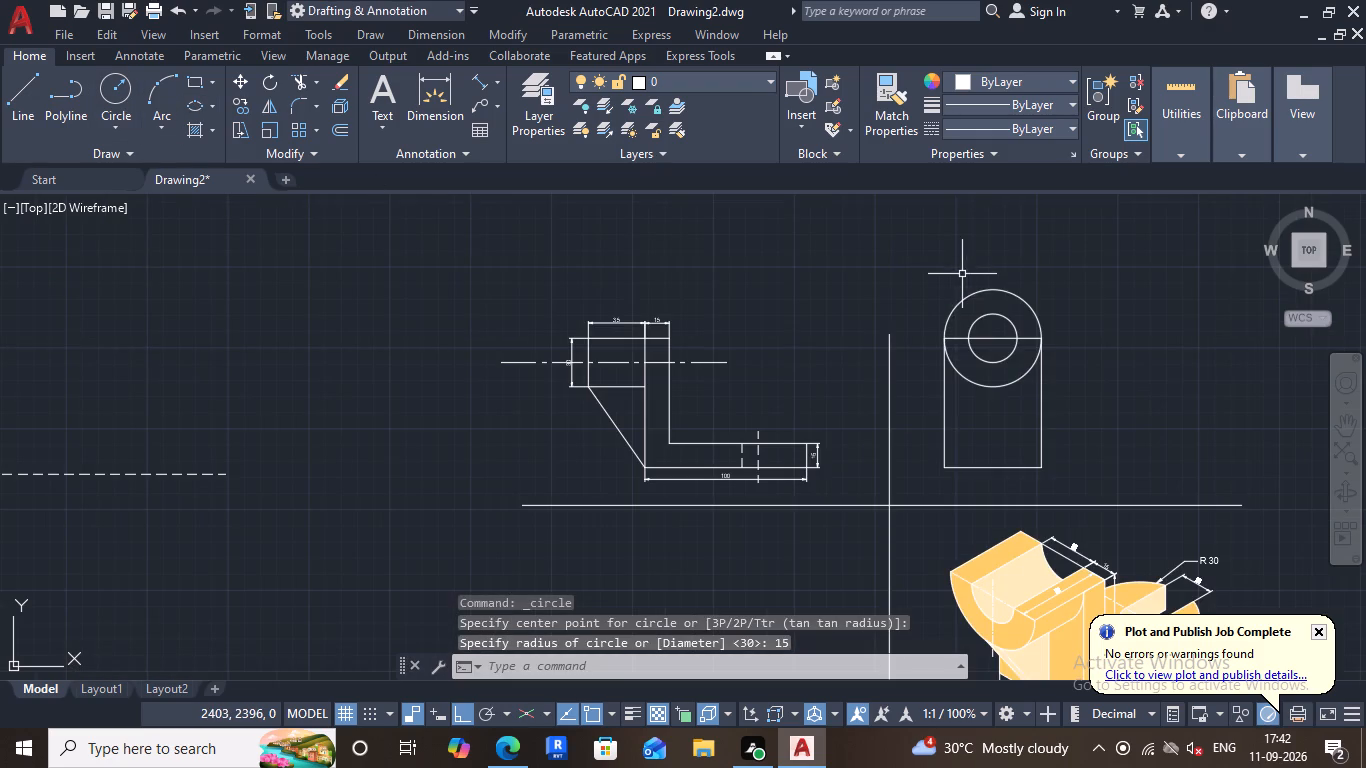
middle_click_drag(964, 275, 879, 315)
scroll(938, 378, "up", 2)
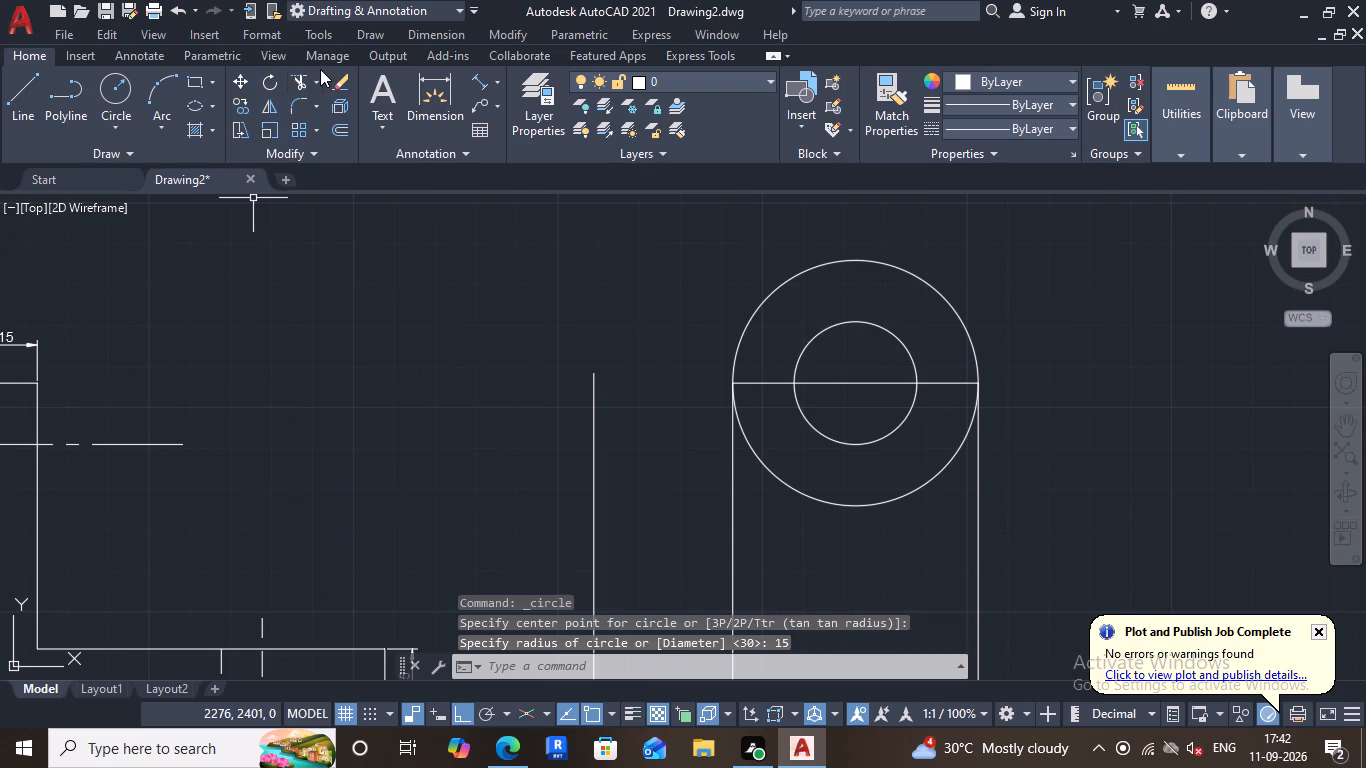
left_click(305, 78)
left_click(834, 328)
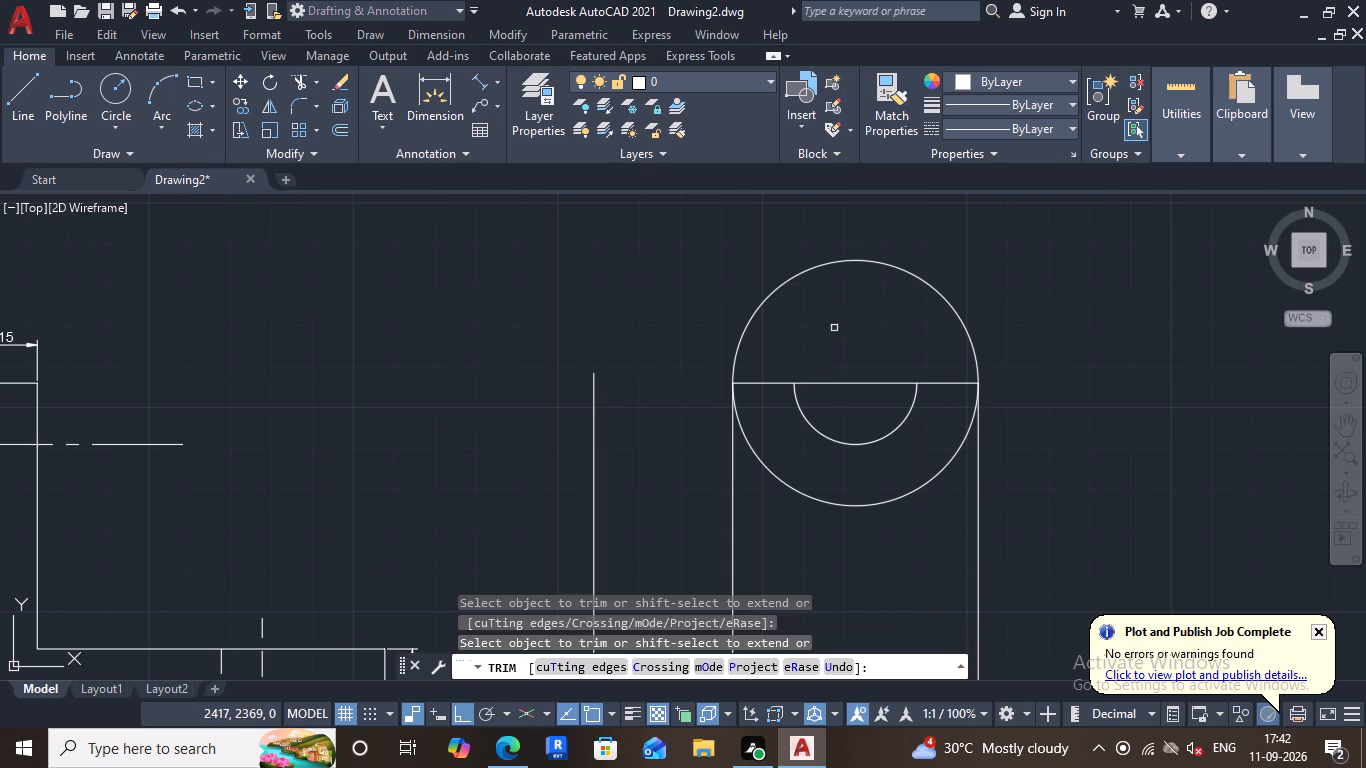
left_click(797, 279)
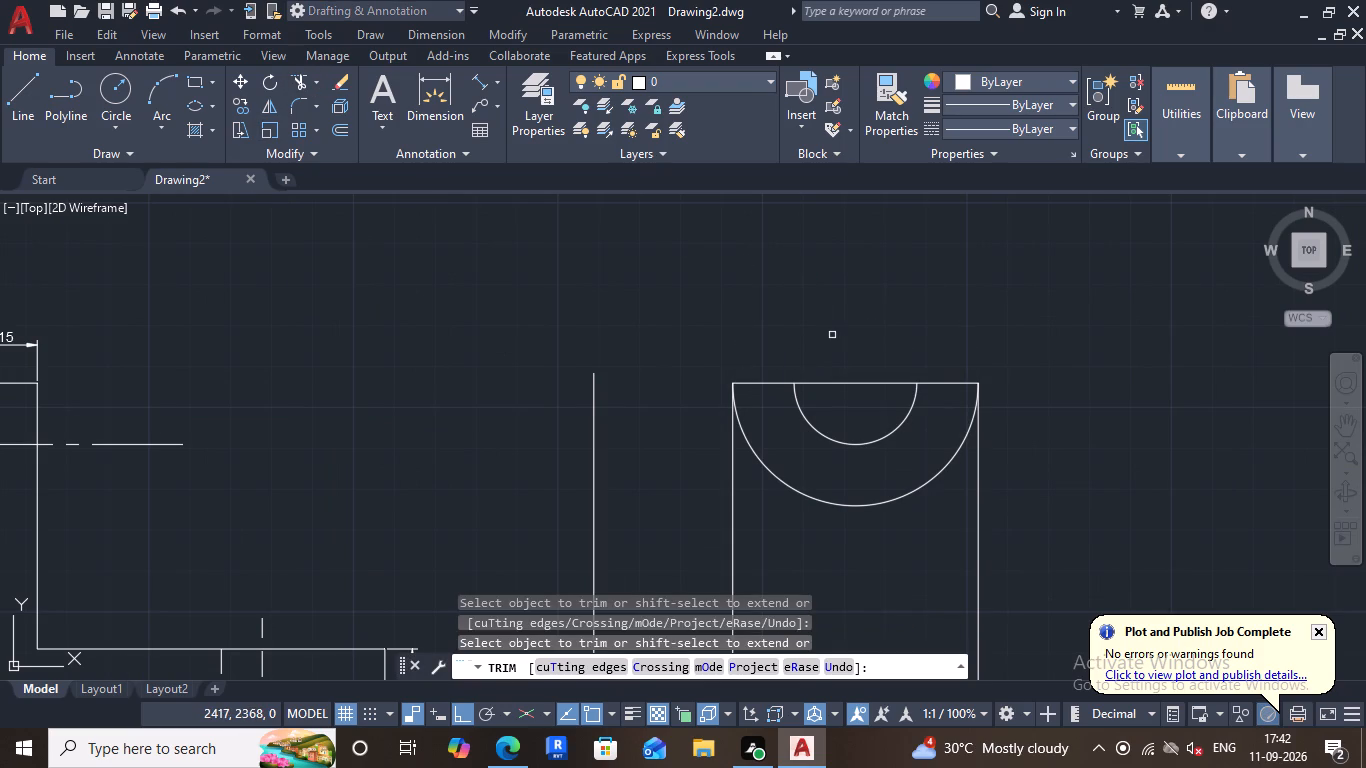
middle_click_drag(832, 336, 808, 302)
middle_click_drag(826, 326, 809, 272)
middle_click_drag(840, 316, 835, 275)
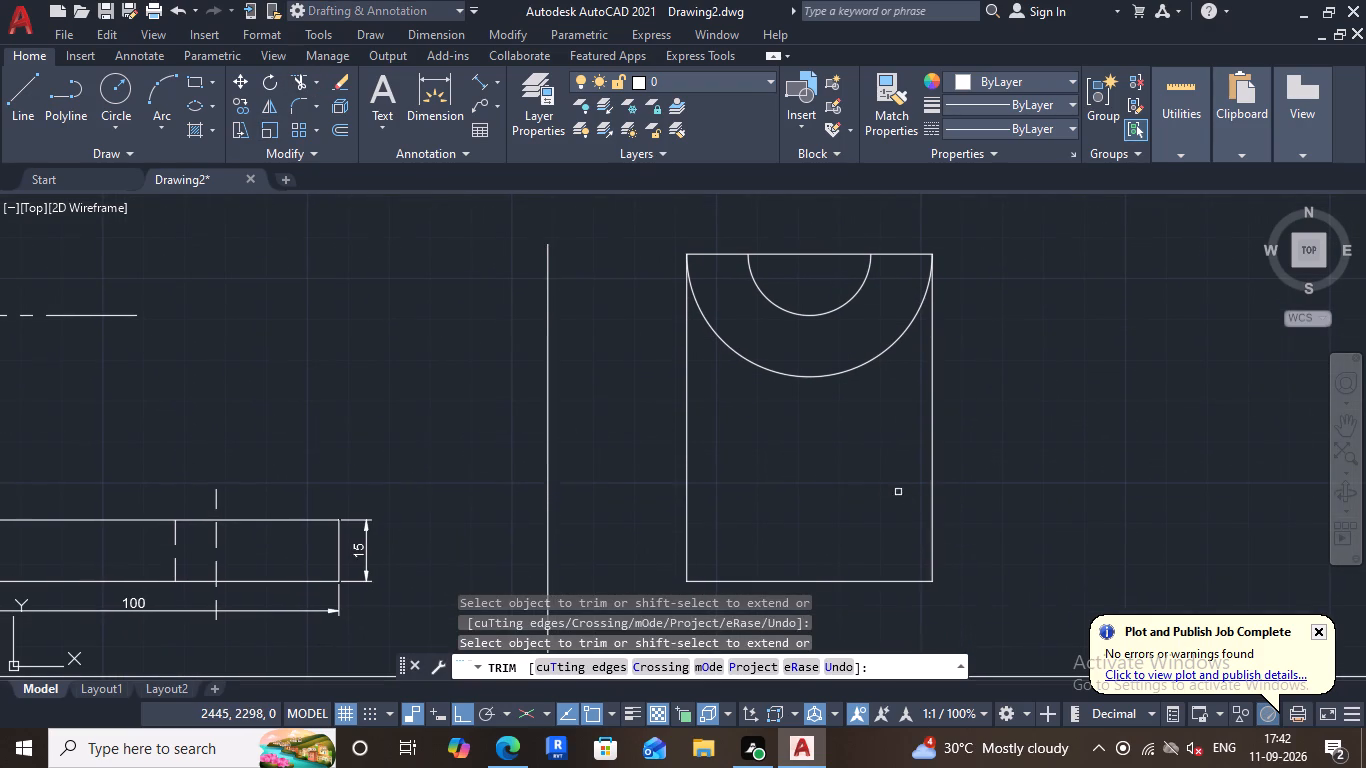
middle_click_drag(896, 487, 902, 462)
middle_click(906, 457)
key("Escape")
Project the base's upper edge from the L-shaped view as a horizontal line, trimmed to lie only inside the rectangle.
left_click(18, 102)
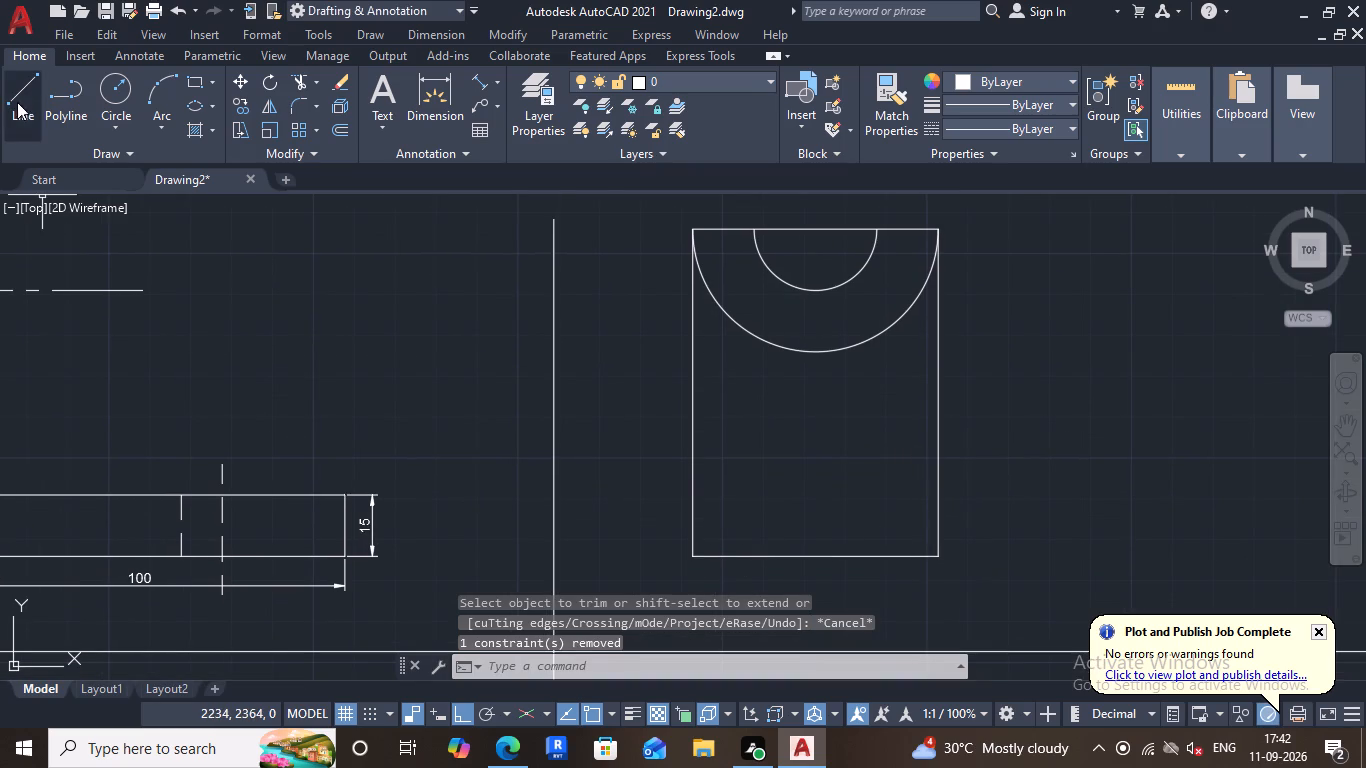
left_click(345, 496)
left_click(1052, 463)
key("Escape")
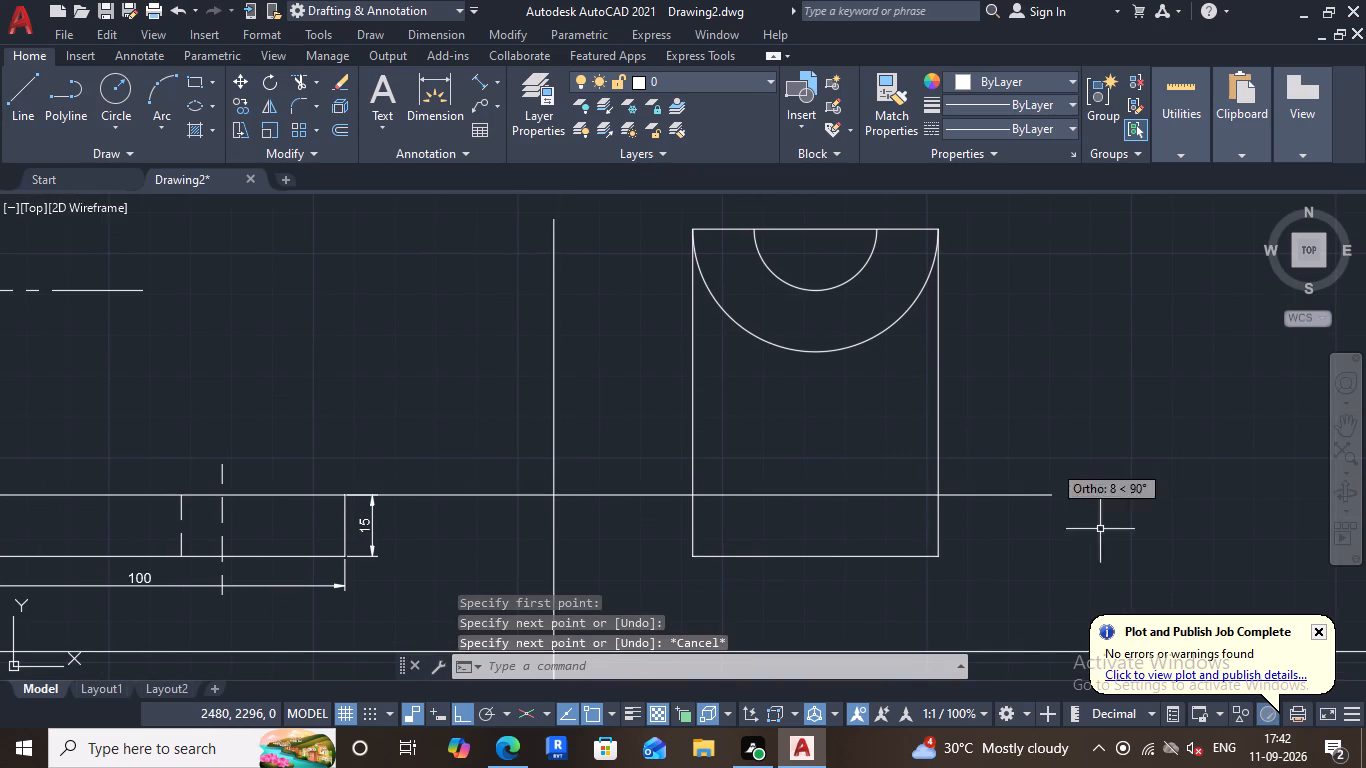
left_click(291, 72)
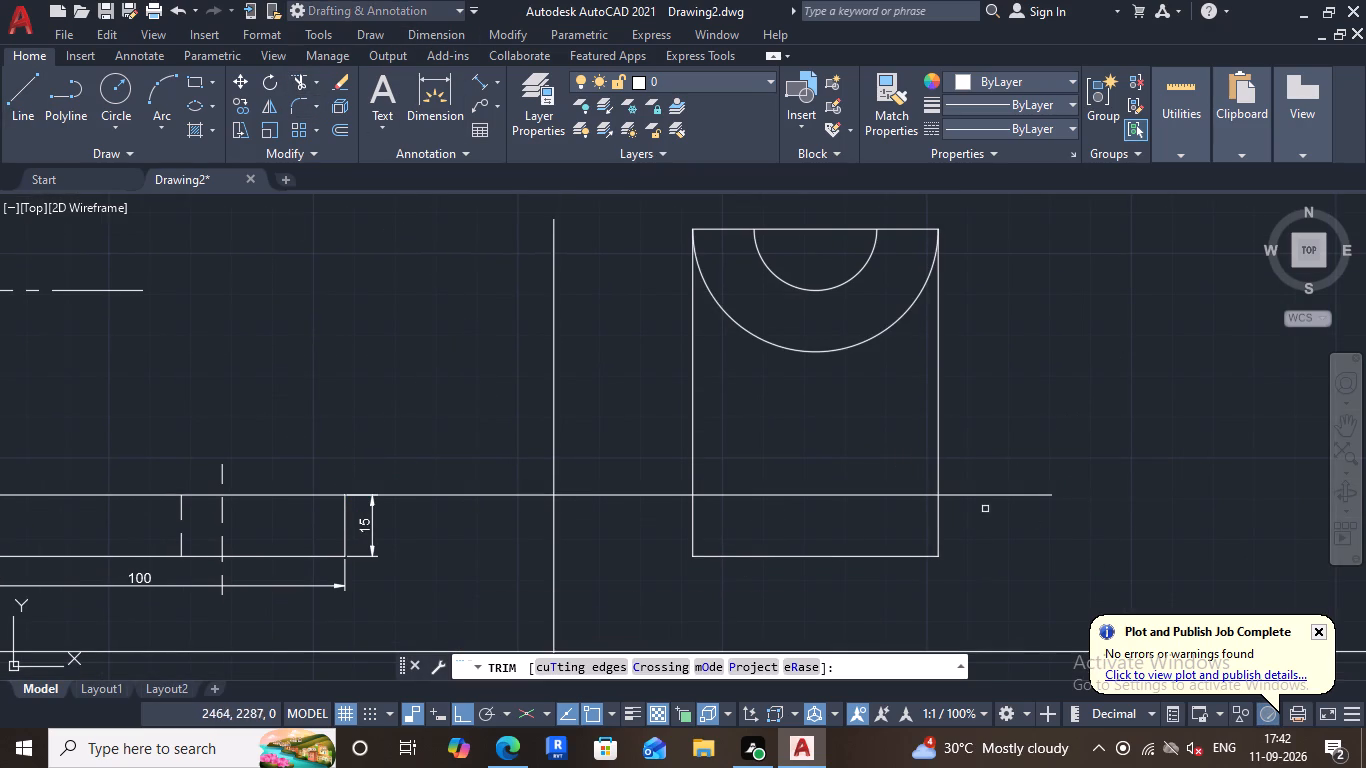
left_click(995, 495)
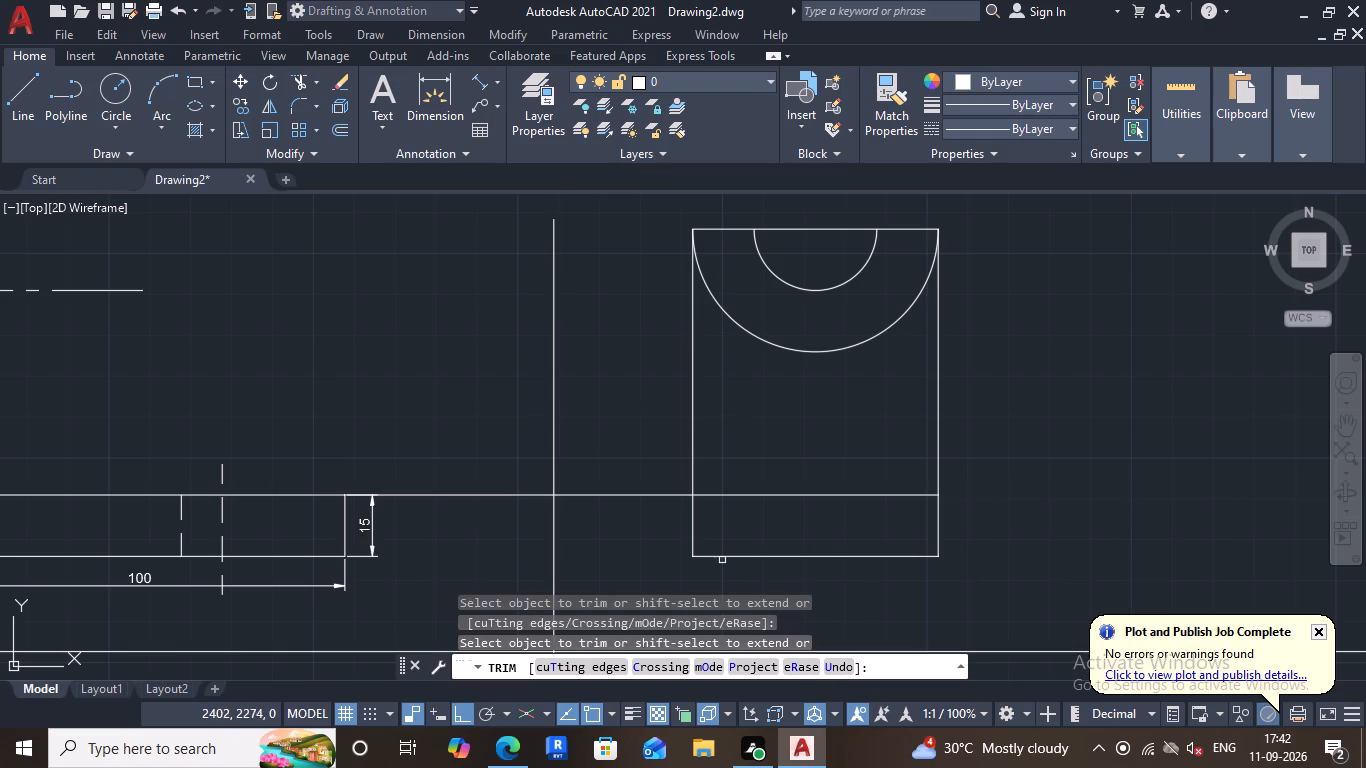
left_click(647, 497)
left_click(473, 493)
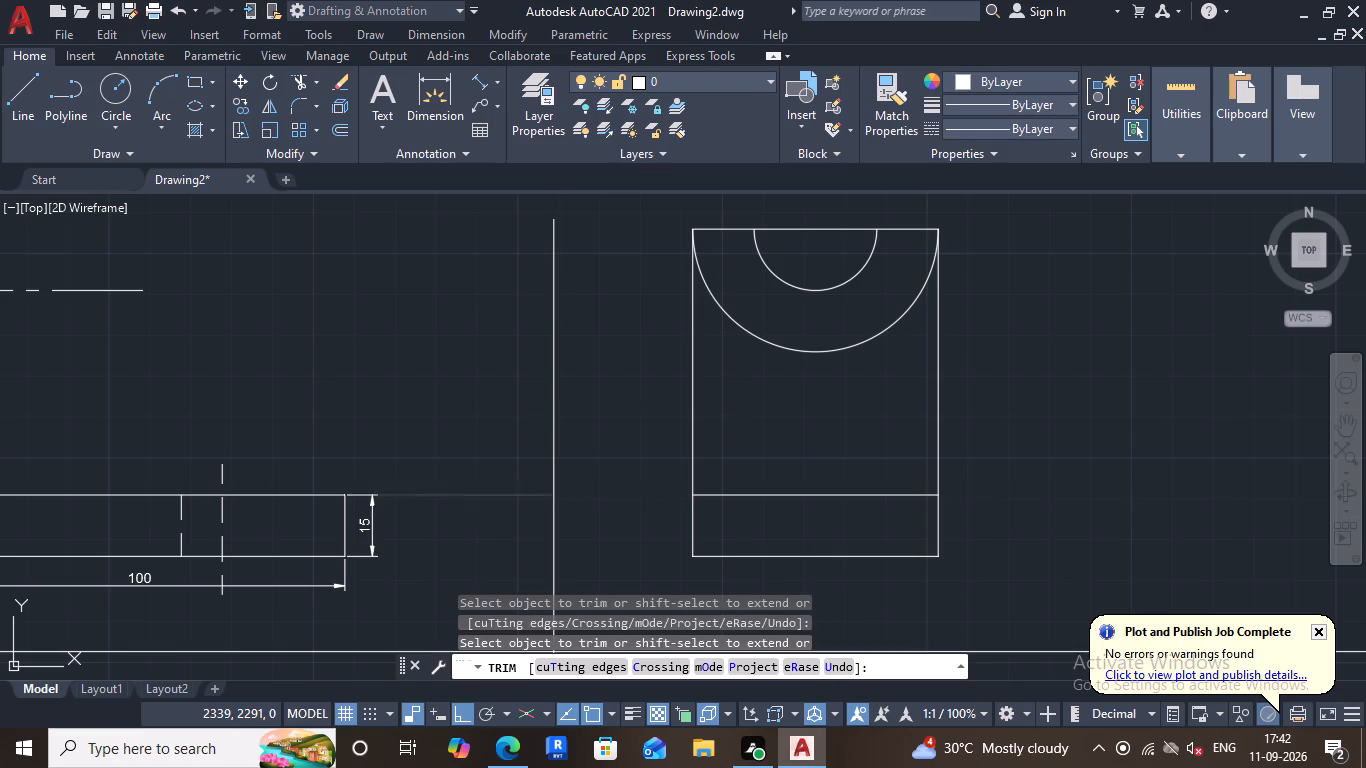
key("Escape")
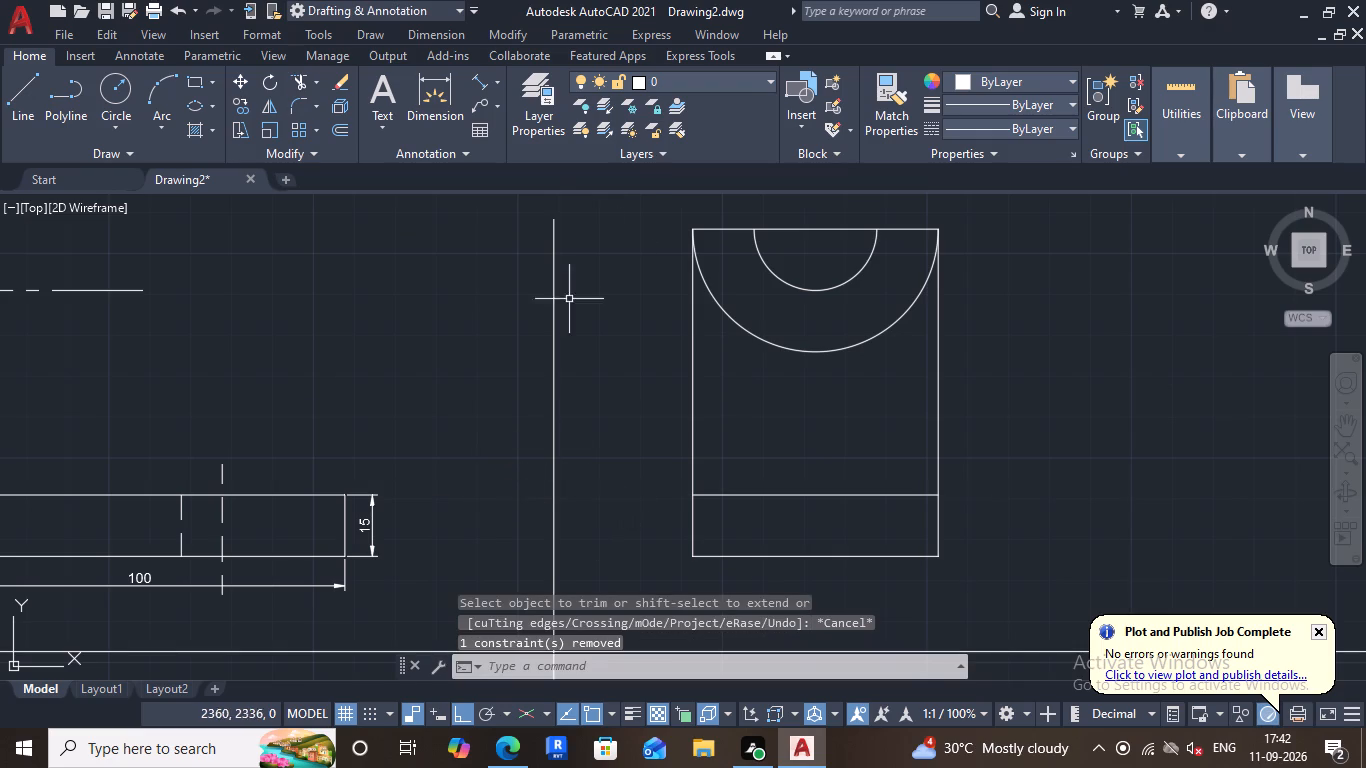
Match the rectangle's inner horizontal line to the properties of the dashed sample line.
left_click(893, 107)
scroll(891, 109, "down", 3)
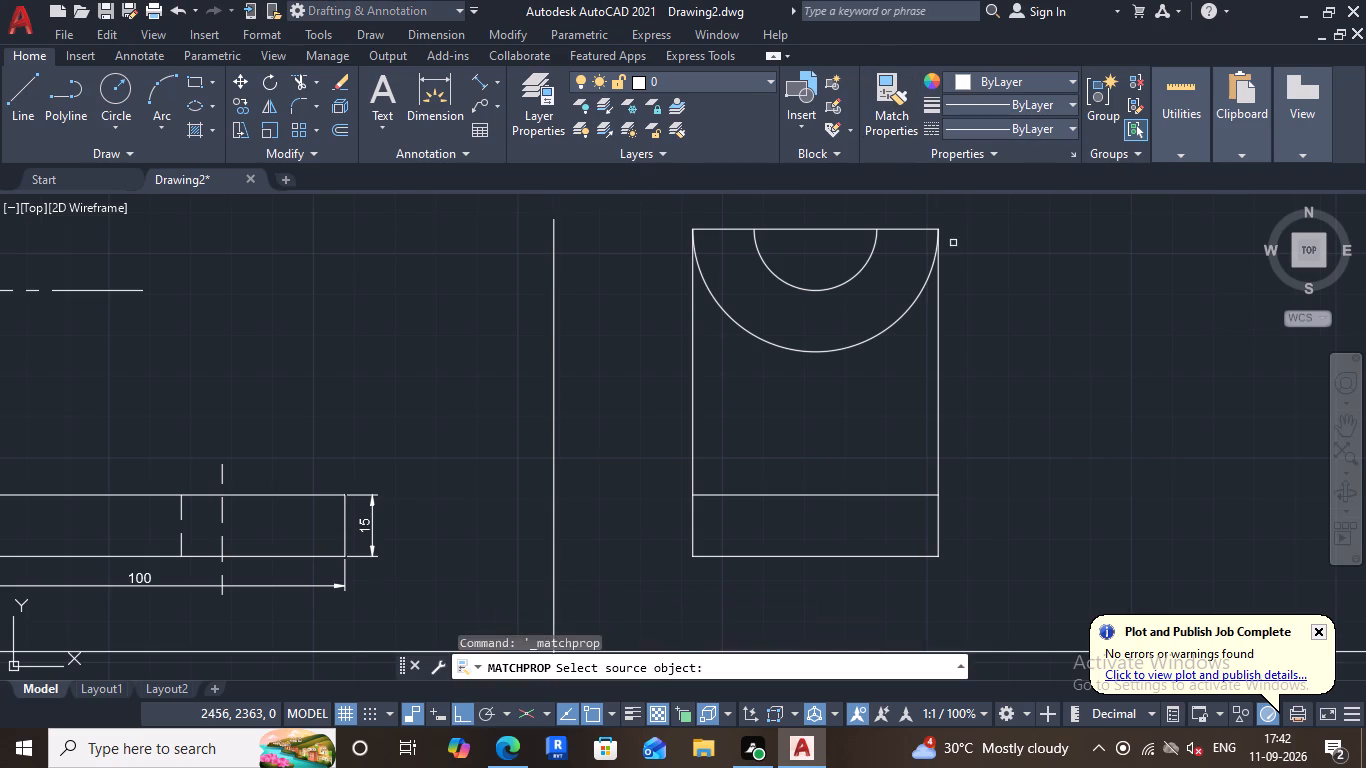
scroll(952, 250, "down", 2)
scroll(586, 361, "up", 3)
scroll(597, 360, "down", 3)
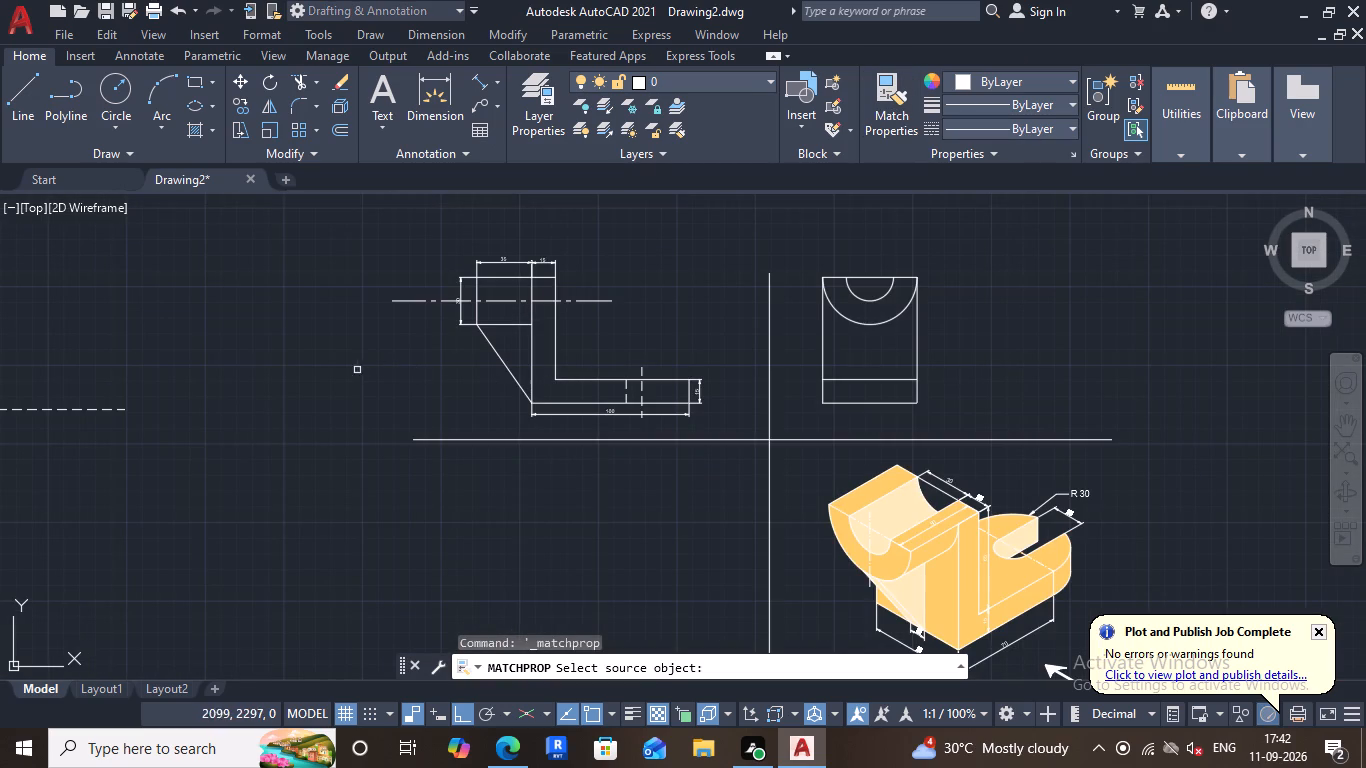
left_click(106, 410)
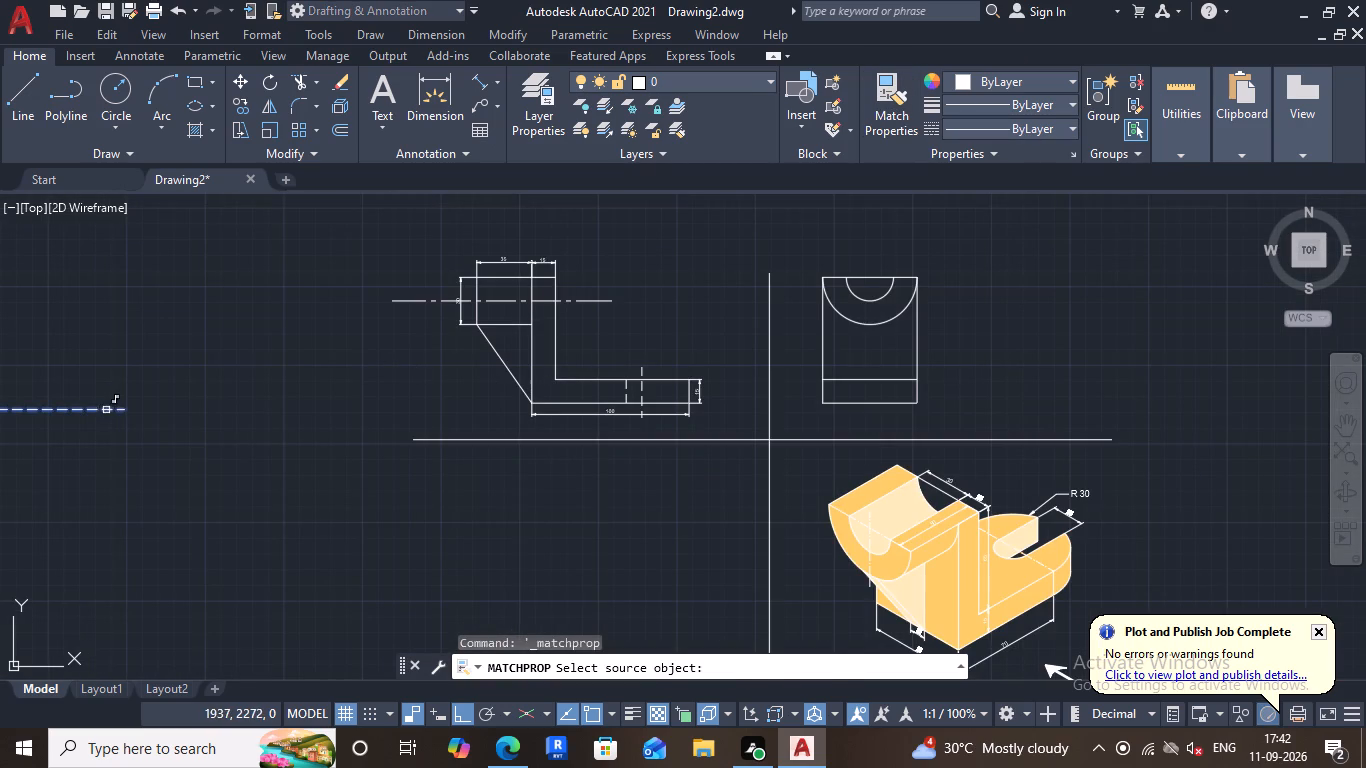
middle_click_drag(855, 309, 749, 356)
scroll(759, 411, "up", 2)
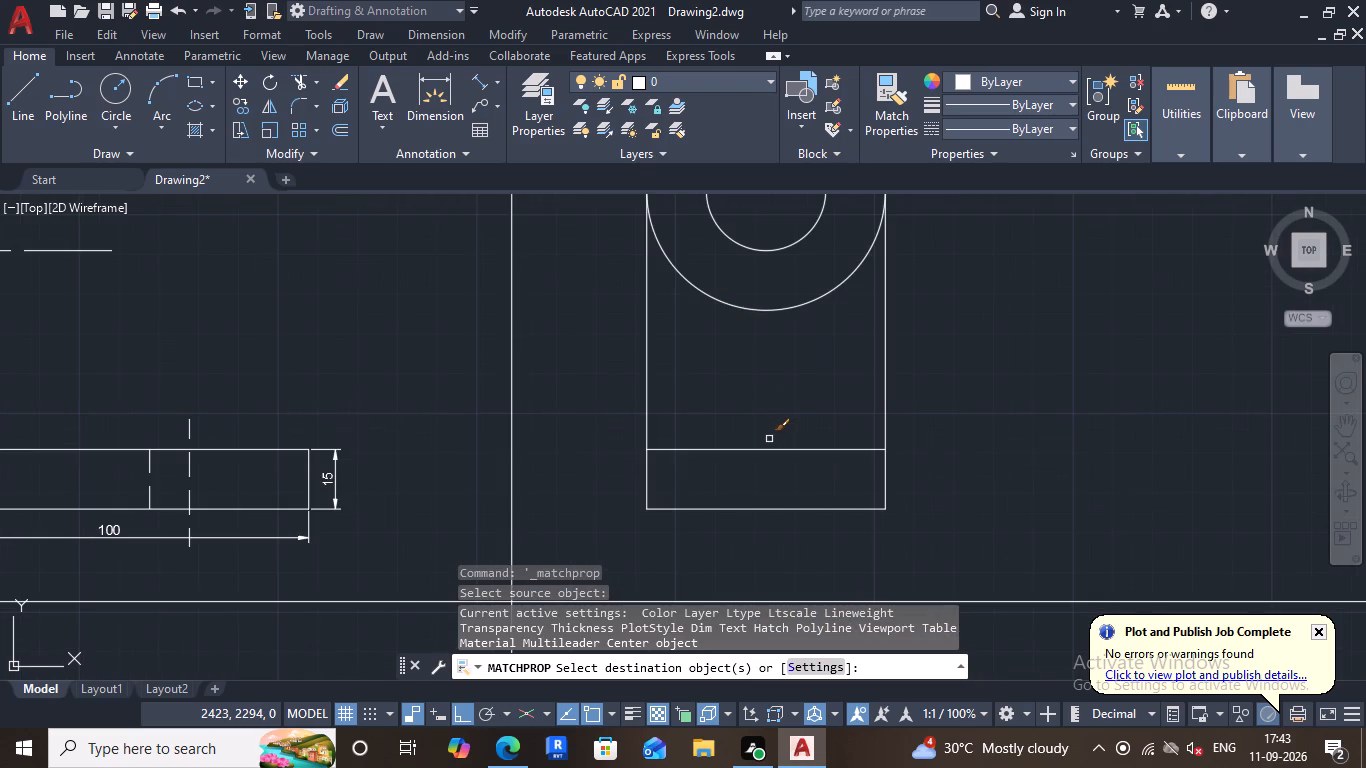
left_click(771, 449)
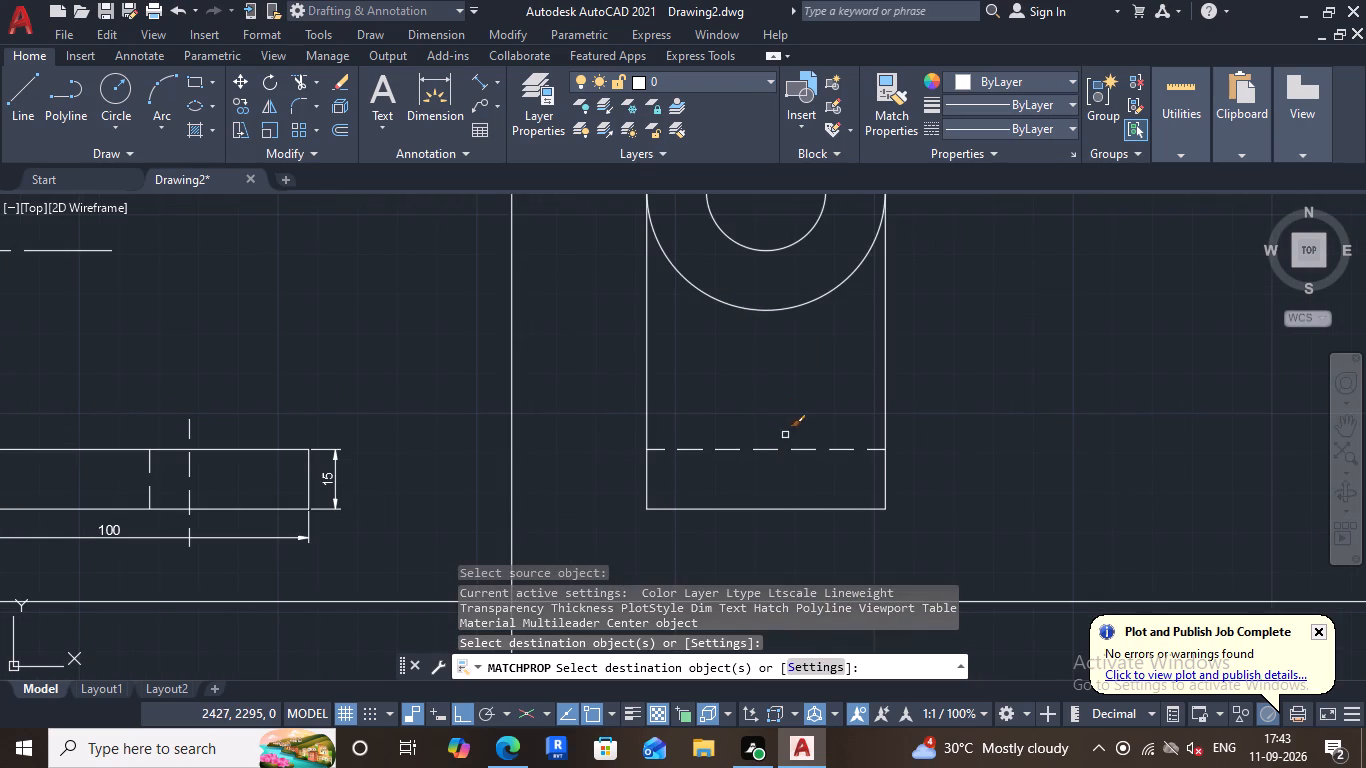
key("Escape")
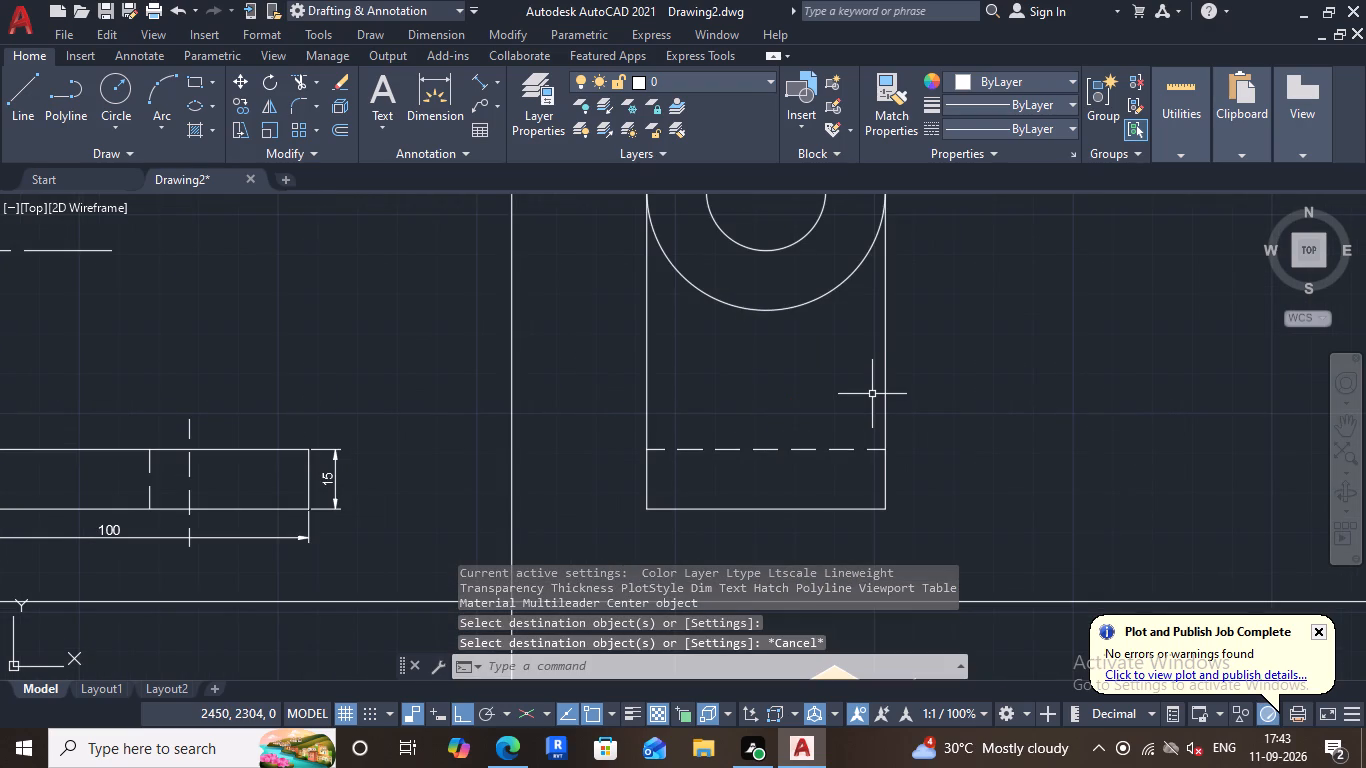
Draw a vertical line about 55 long from the midpoint of the rectangle's bottom edge, ending between the two arcs.
left_click(29, 100)
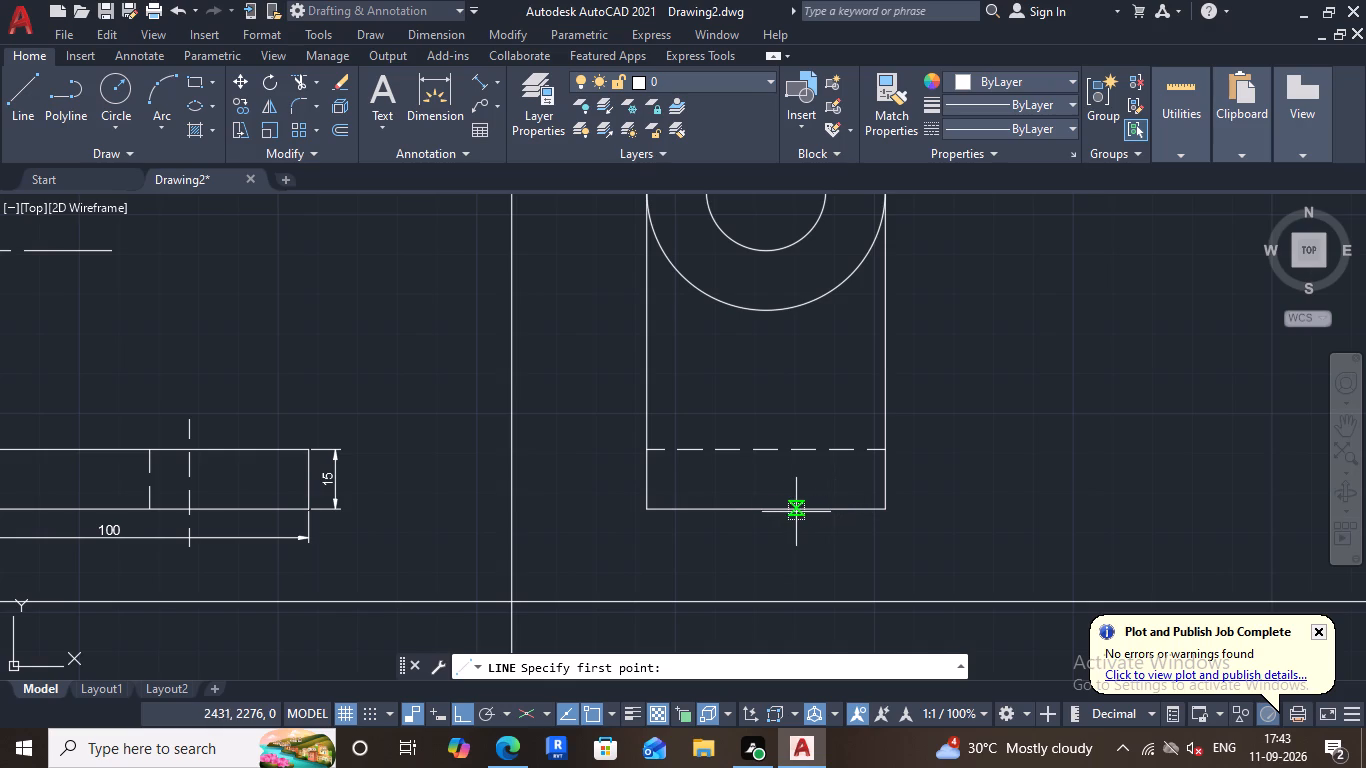
left_click(765, 510)
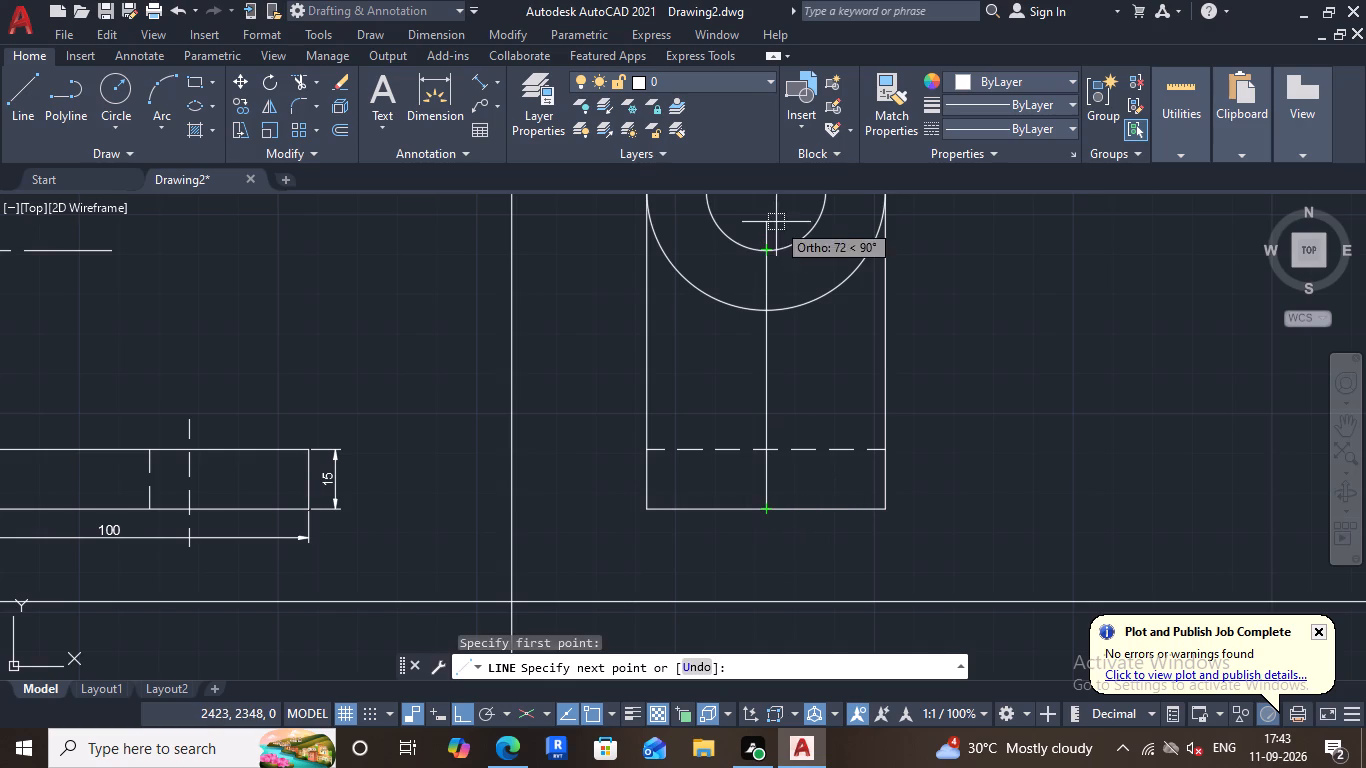
scroll(765, 288, "up", 1)
left_click(765, 288)
key("Escape")
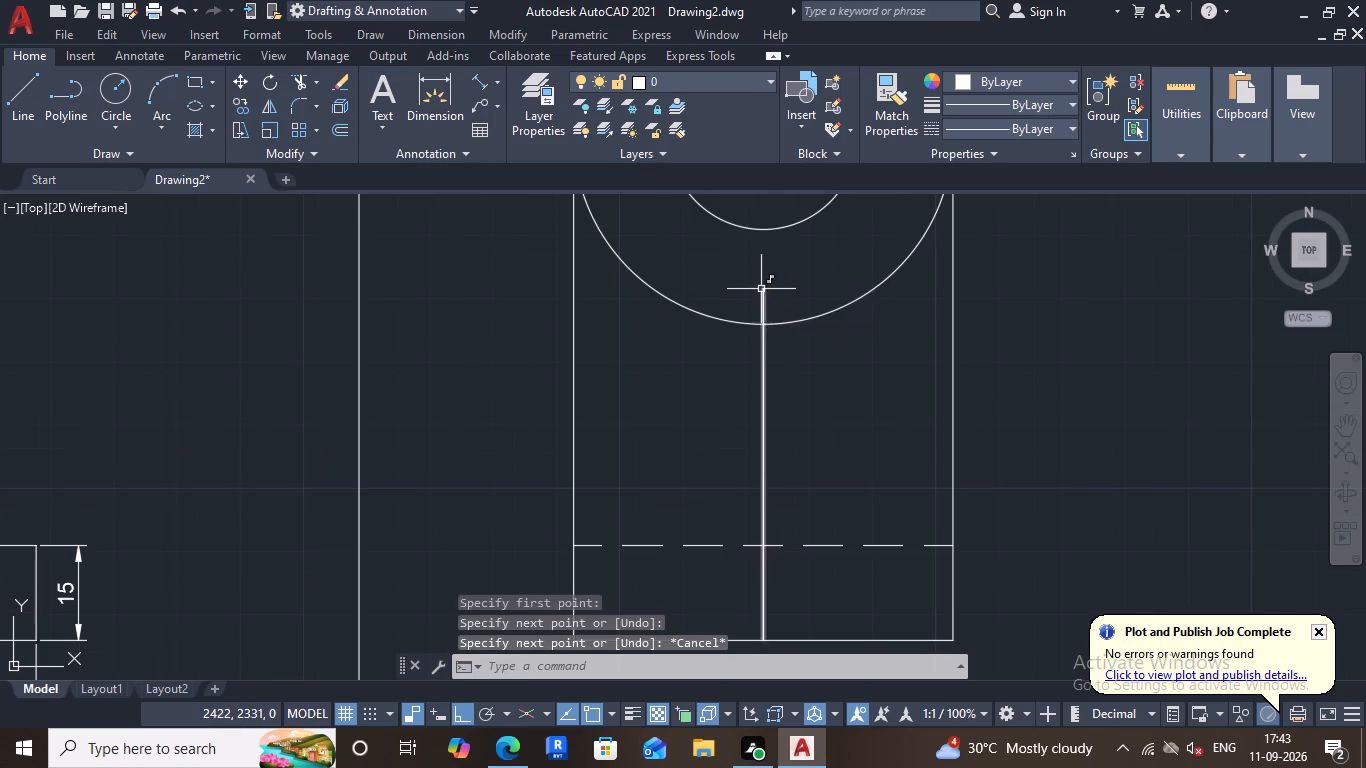
Copy the vertical line at the rectangle's middle 5 to each side, using its bottom endpoint as the base point.
left_click(786, 293)
left_click(728, 275)
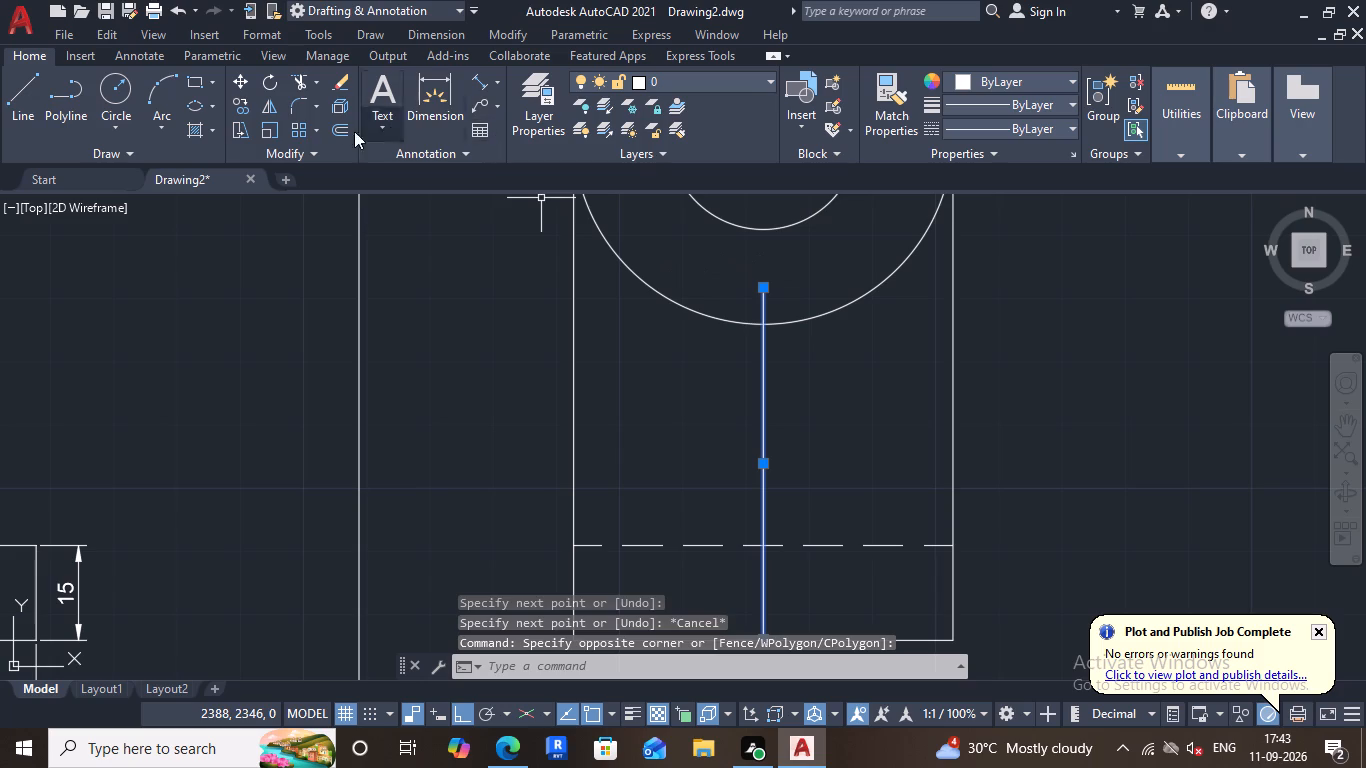
left_click(248, 103)
scroll(580, 228, "down", 3)
scroll(649, 331, "up", 2)
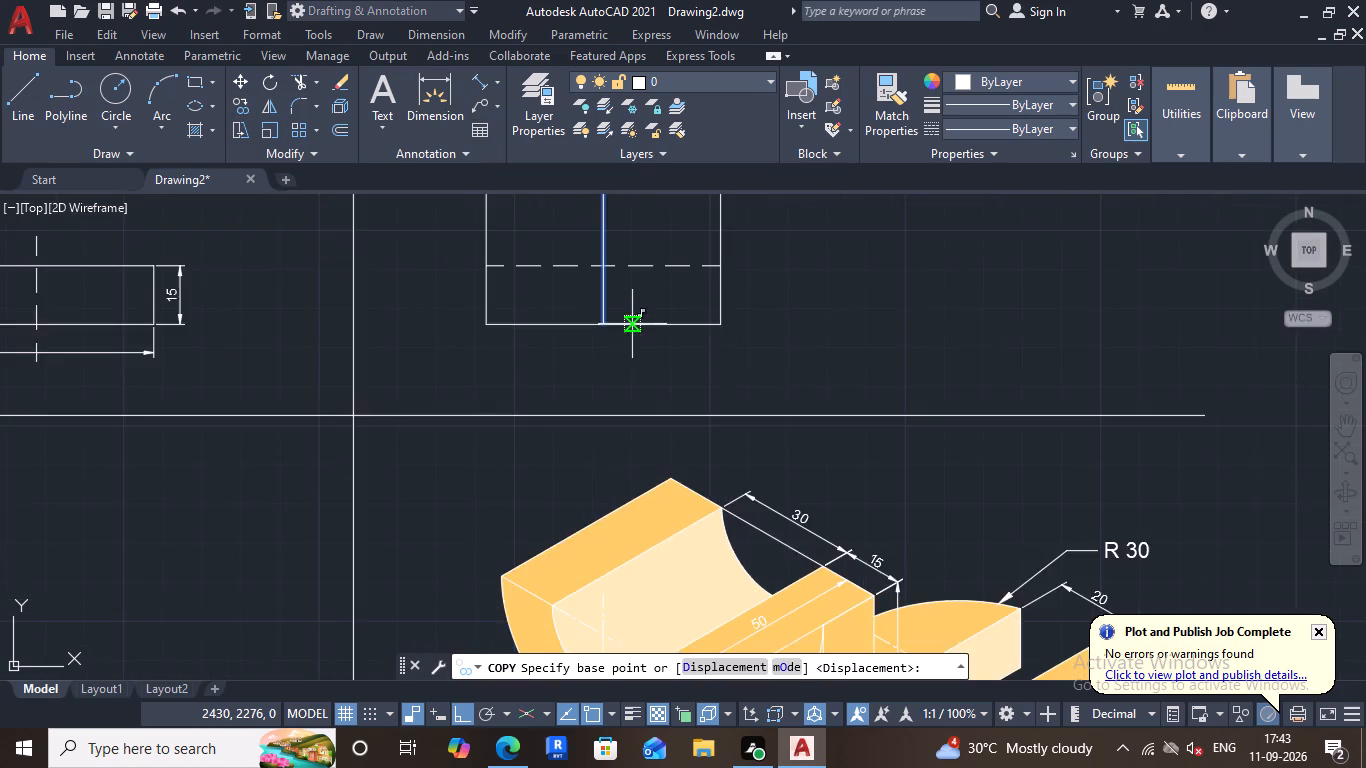
middle_click_drag(632, 323, 822, 358)
scroll(797, 358, "up", 2)
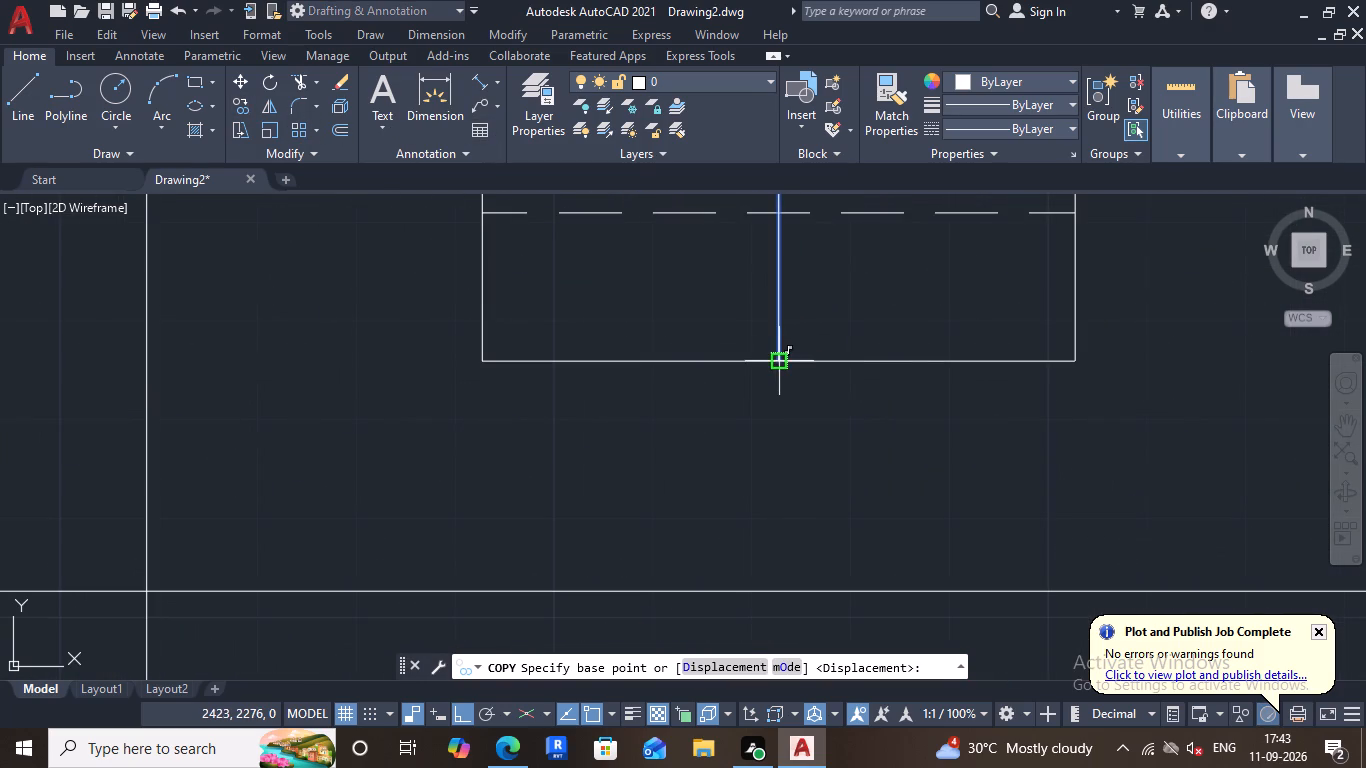
left_click(774, 357)
scroll(878, 356, "down", 1)
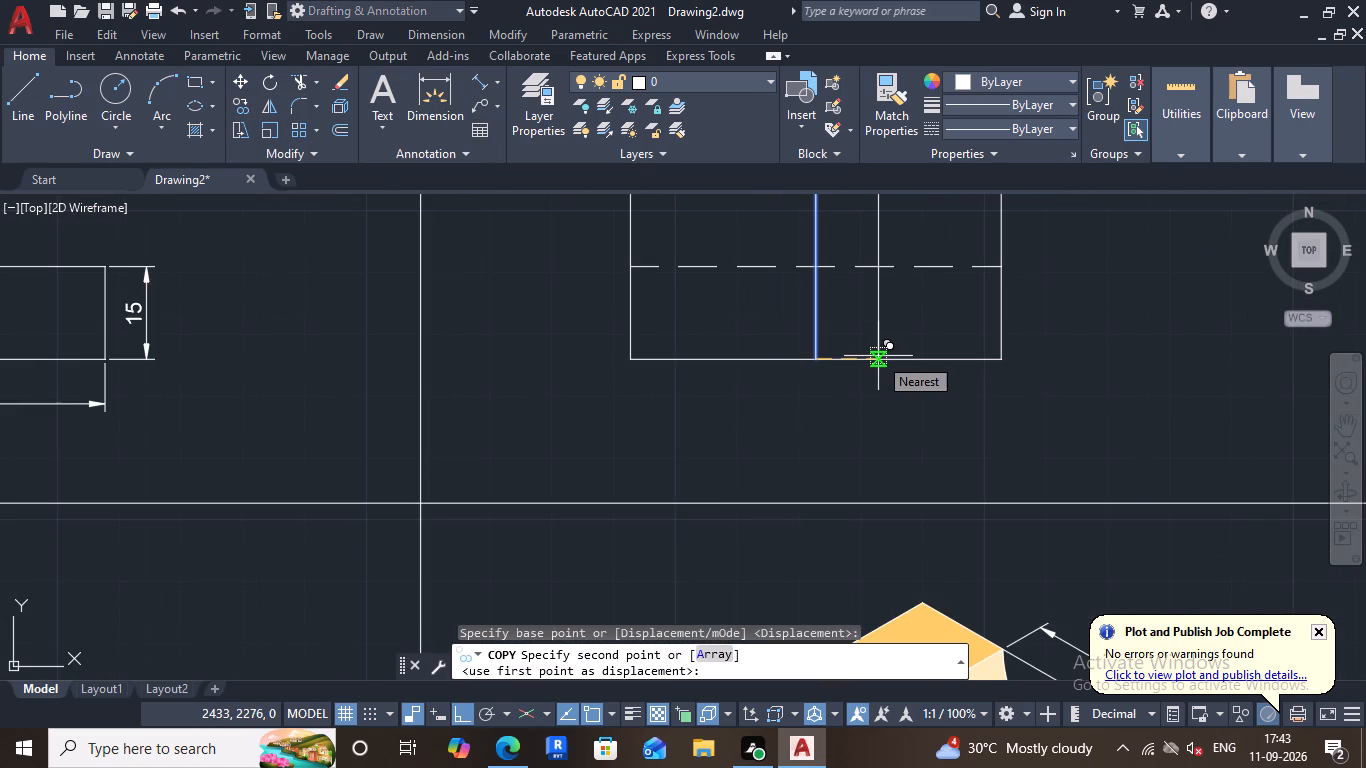
key("5")
key("Return")
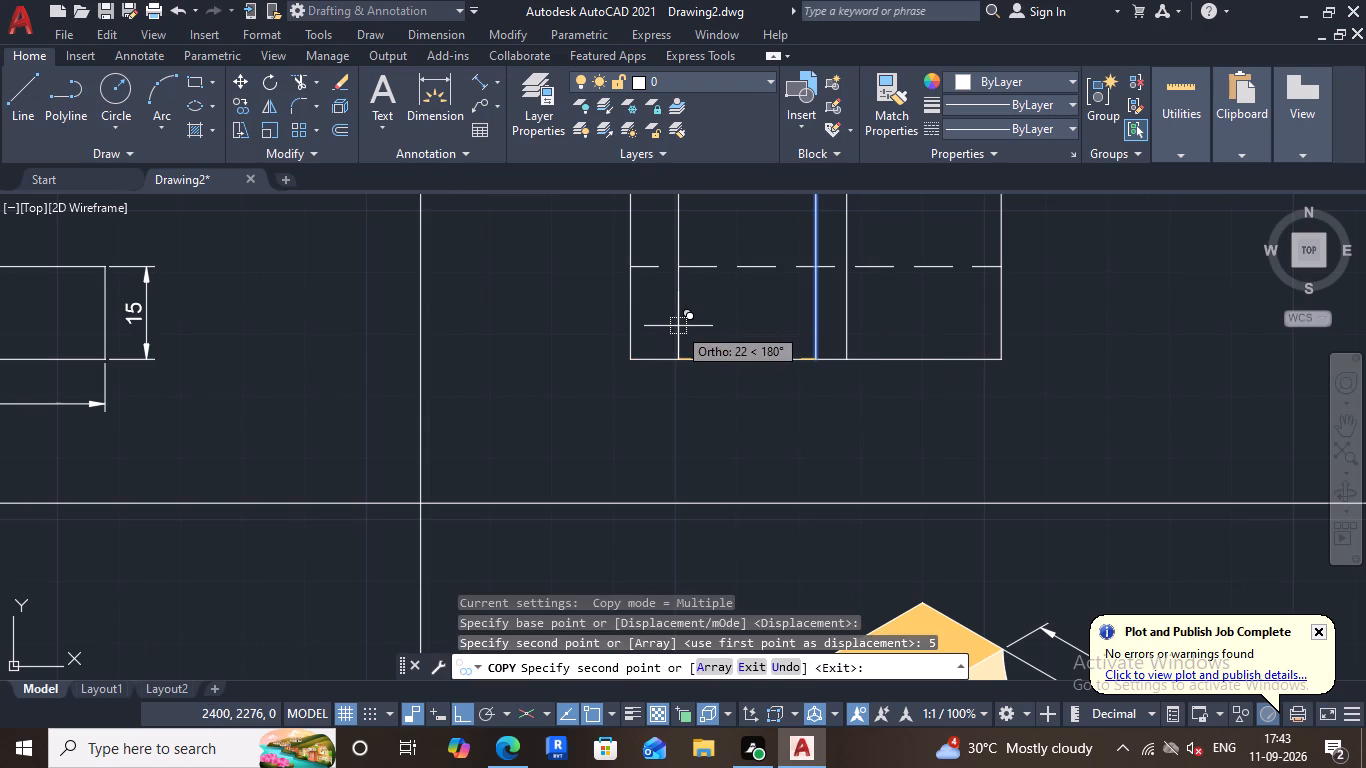
key("5")
key("Return")
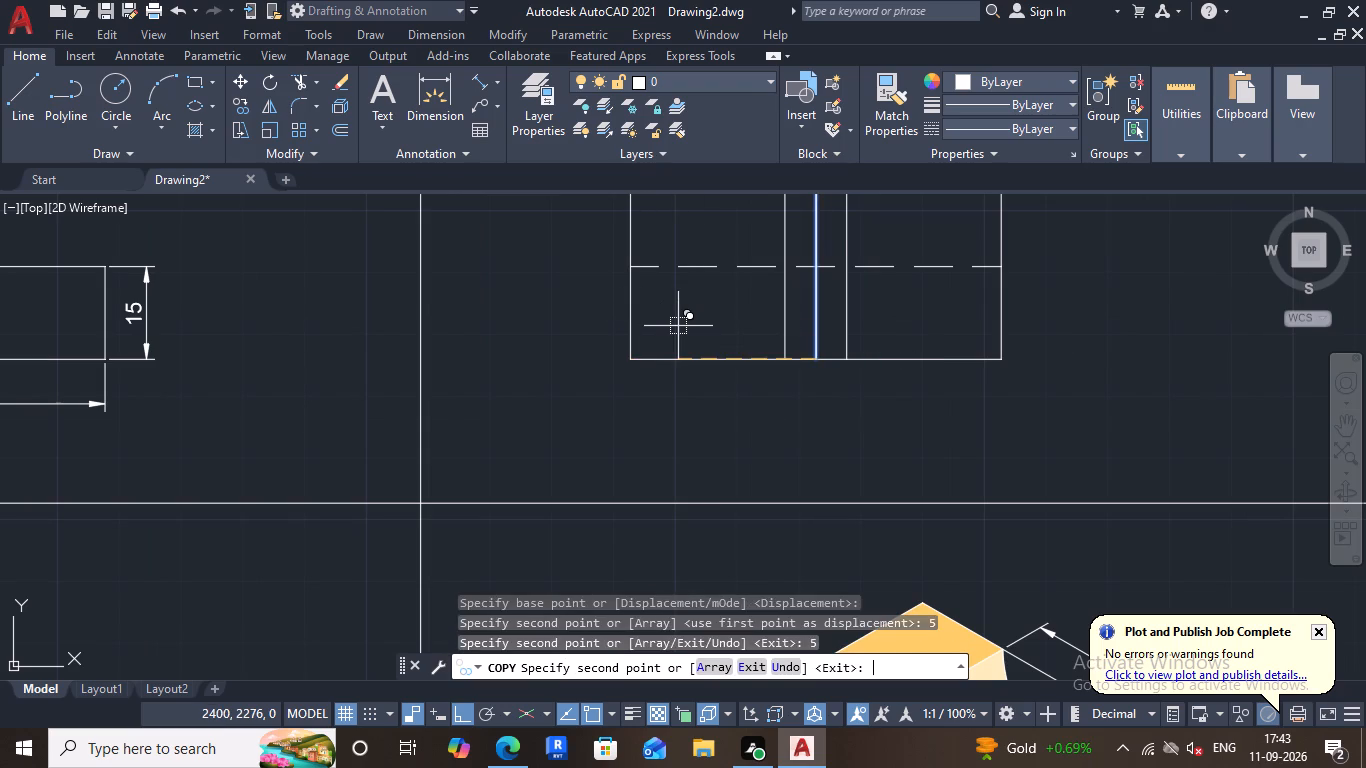
scroll(679, 328, "down", 1)
middle_click_drag(725, 381, 740, 472)
key("Escape")
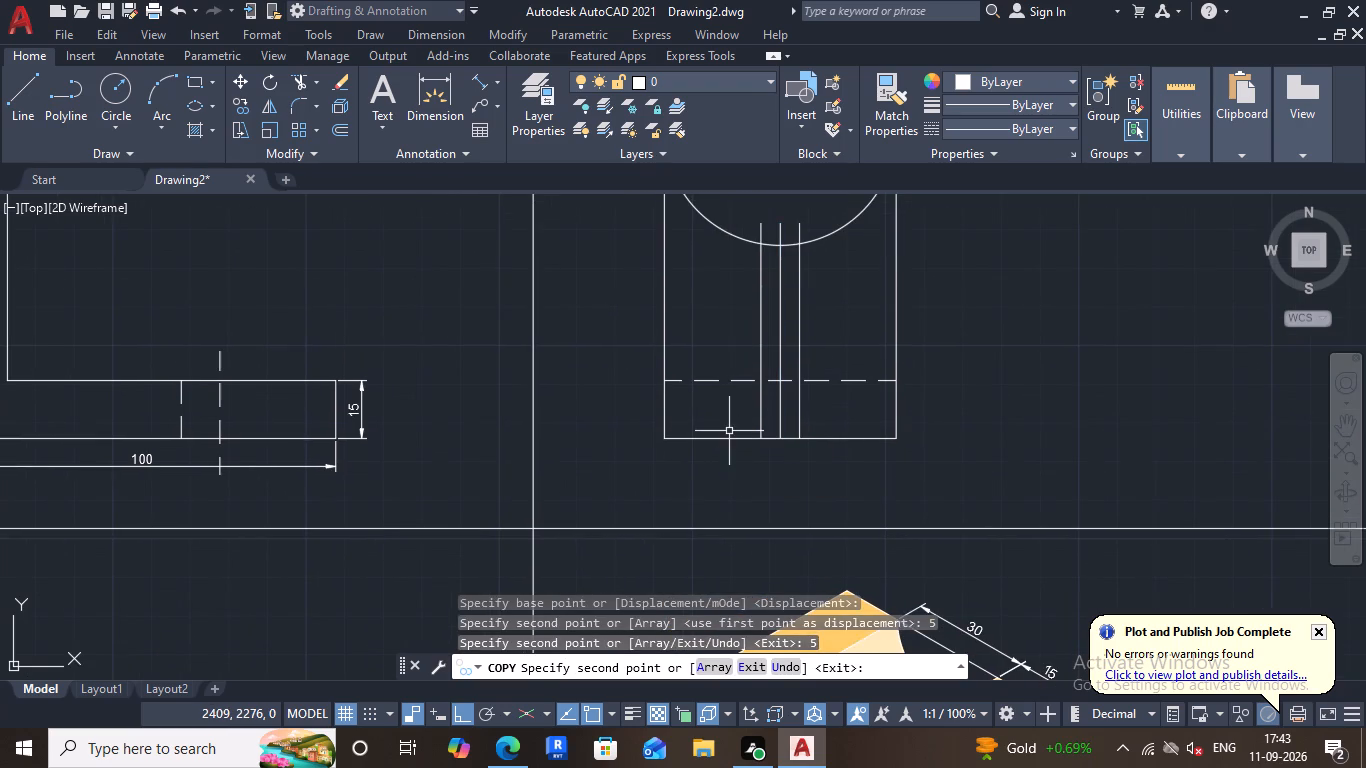
Trim the upper ends of the three vertical lines that extend above the larger arc.
middle_click_drag(799, 262, 808, 353)
scroll(800, 341, "up", 1)
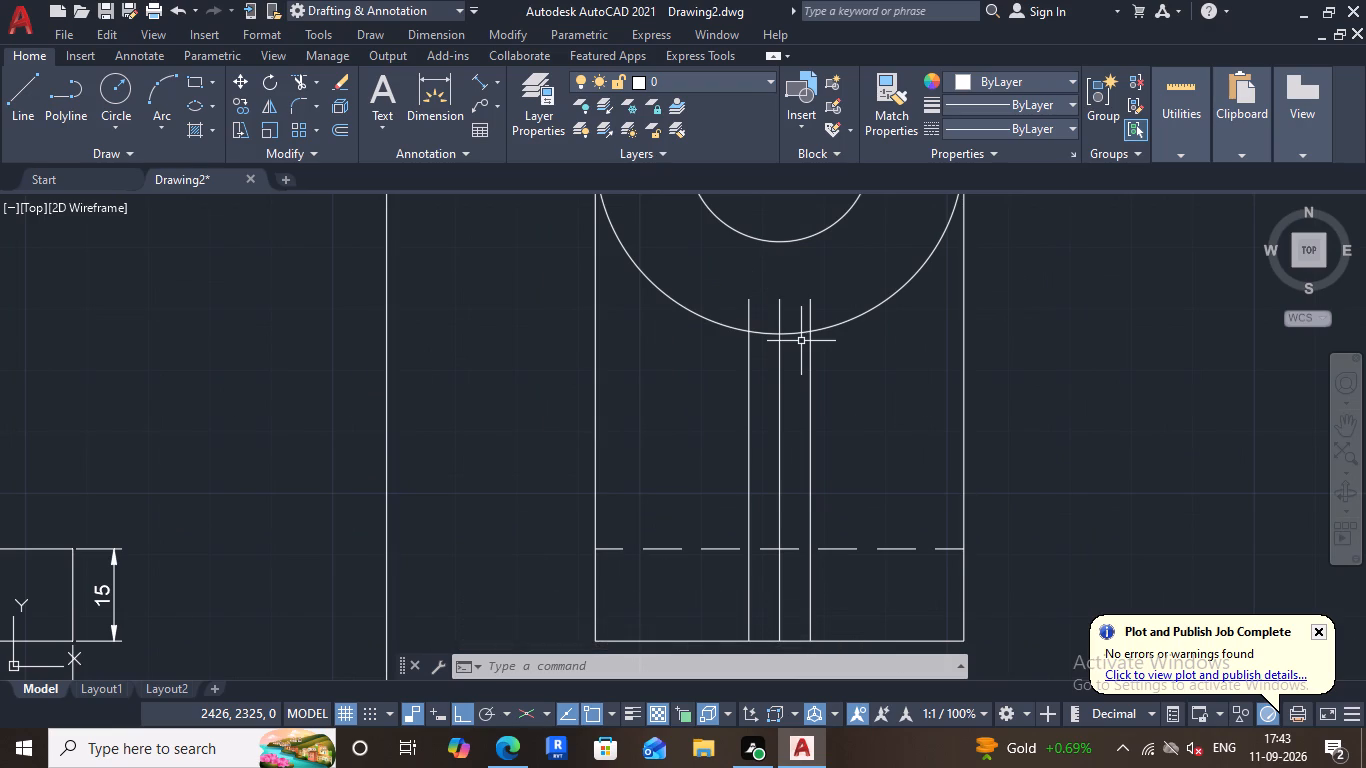
scroll(806, 339, "down", 2)
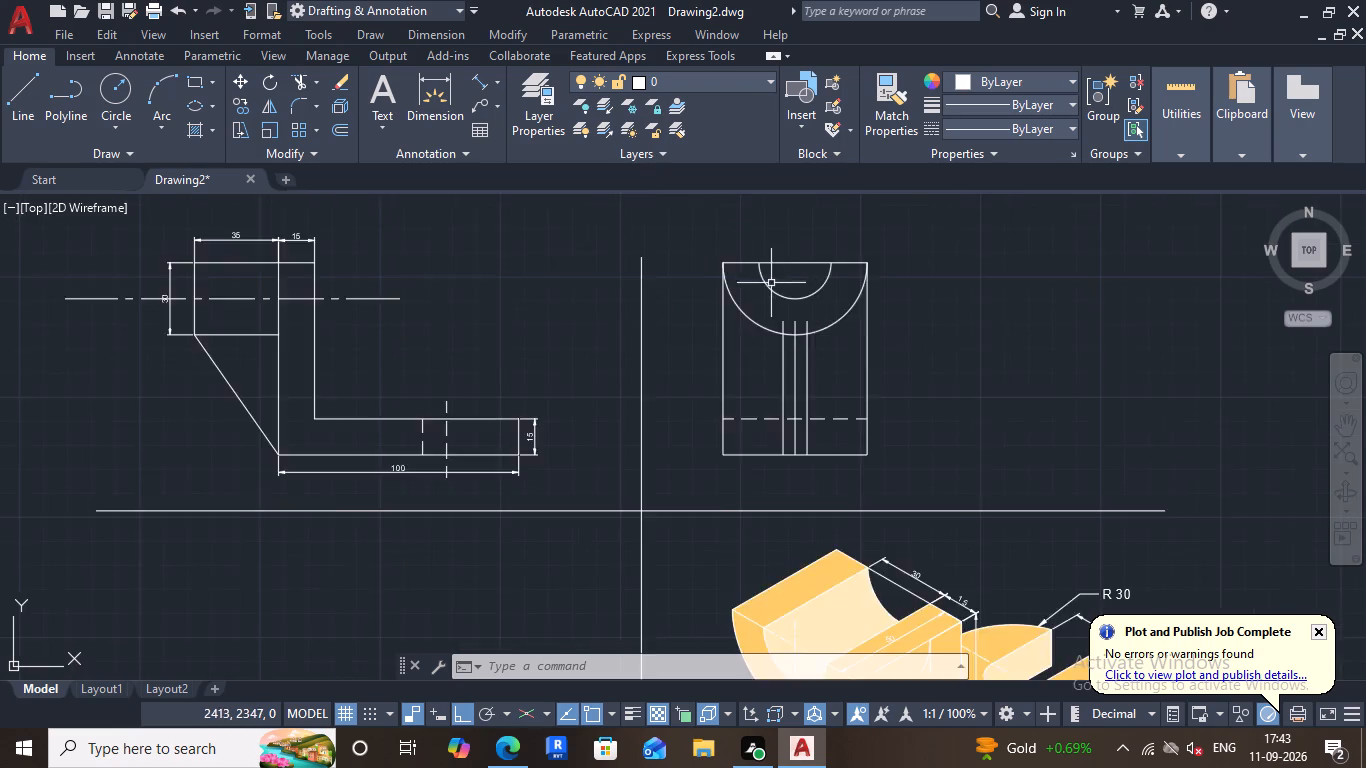
scroll(772, 291, "up", 2)
left_click(294, 83)
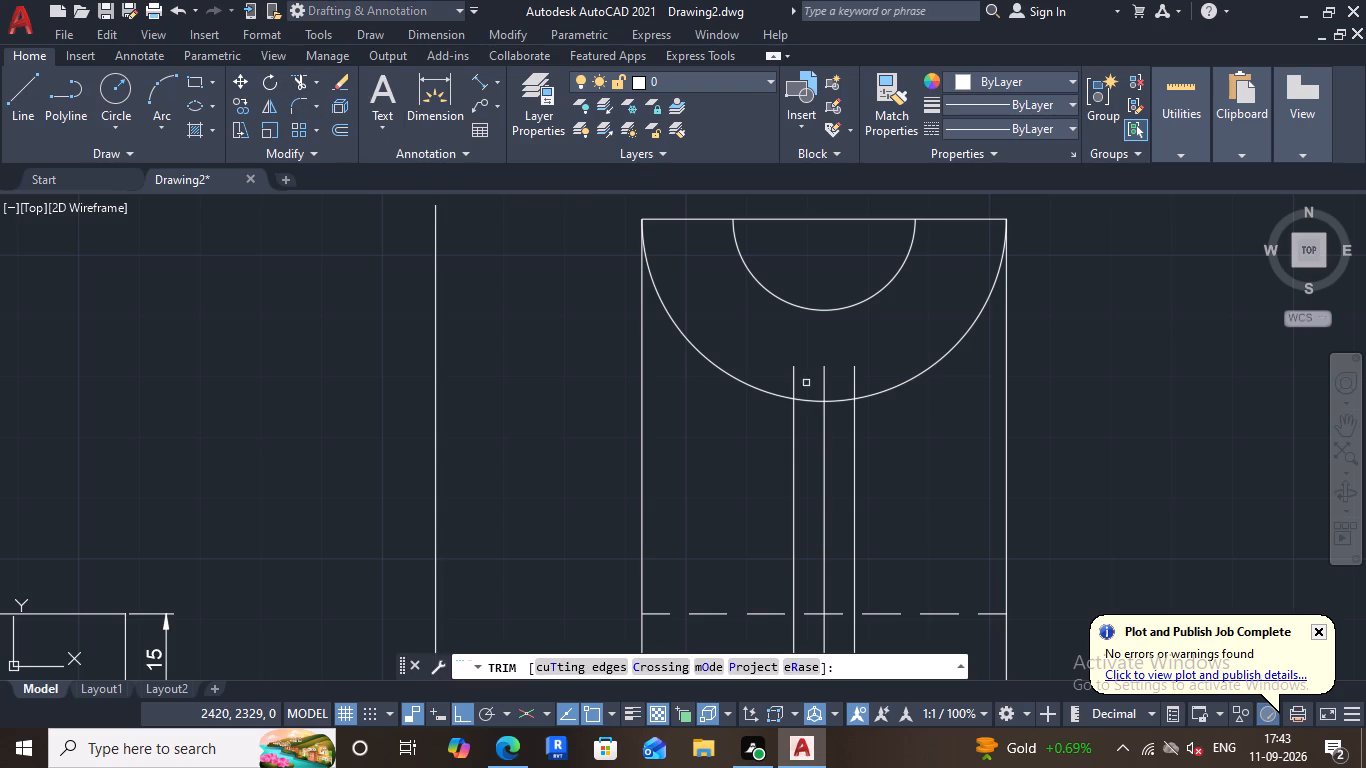
left_click(787, 378)
left_click(796, 384)
left_click(854, 386)
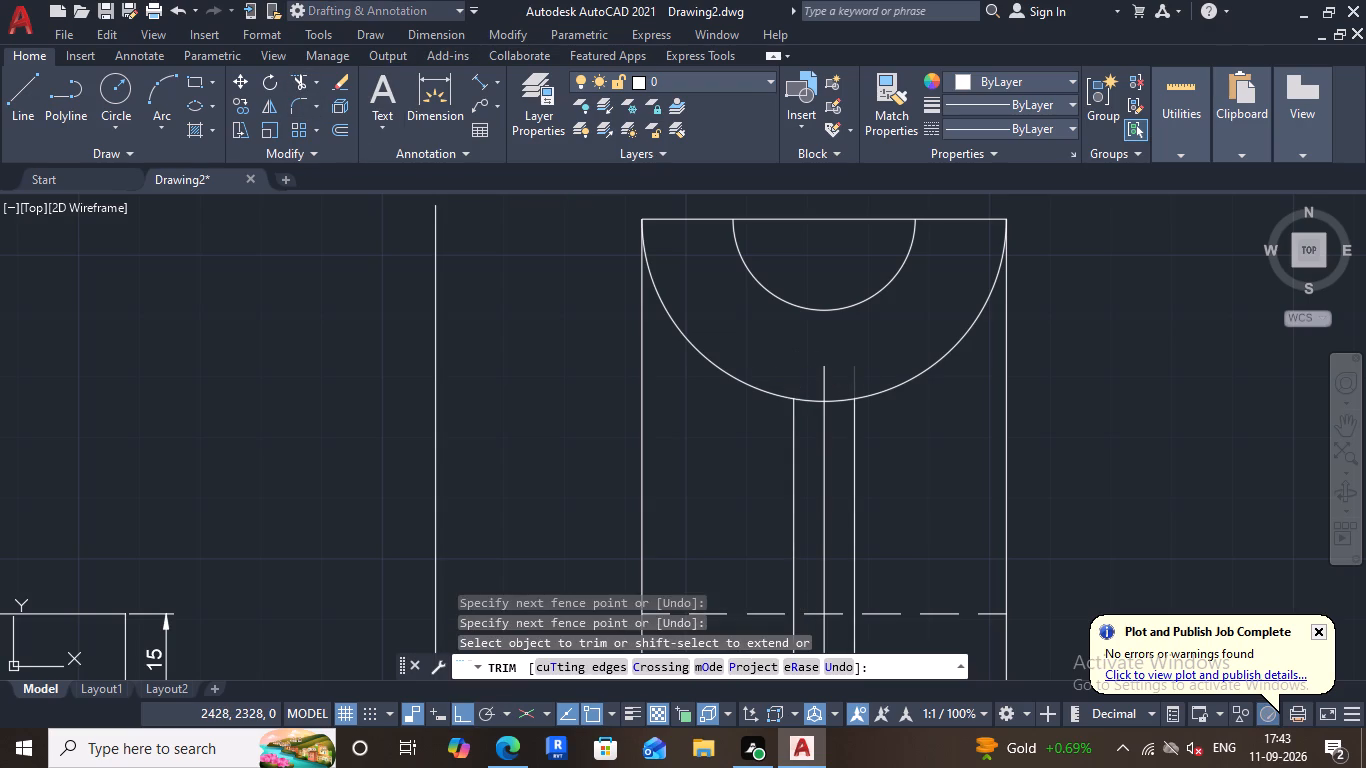
left_click(823, 379)
Trim away the whole middle vertical line, leaving only the two rib lines on either side.
scroll(832, 341, "down", 3)
scroll(830, 363, "up", 2)
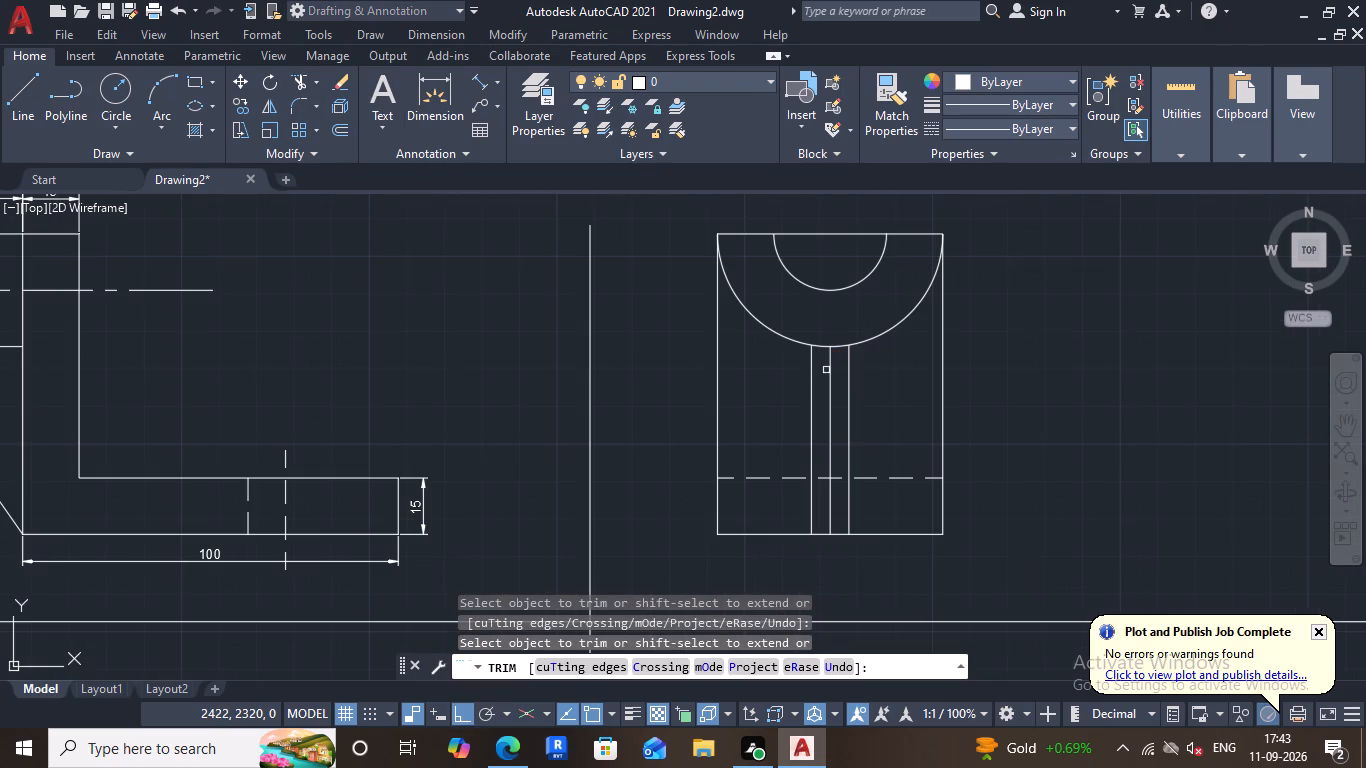
left_click(830, 374)
left_click(830, 516)
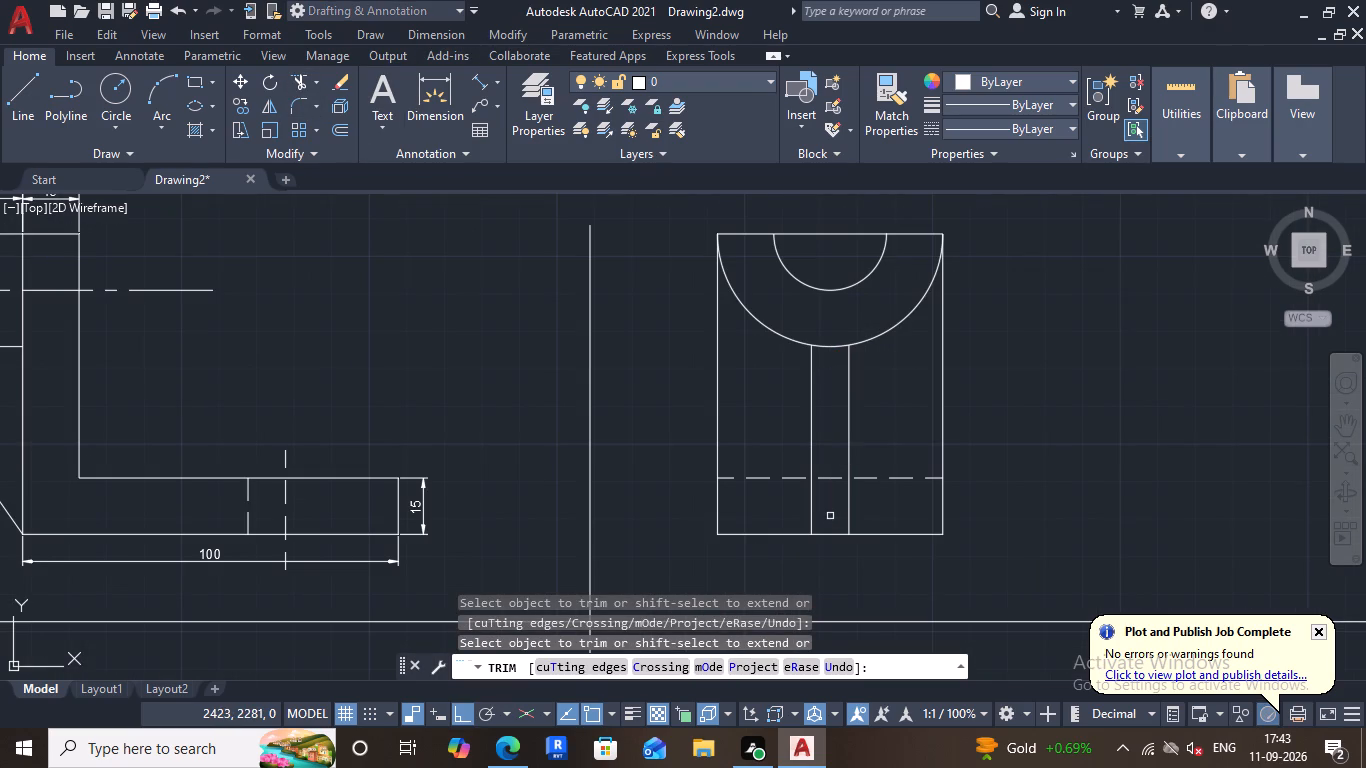
key("Escape")
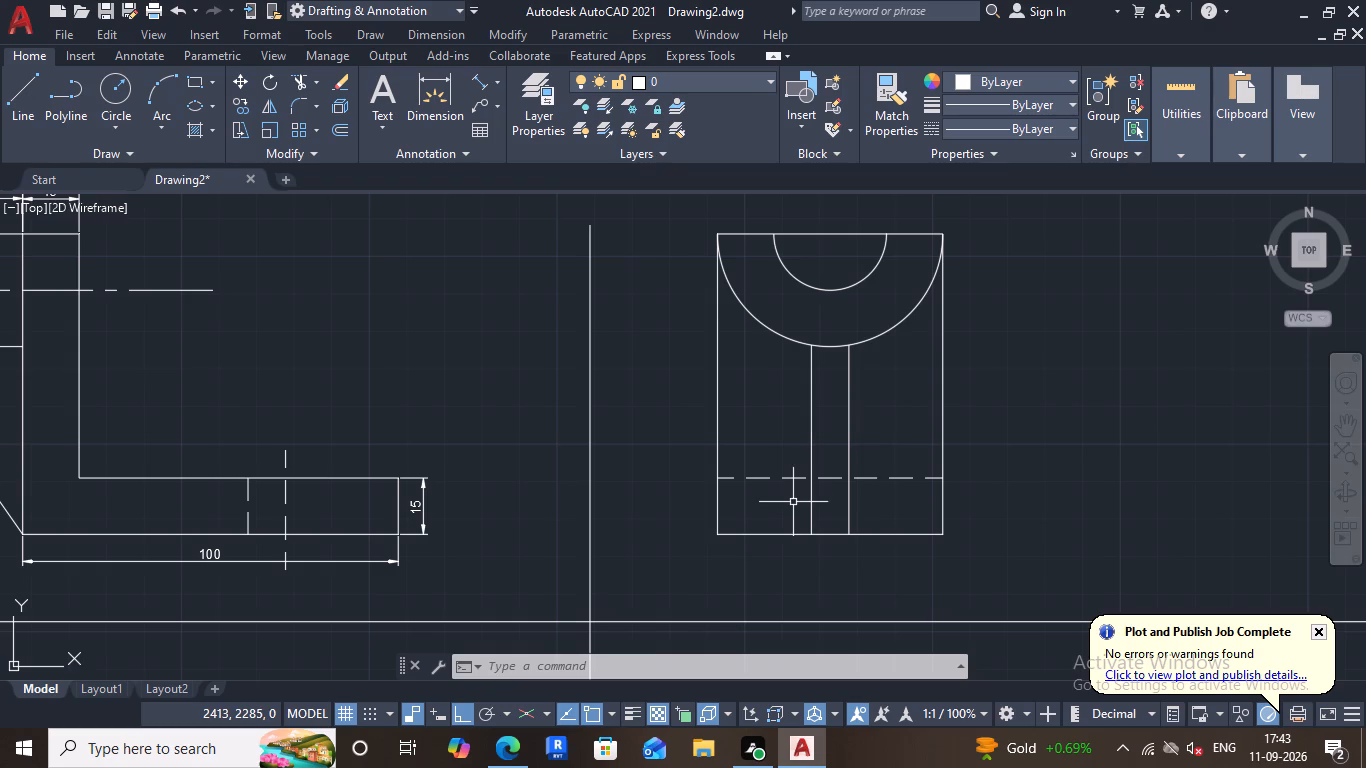
Copy the left rib line 5 further to the left along the rectangle's bottom edge.
middle_click(793, 503)
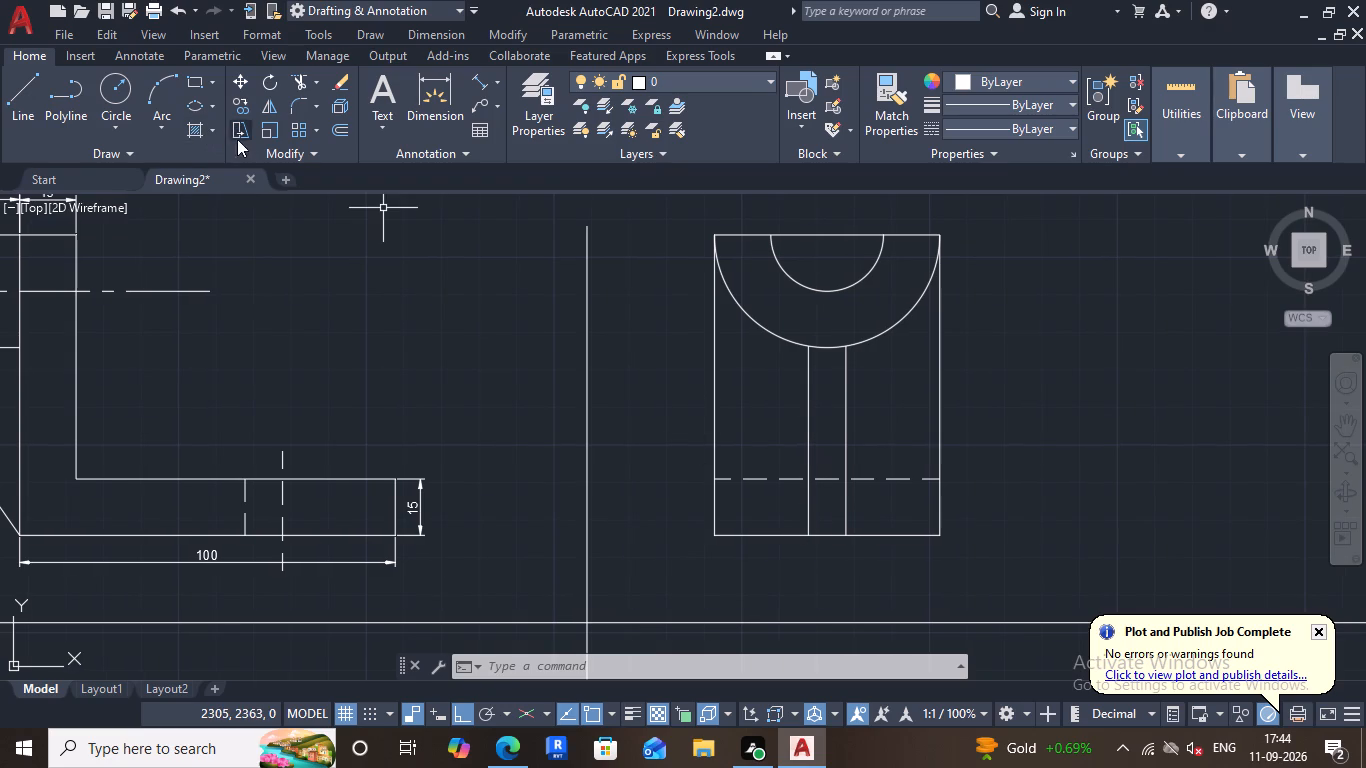
left_click(824, 462)
left_click(785, 425)
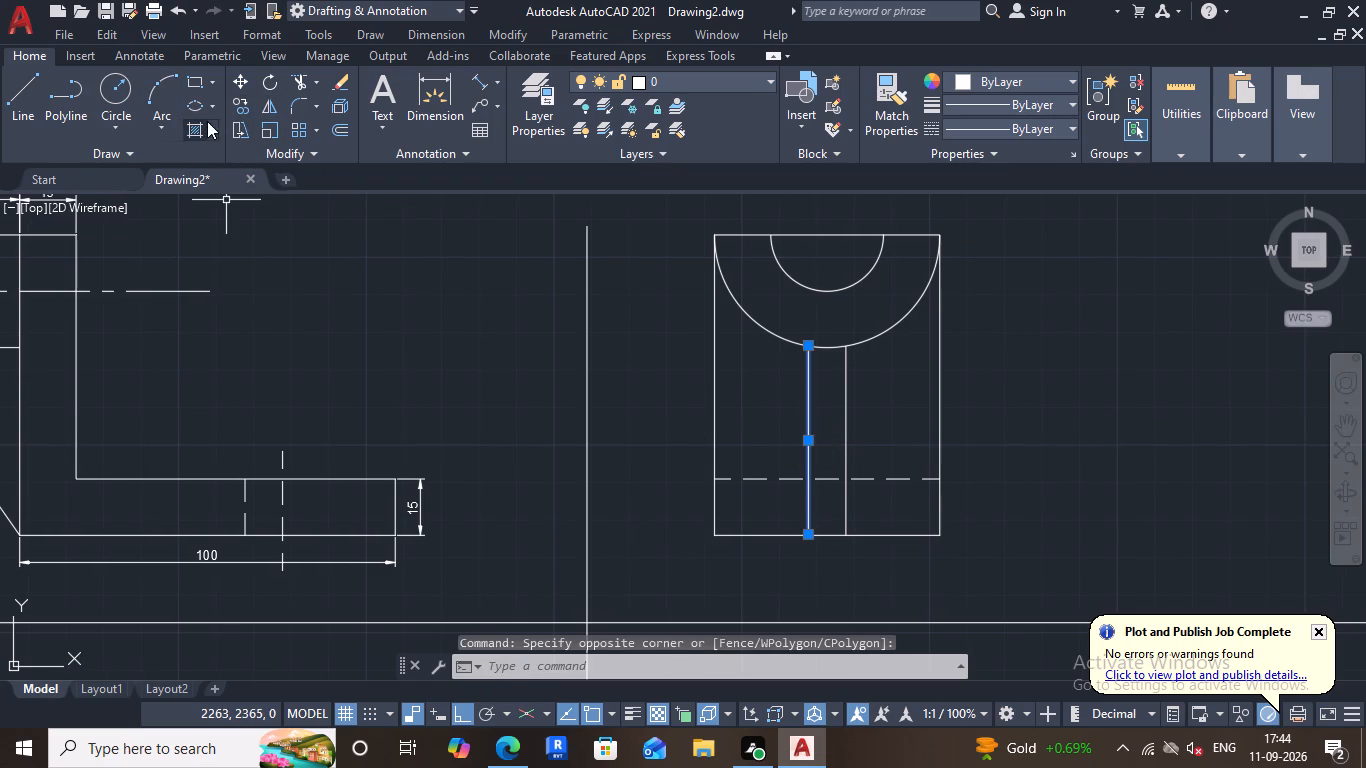
left_click(236, 107)
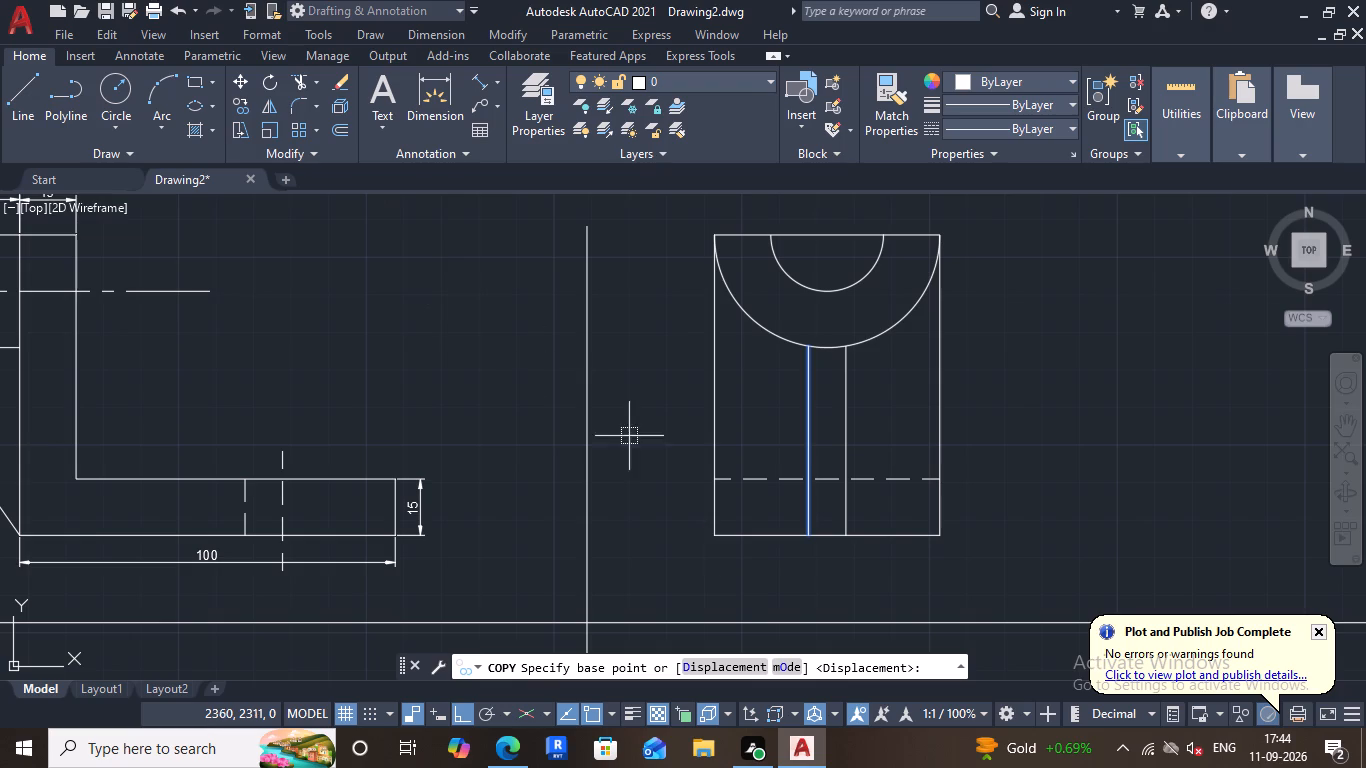
left_click(807, 530)
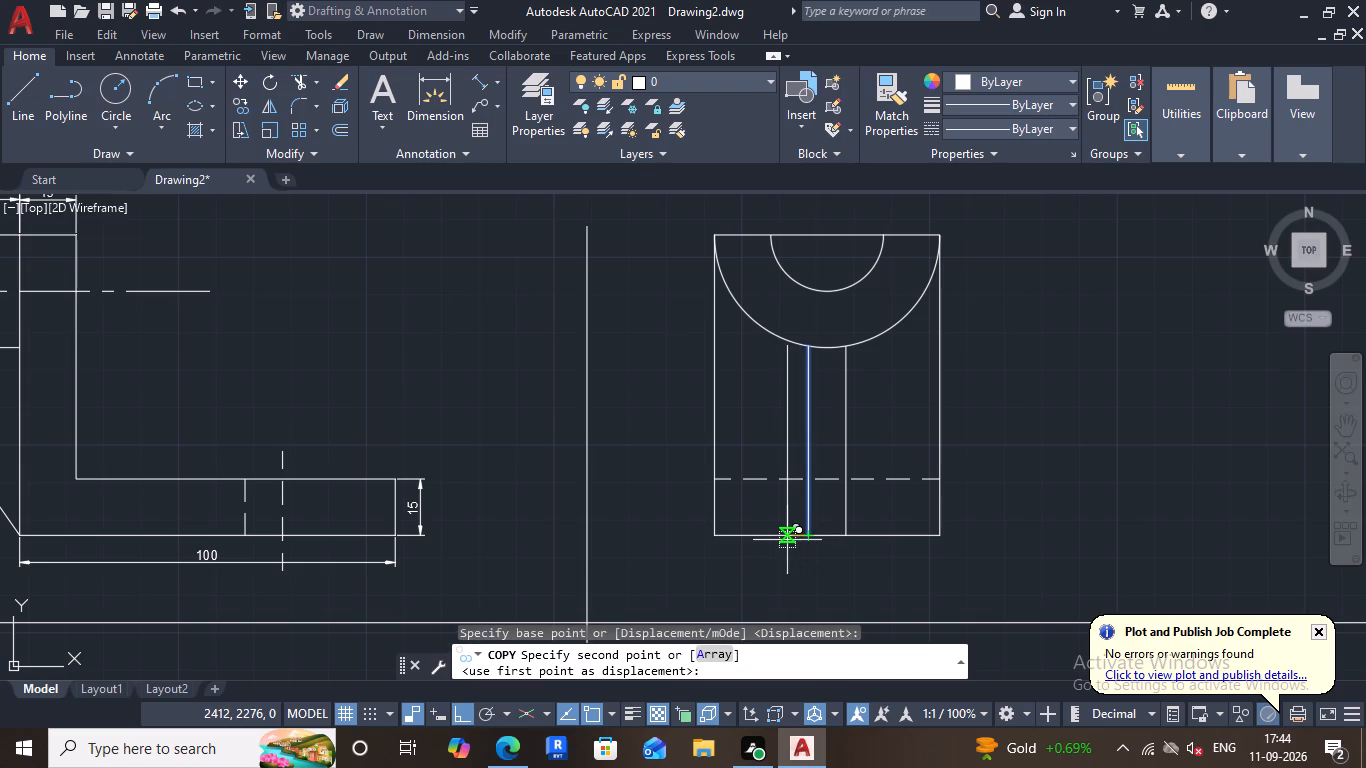
key("5")
key("Return")
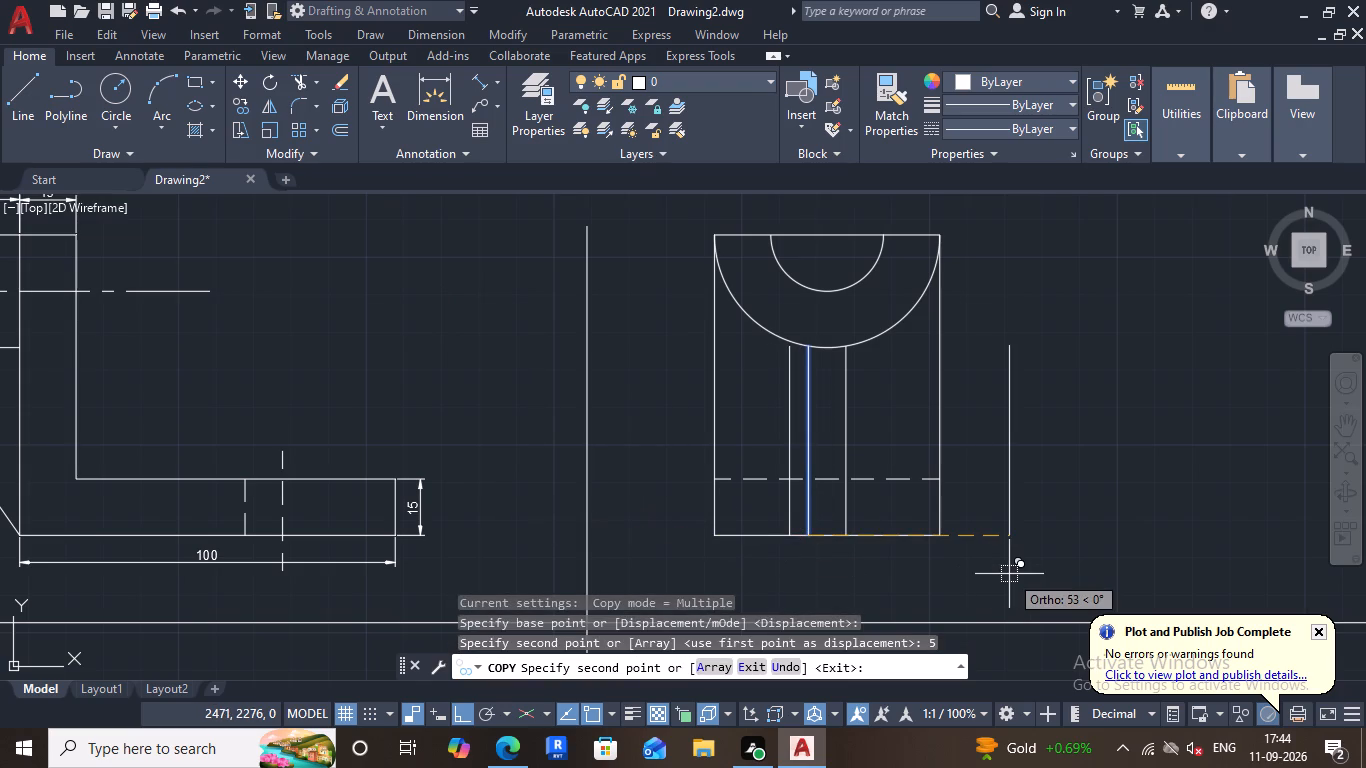
key("Escape")
Copy the right rib line 5 further to the right along the rectangle's bottom edge.
scroll(1009, 574, "up", 1)
scroll(806, 366, "up", 1)
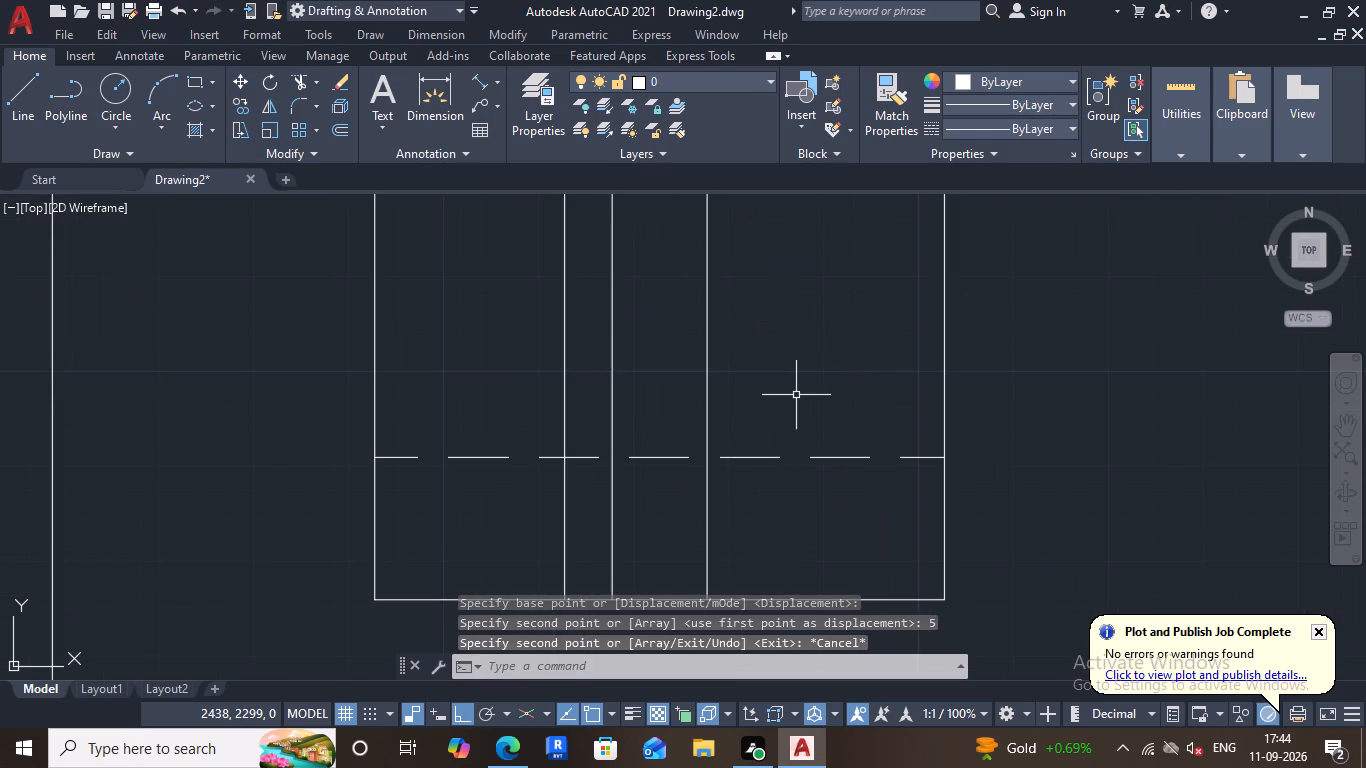
left_click(791, 403)
left_click(680, 331)
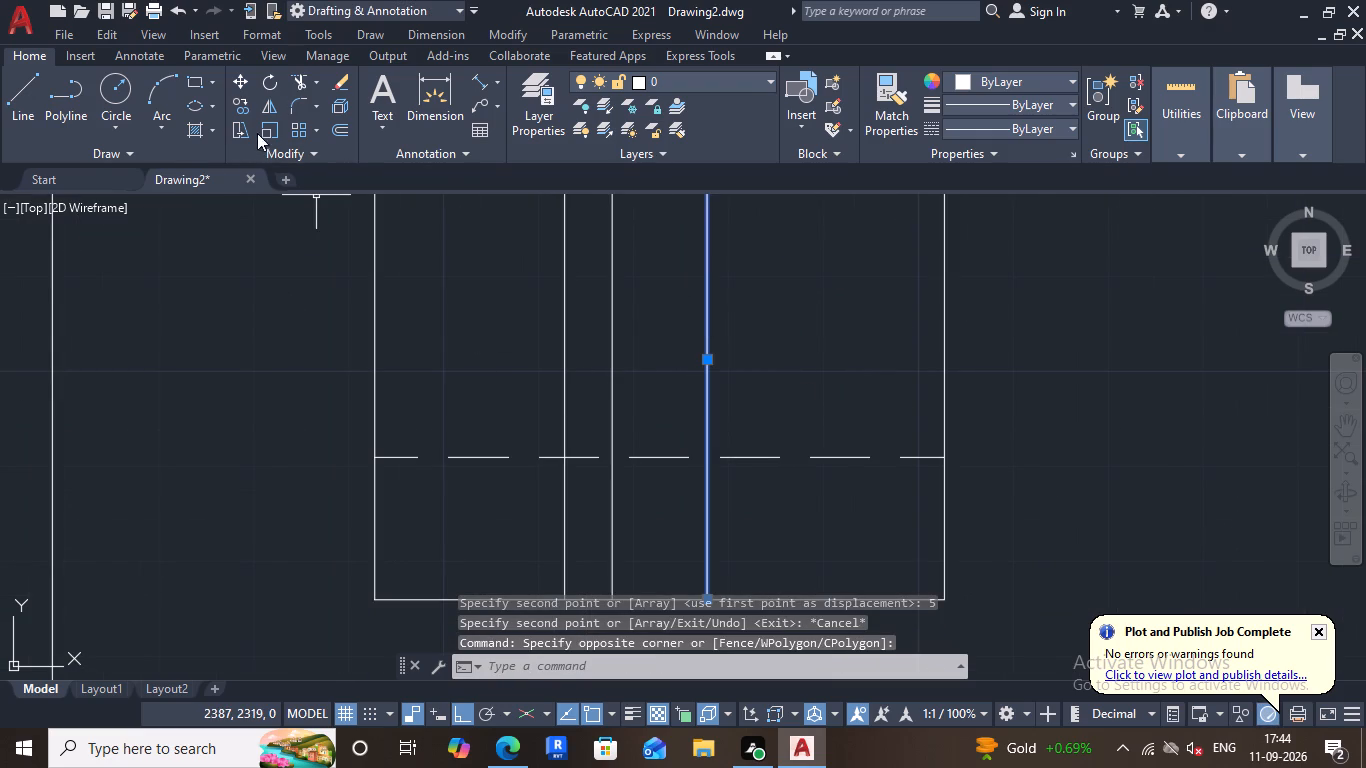
left_click(243, 100)
scroll(517, 284, "down", 4)
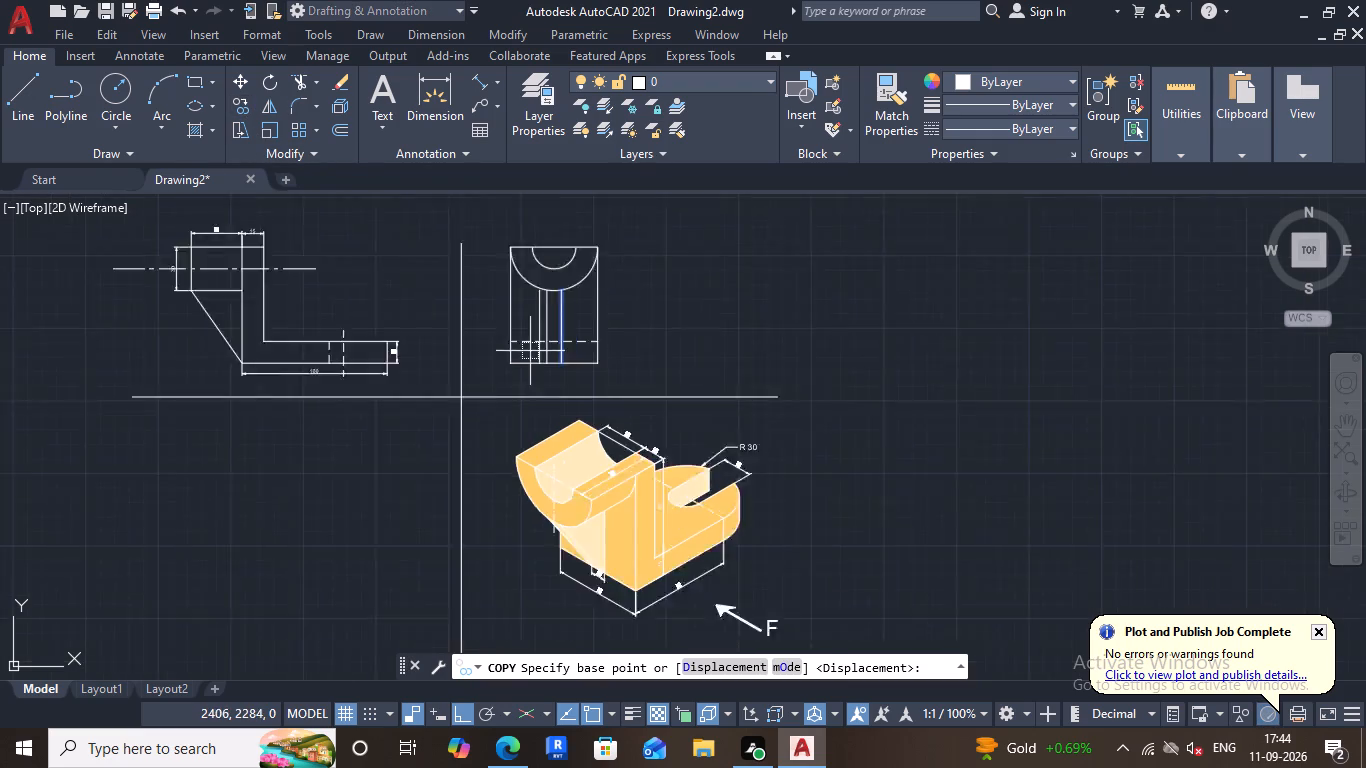
scroll(533, 351, "down", 1)
scroll(533, 468, "up", 1)
scroll(593, 253, "up", 2)
middle_click_drag(541, 333, 731, 380)
scroll(653, 400, "up", 1)
left_click(723, 407)
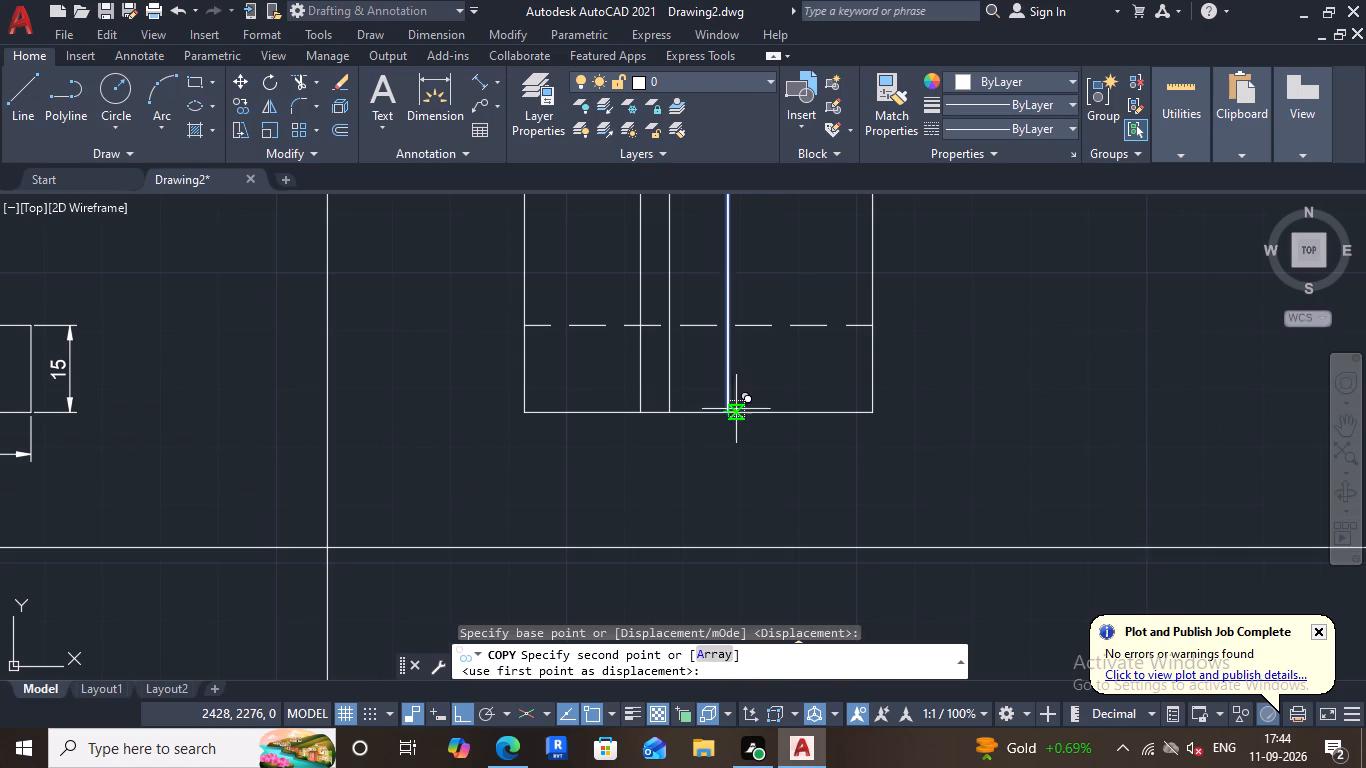
key("5")
key("Return")
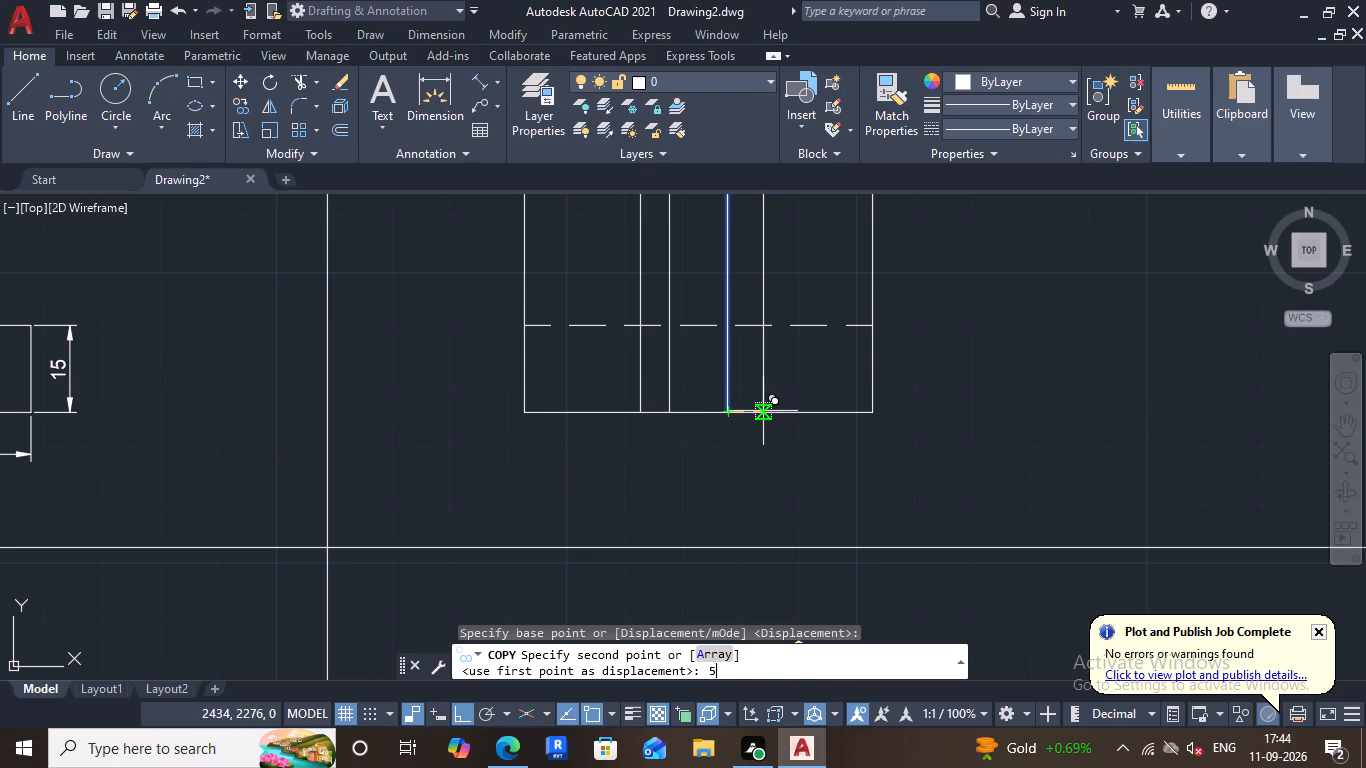
key("Escape")
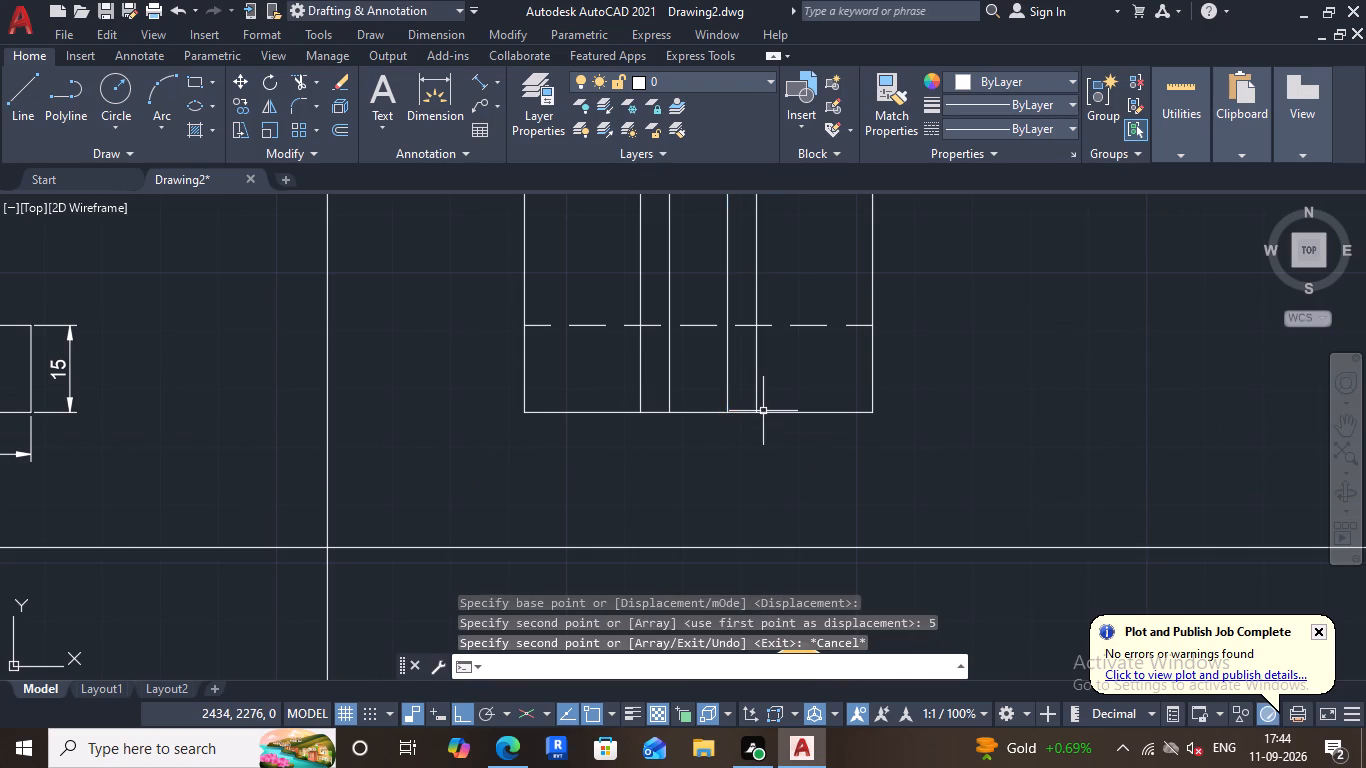
Trim the two outer vertical lines above the dashed horizontal line so they remain only within the base.
scroll(708, 426, "down", 2)
middle_click(702, 347)
scroll(702, 347, "up", 2)
middle_click_drag(691, 308, 702, 362)
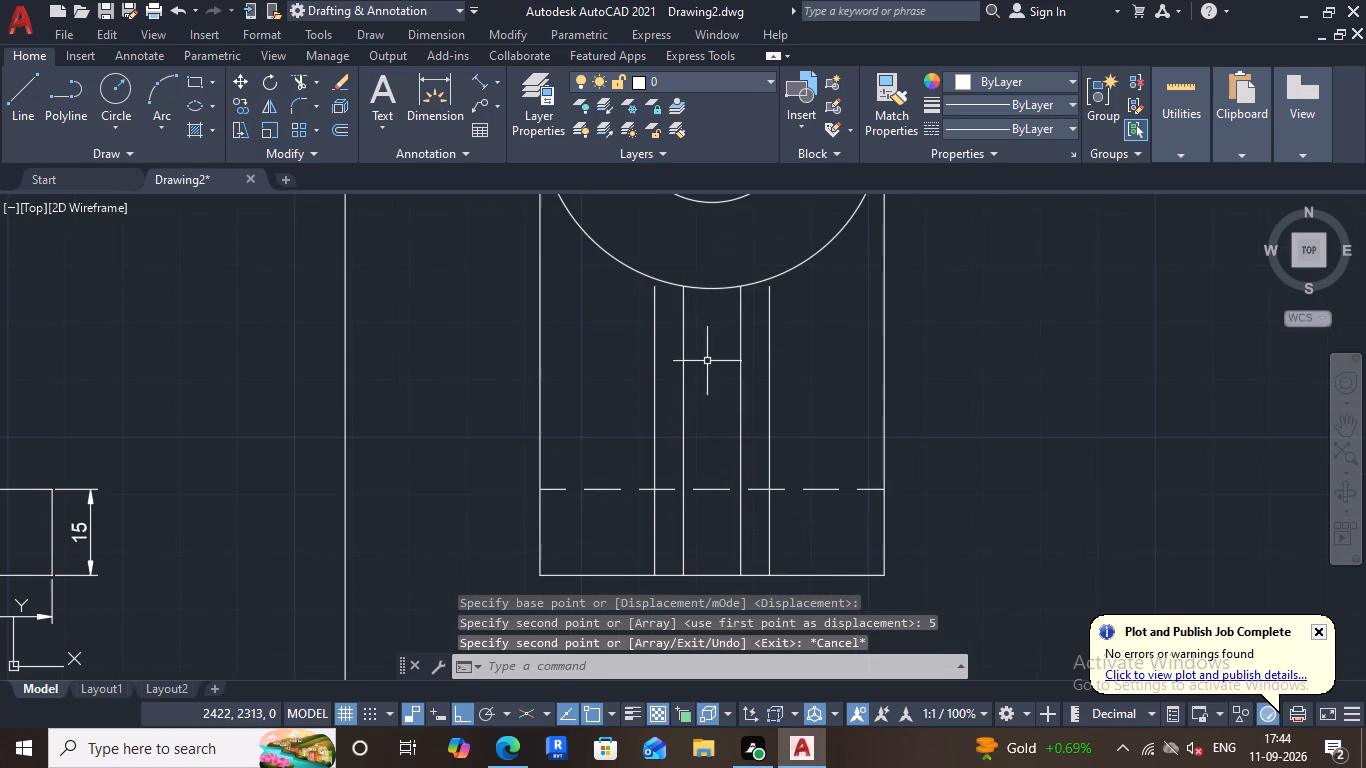
left_click(300, 83)
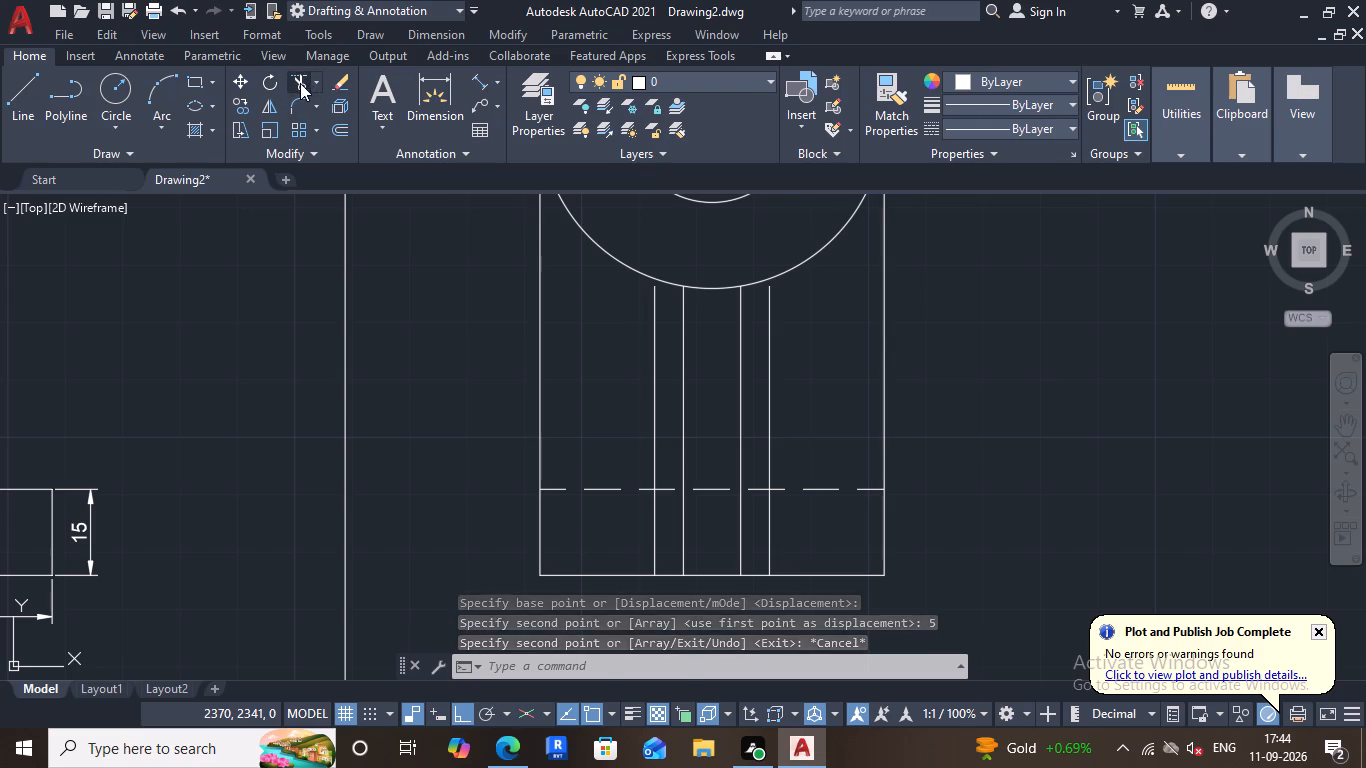
left_click(656, 393)
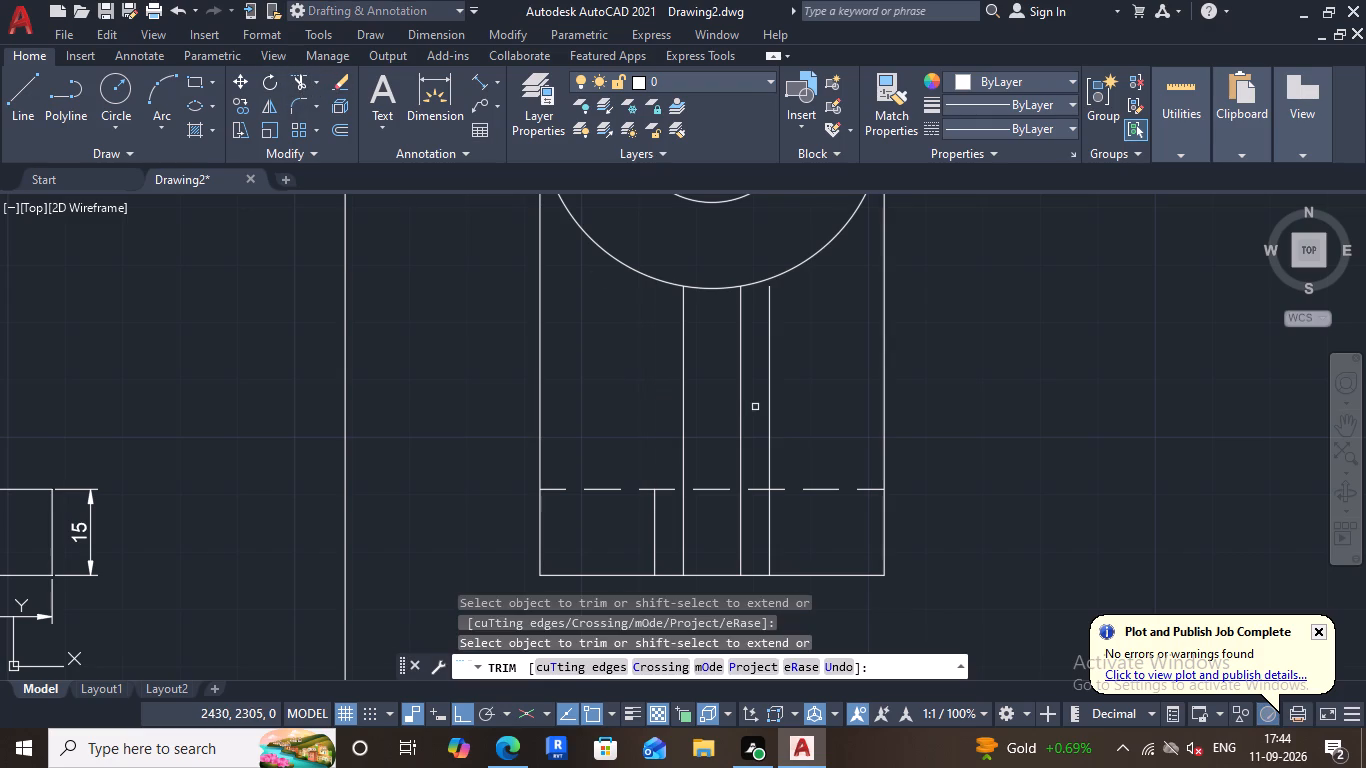
left_click(770, 402)
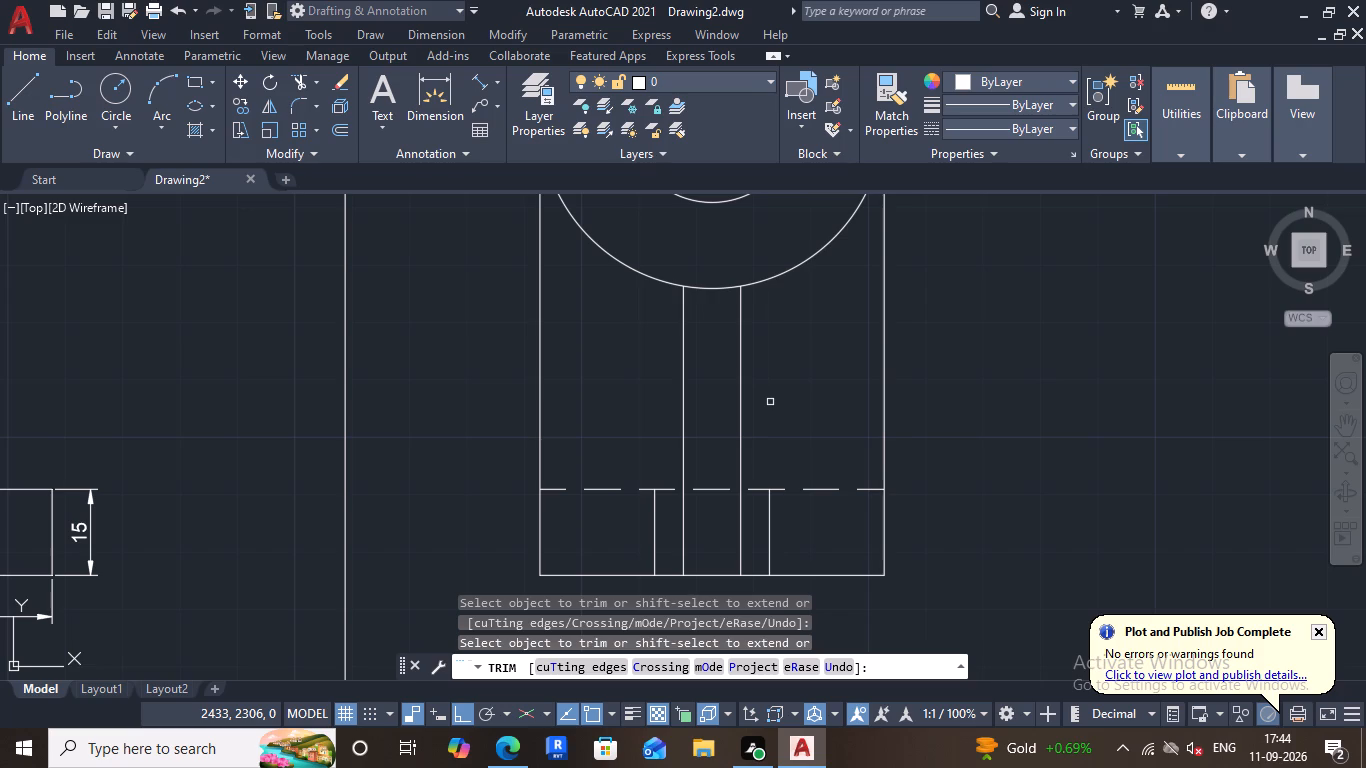
key("Escape")
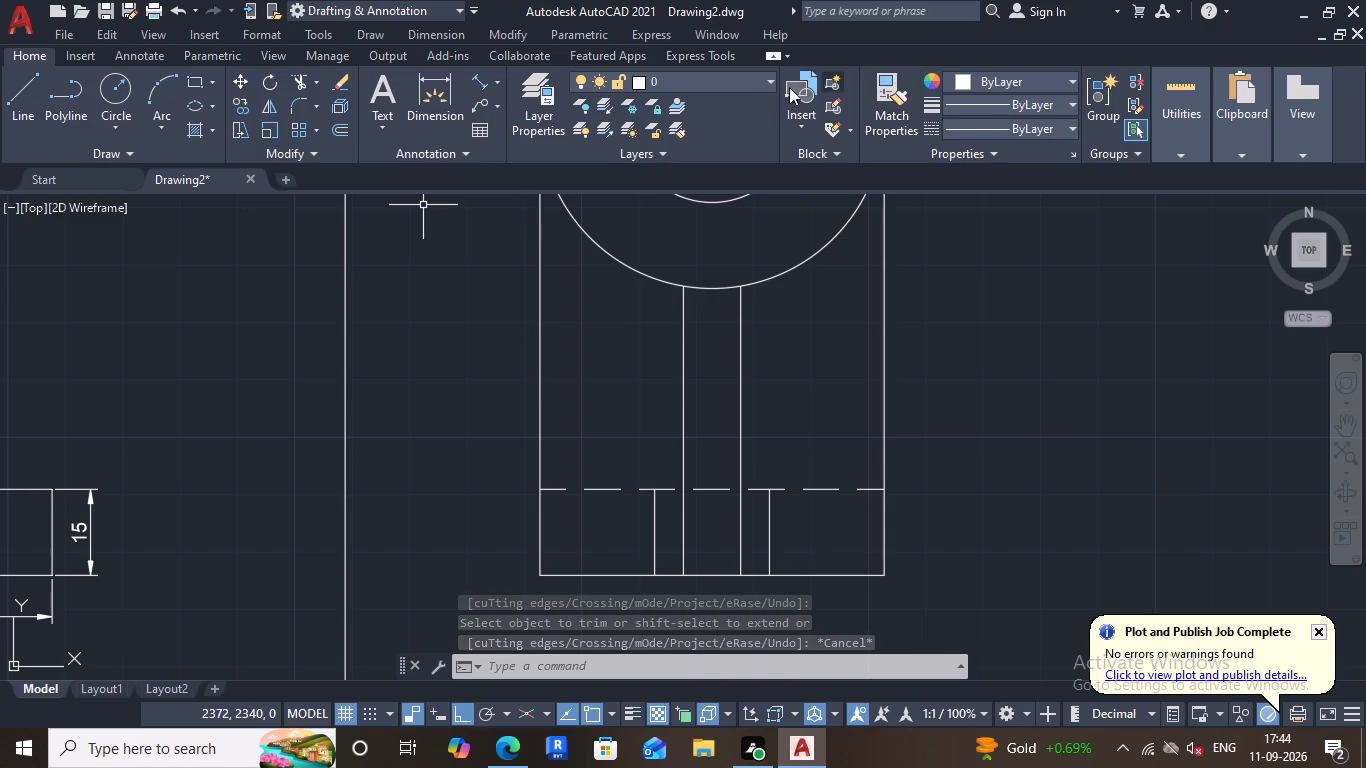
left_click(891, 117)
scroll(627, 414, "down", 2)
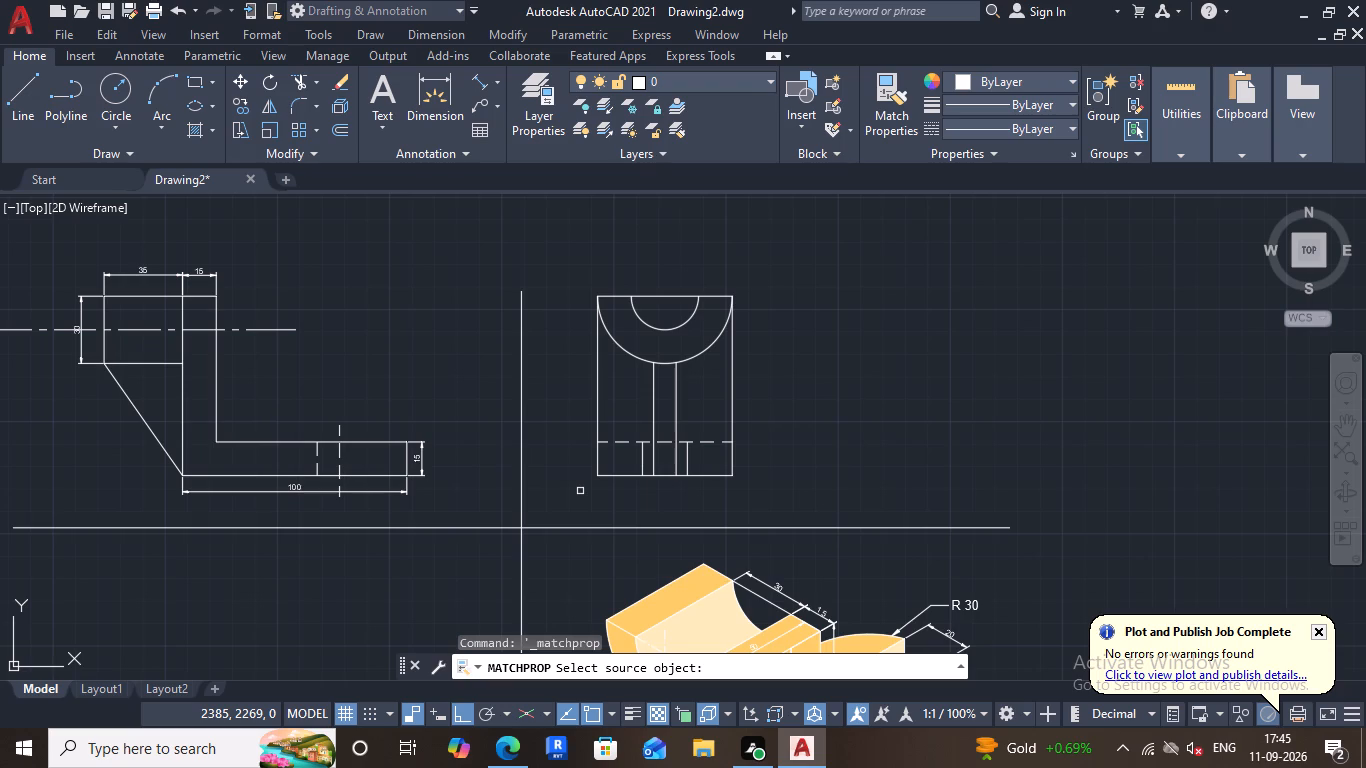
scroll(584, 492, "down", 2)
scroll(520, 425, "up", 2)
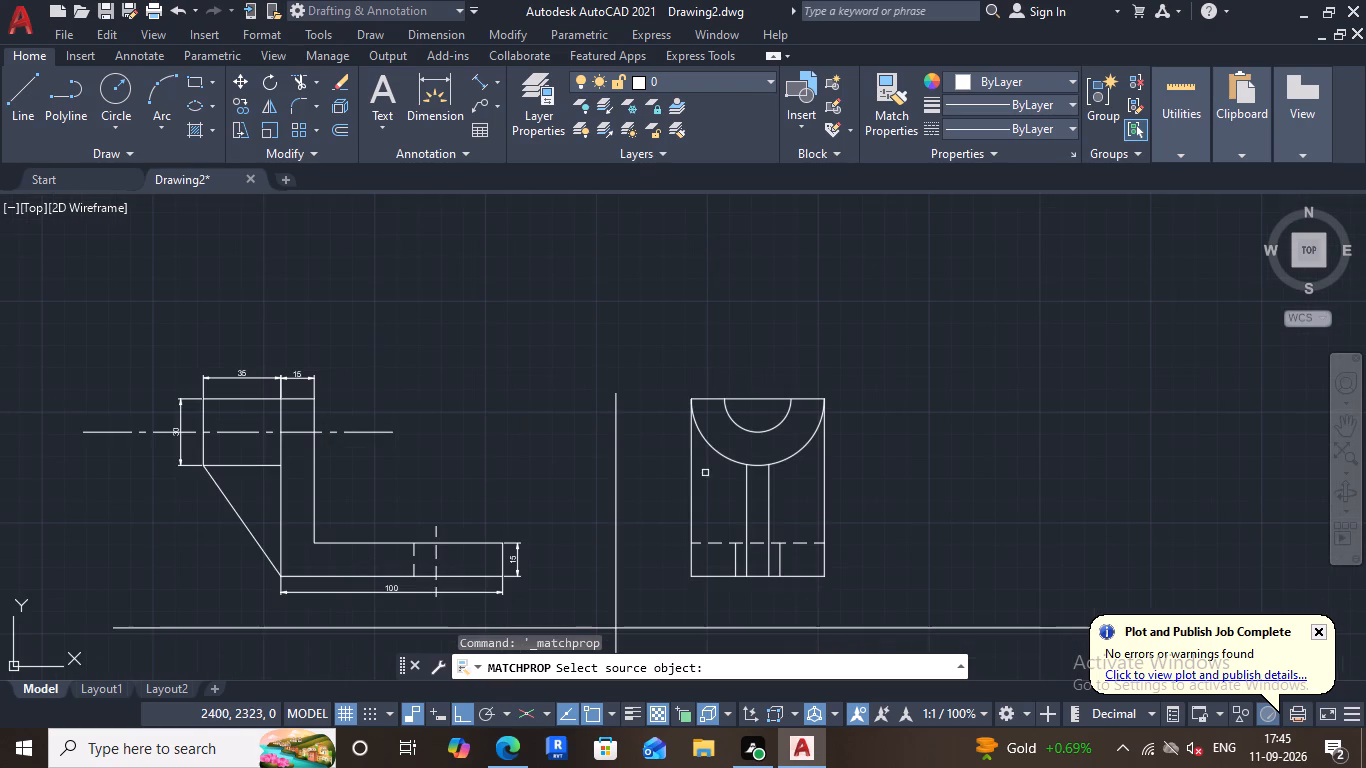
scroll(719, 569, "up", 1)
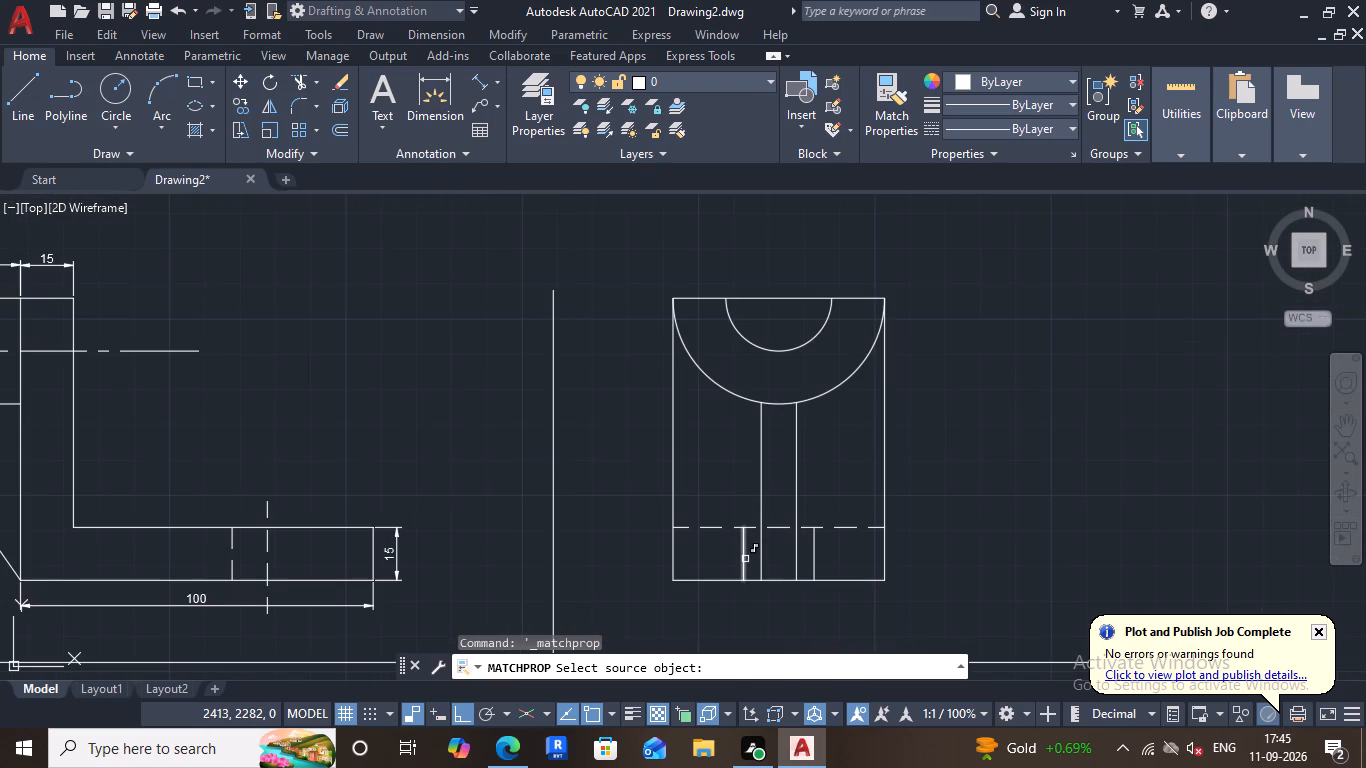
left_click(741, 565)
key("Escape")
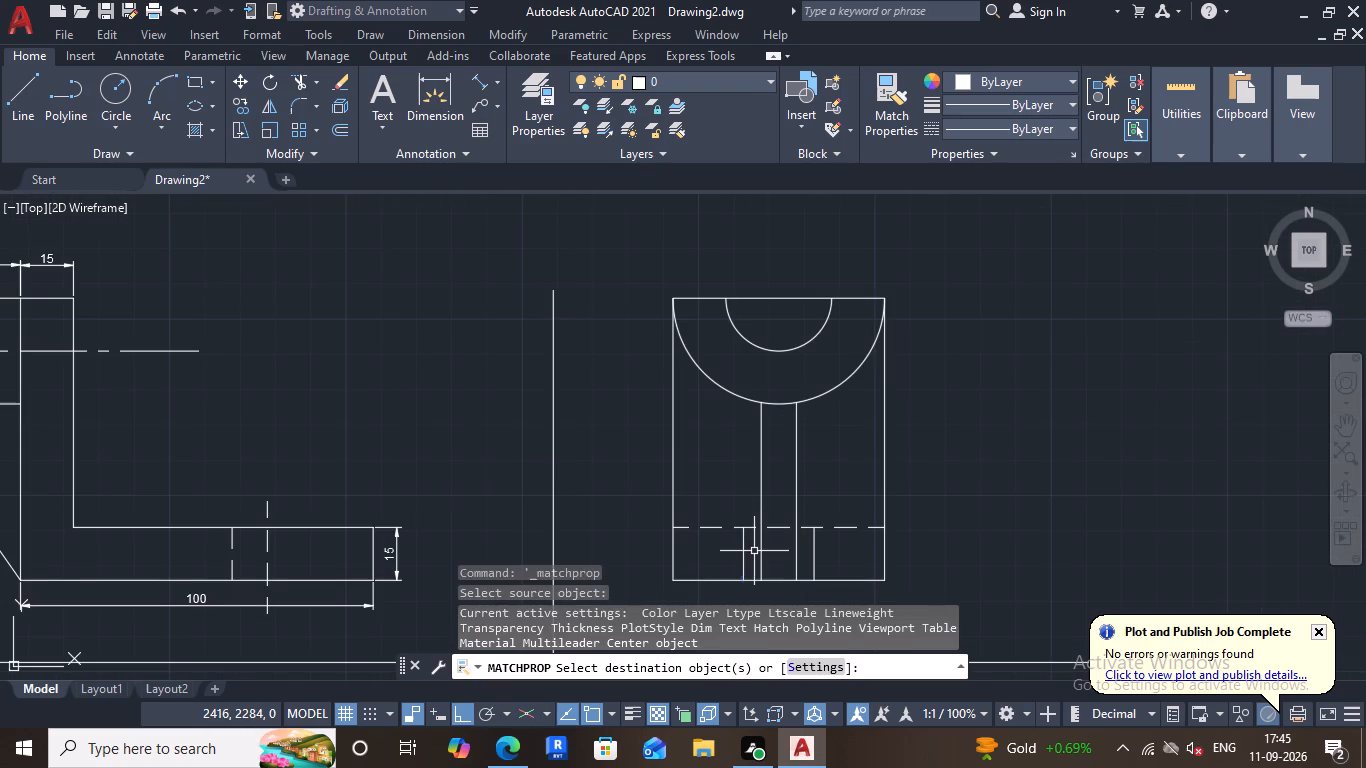
Match the dashed horizontal line's properties onto the two short outer vertical lines in the base of the second view.
left_click(888, 124)
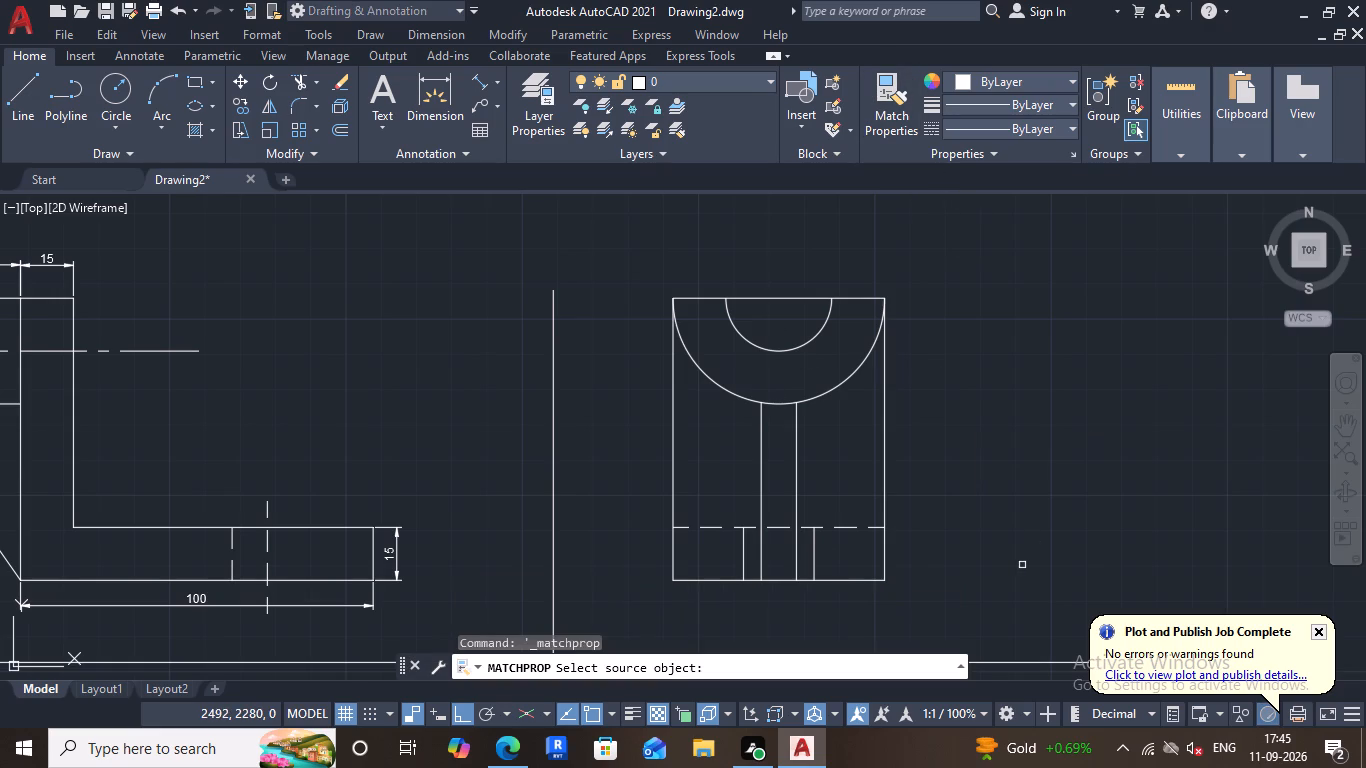
scroll(1057, 592, "down", 1)
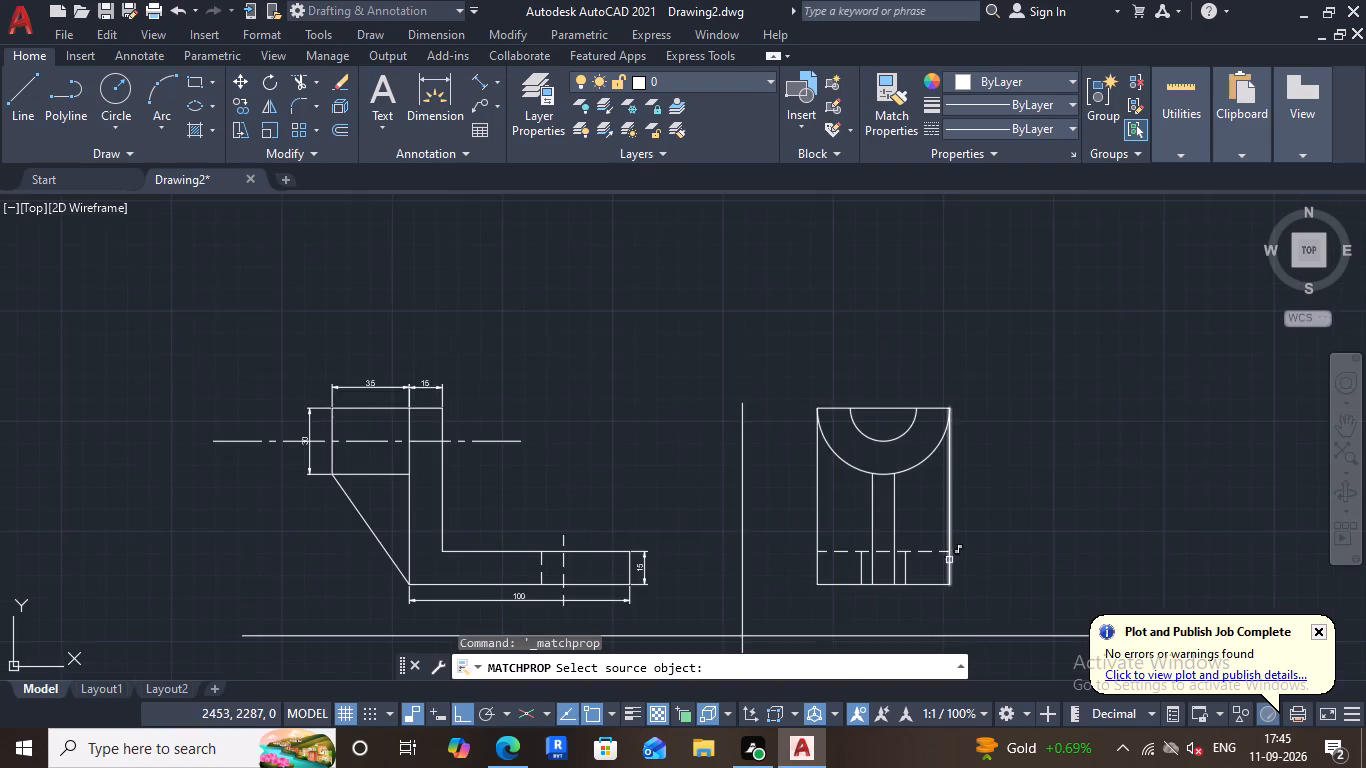
scroll(882, 574, "up", 1)
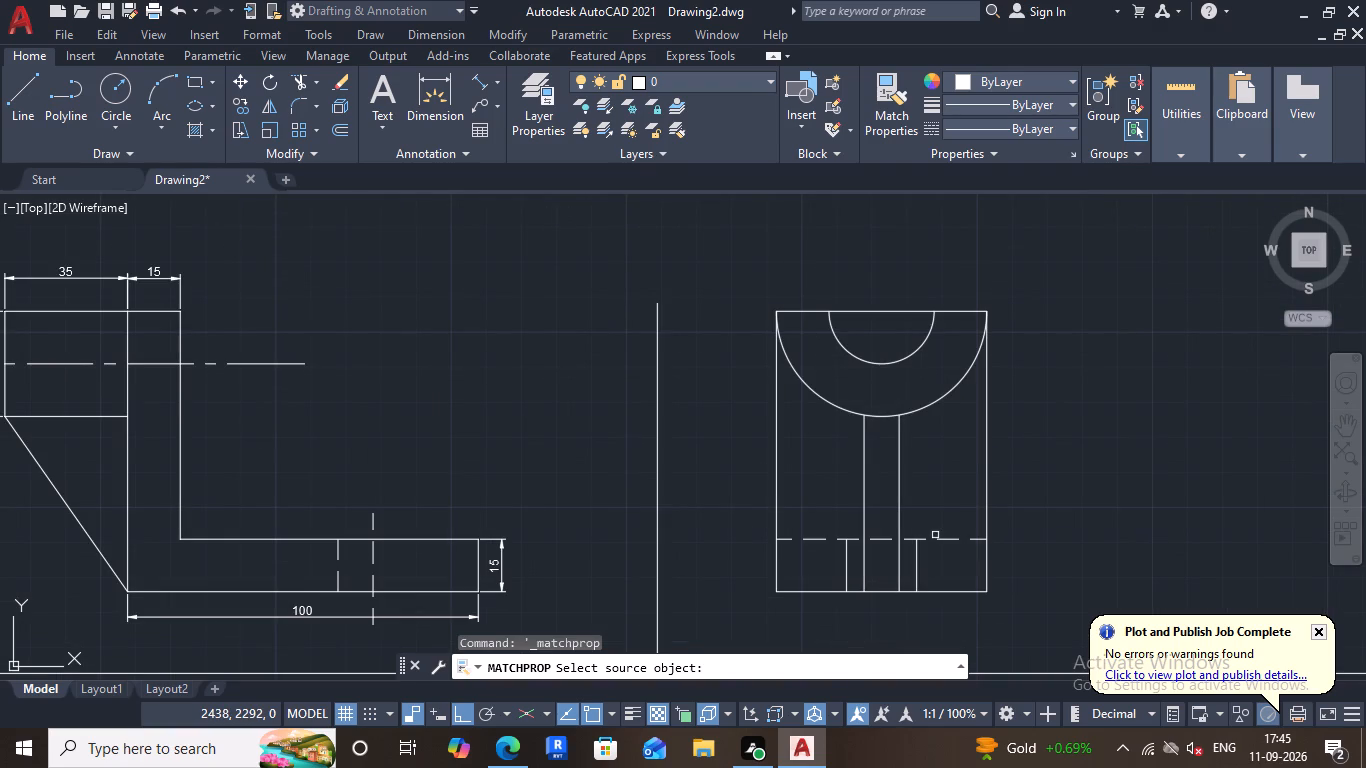
left_click(940, 539)
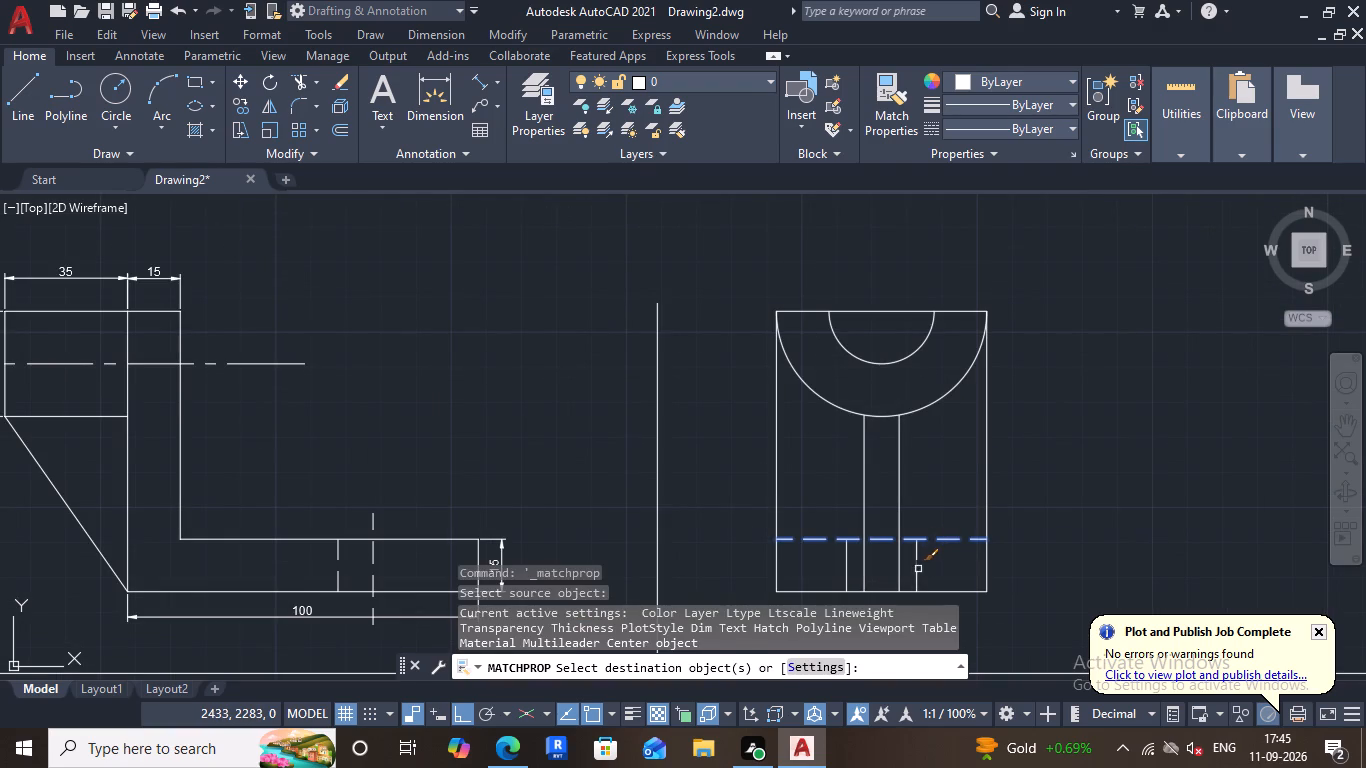
left_click(915, 570)
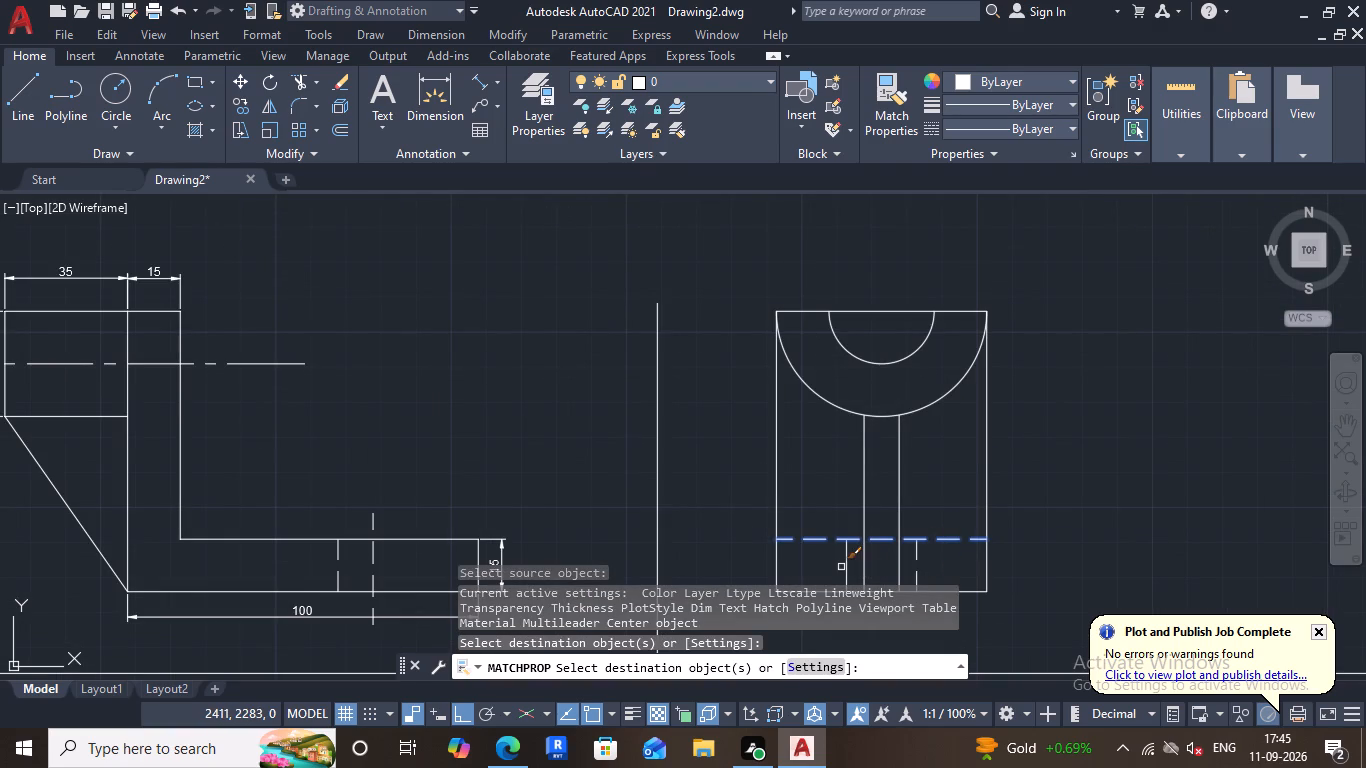
left_click(846, 566)
scroll(952, 484, "down", 3)
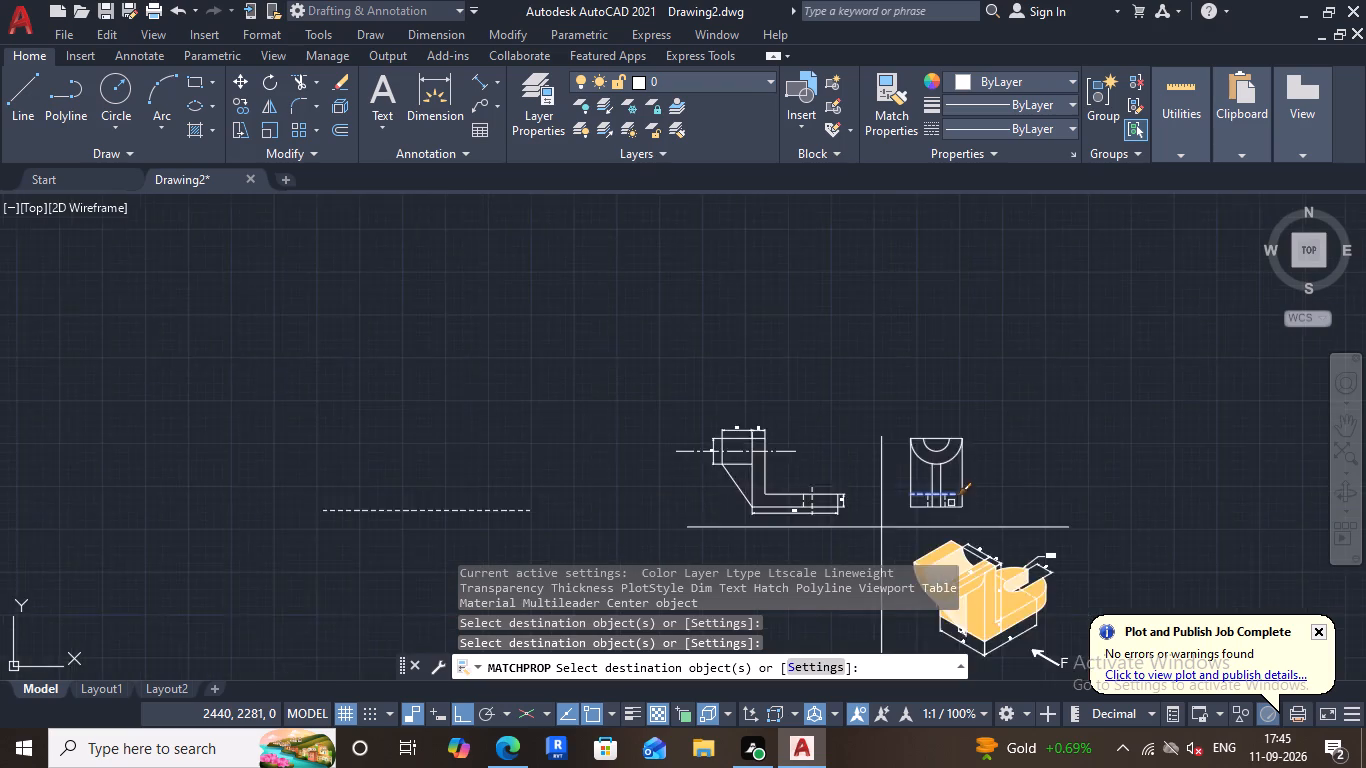
scroll(951, 506, "up", 3)
key("Escape")
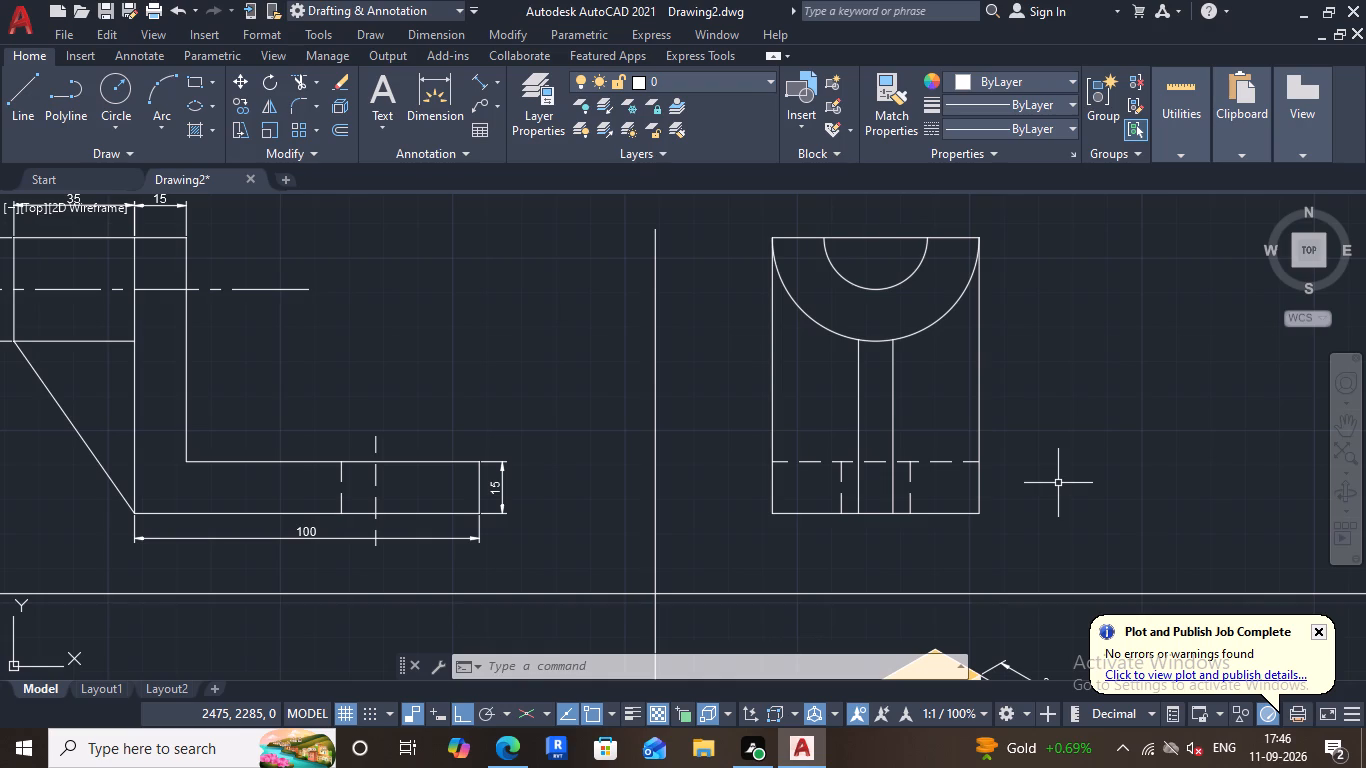
Add an aligned dimension for the rib's width just below the bottom edge of the second view.
scroll(1074, 498, "down", 2)
scroll(1019, 461, "up", 2)
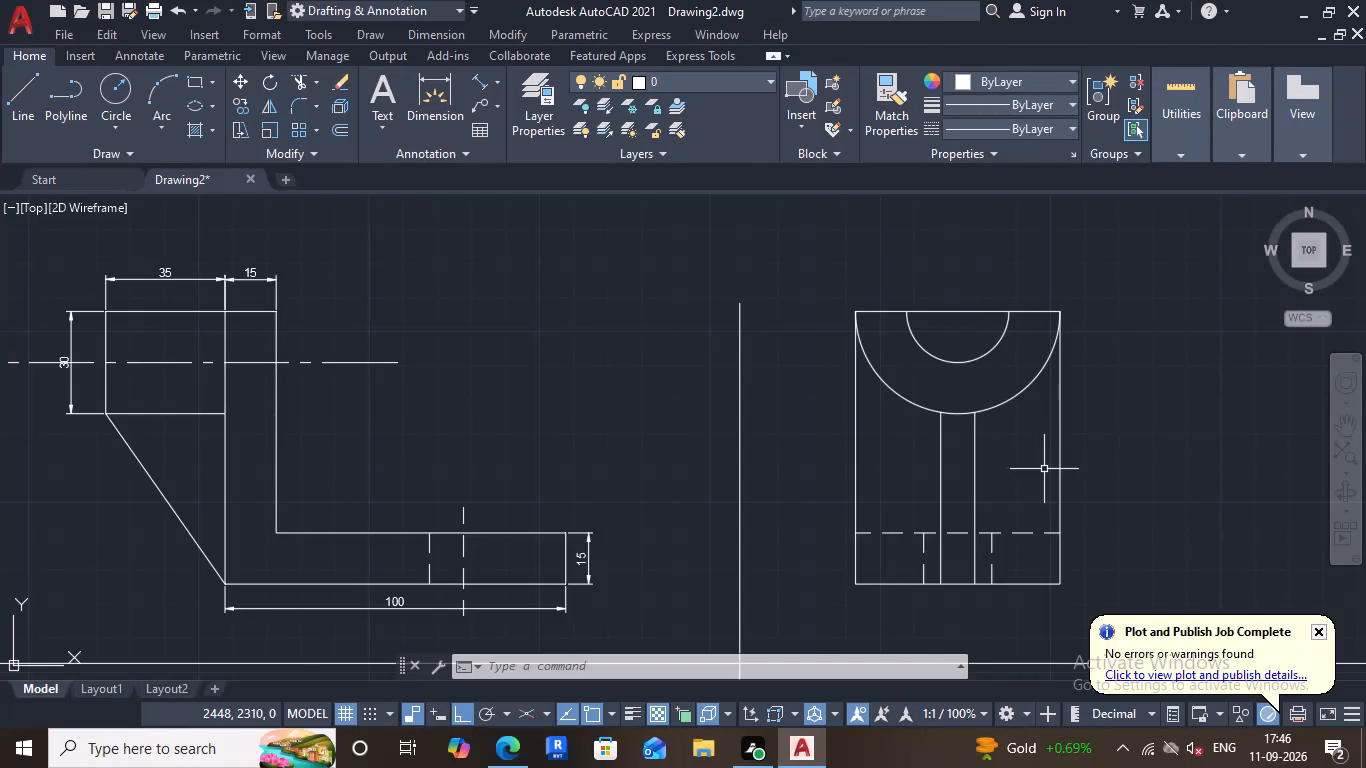
scroll(1044, 469, "down", 2)
scroll(1034, 369, "up", 1)
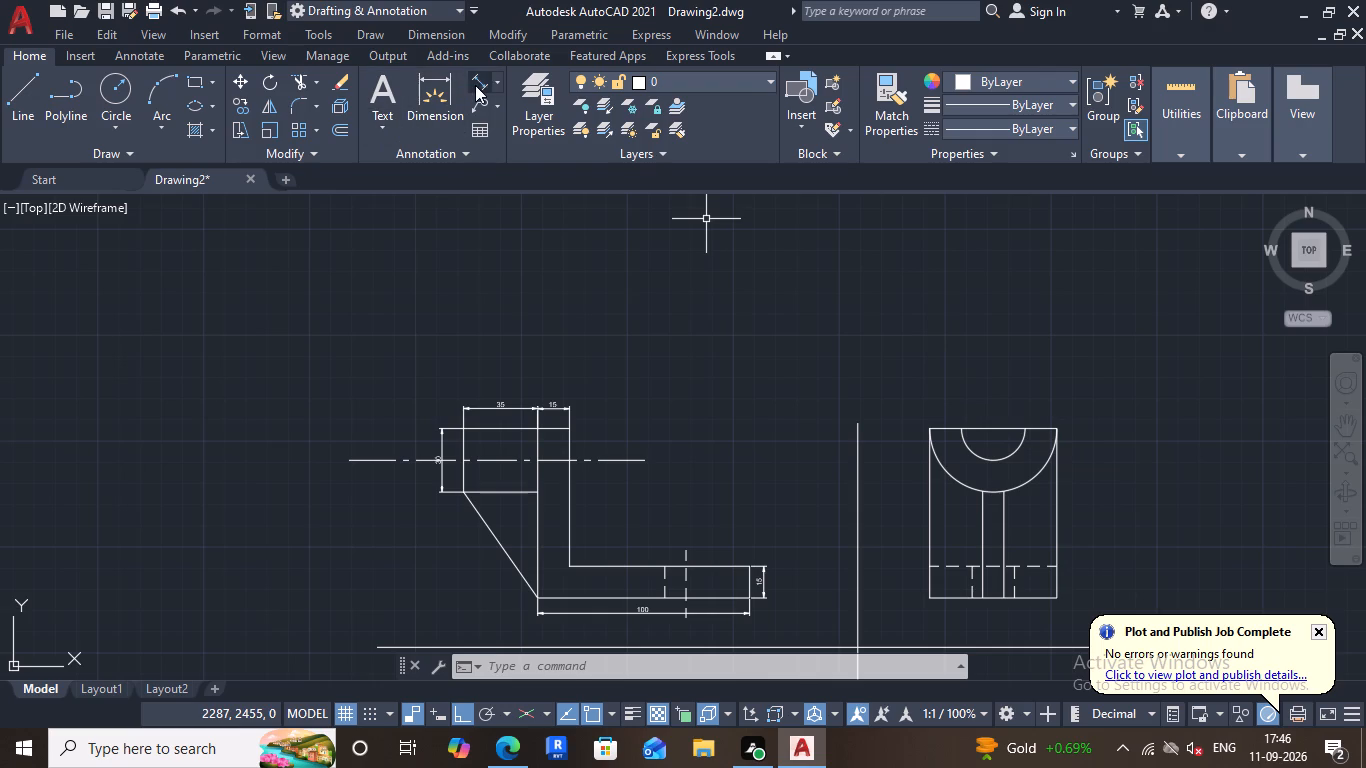
left_click(475, 85)
middle_click_drag(811, 397, 714, 298)
scroll(869, 447, "up", 2)
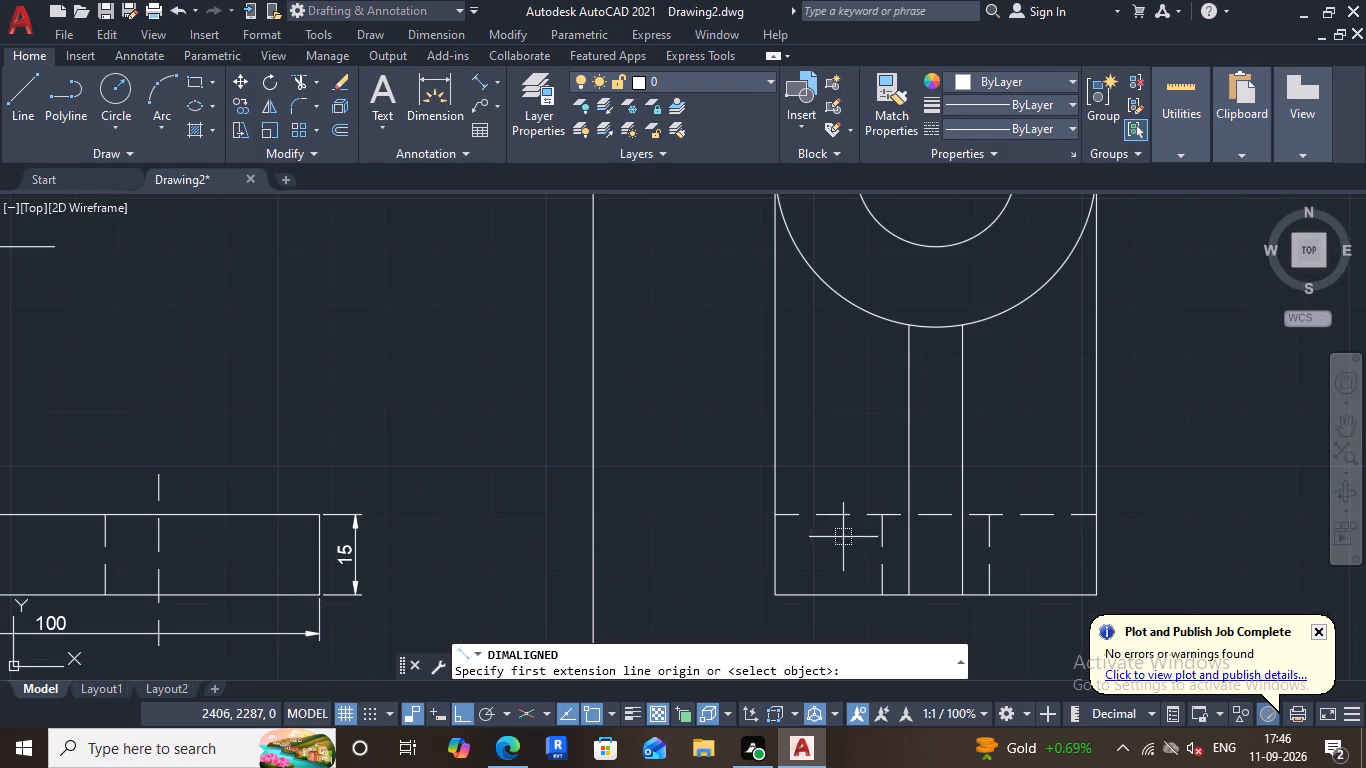
middle_click_drag(864, 526, 782, 447)
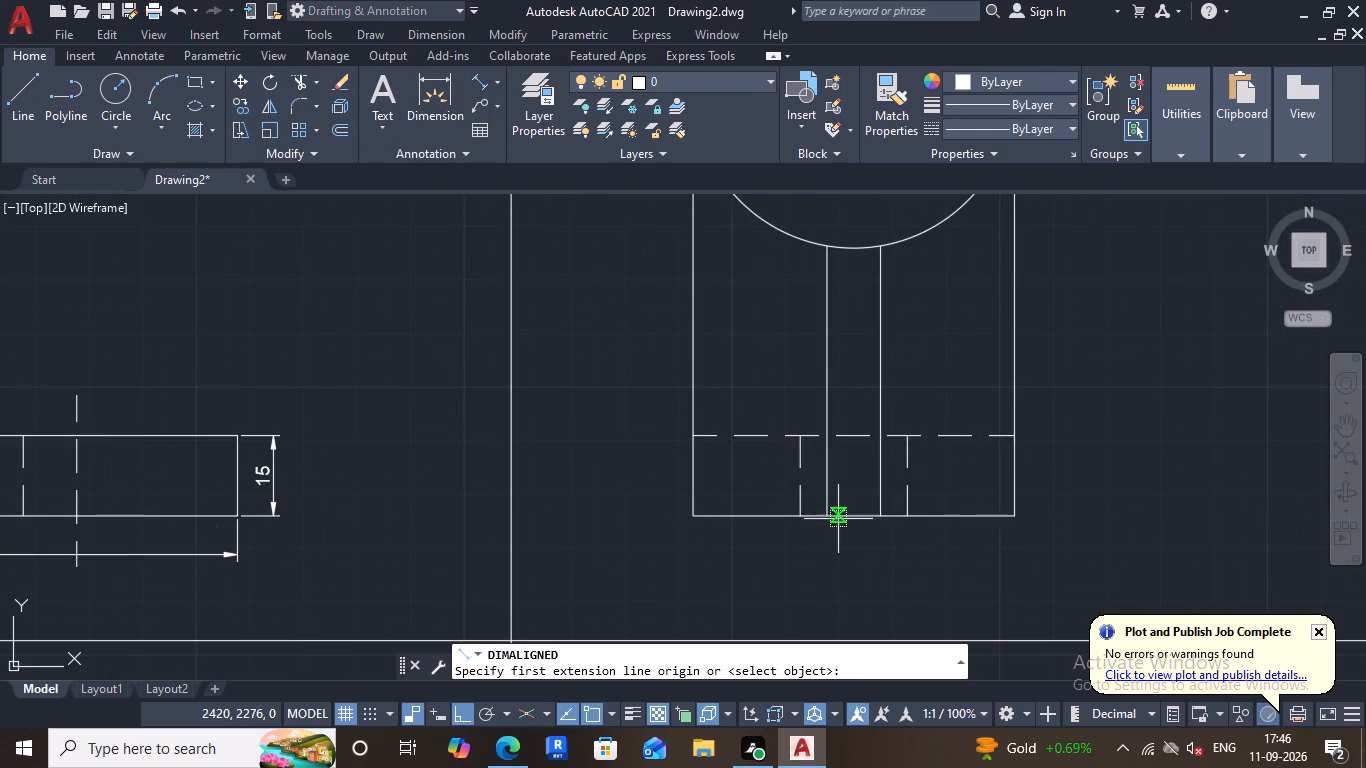
left_click(828, 512)
left_click(877, 515)
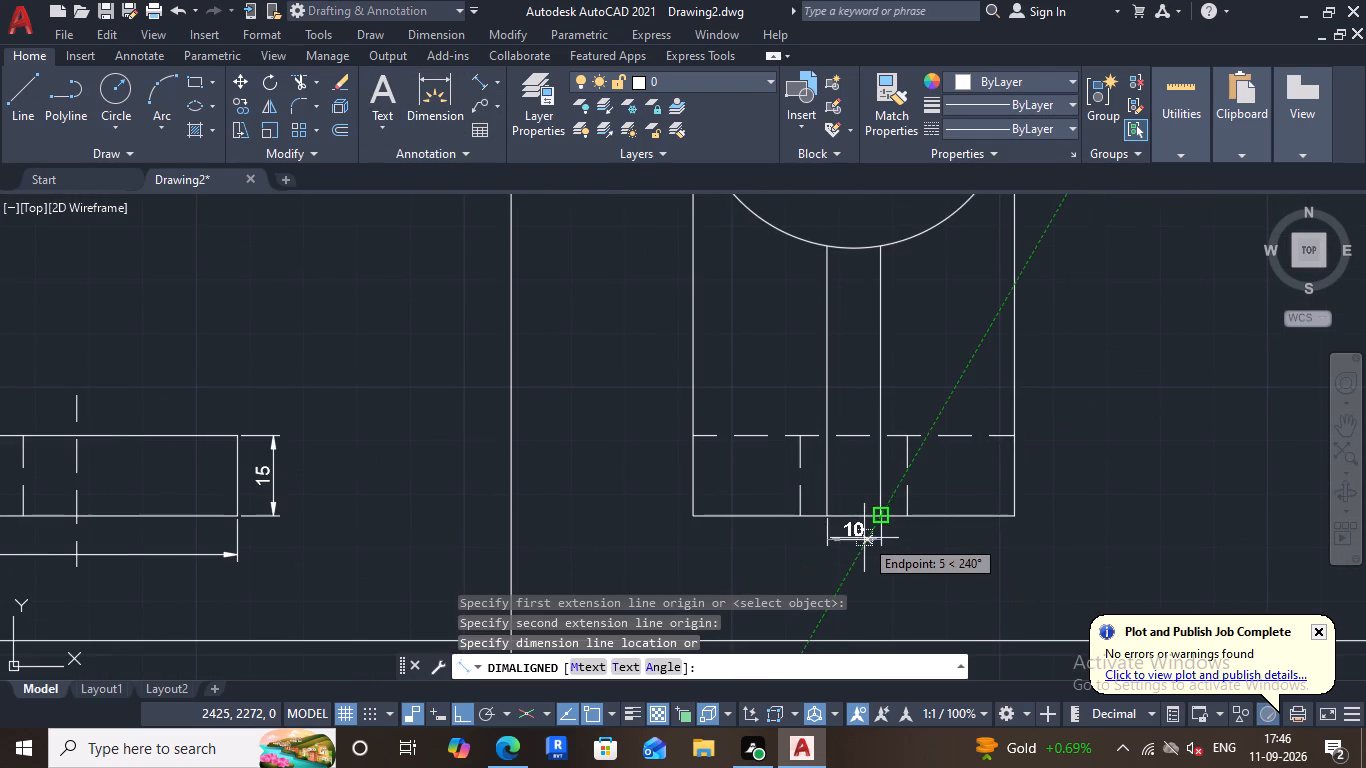
left_click(863, 545)
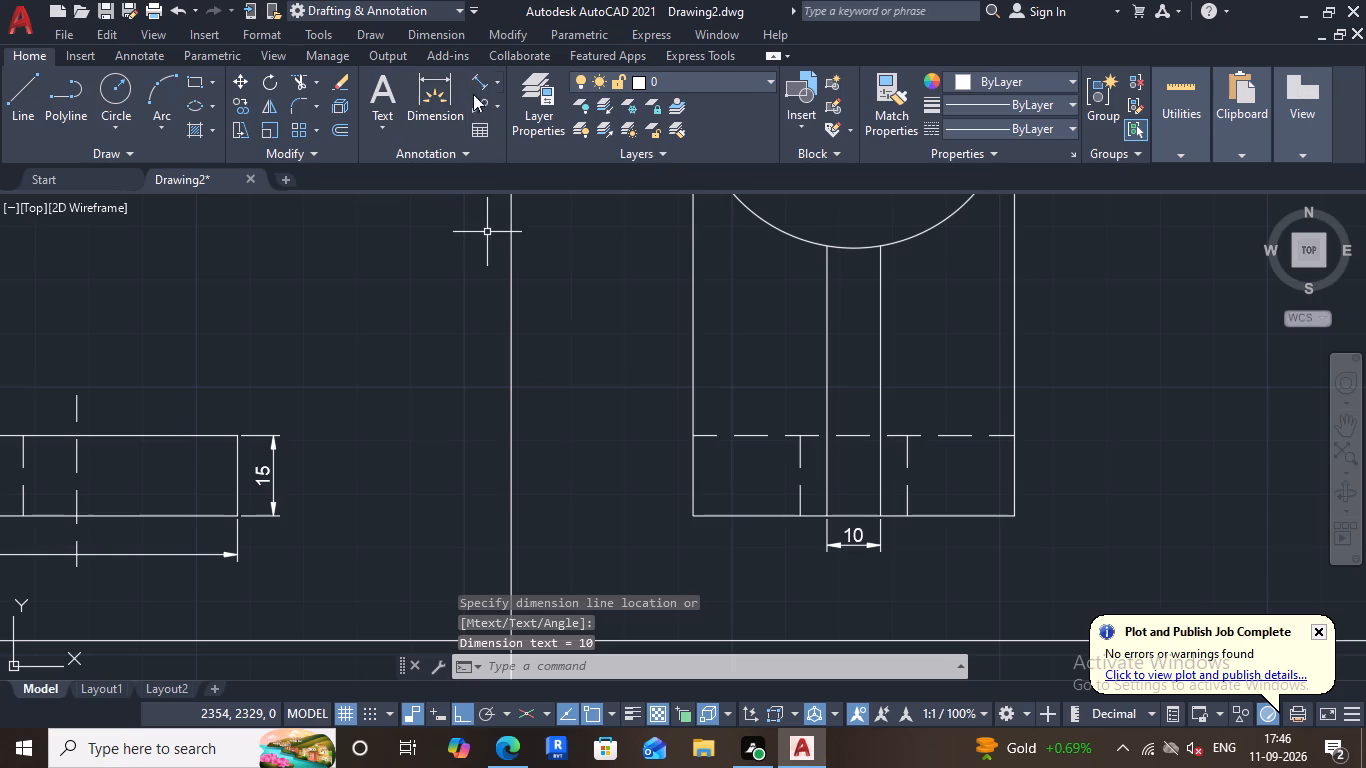
Add an aligned dimension for the second view's overall base width, placed below the rib width dimension.
left_click(476, 84)
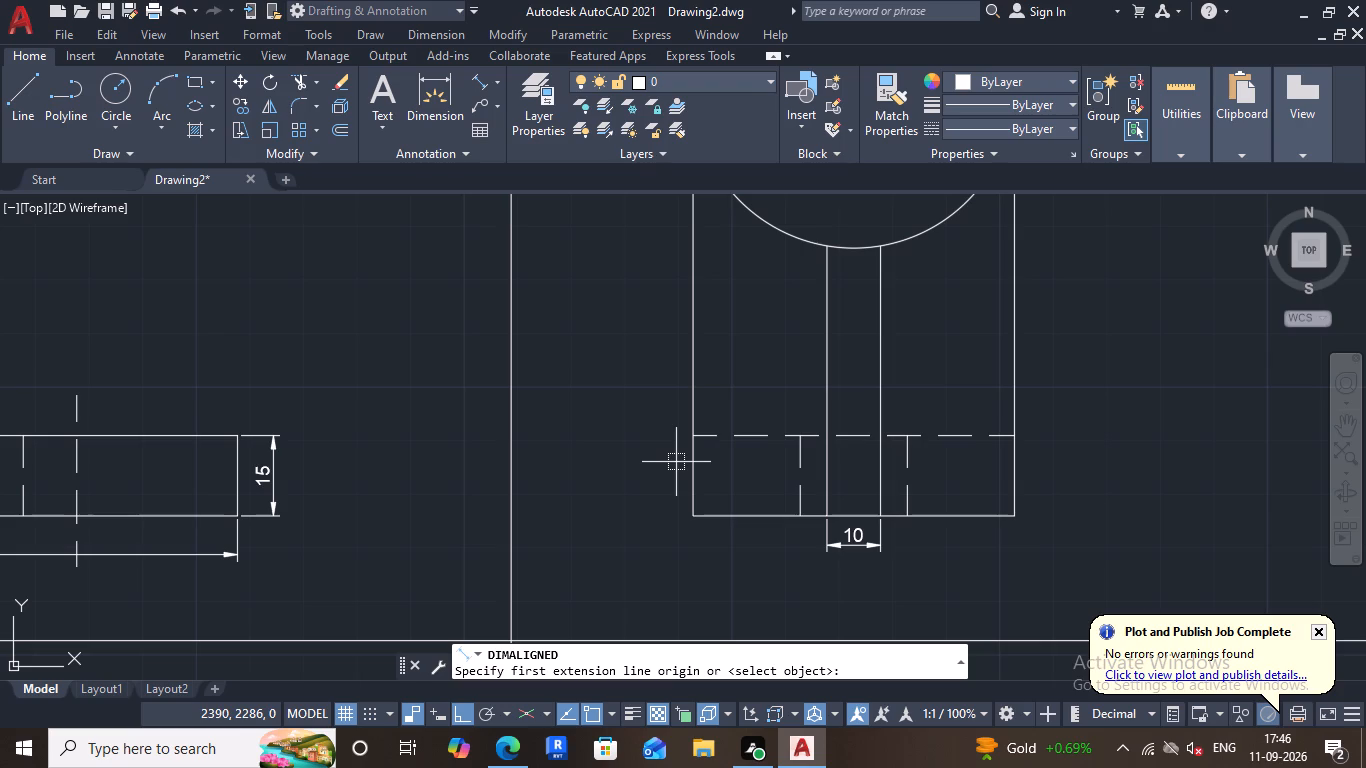
scroll(739, 514, "down", 1)
scroll(715, 514, "up", 3)
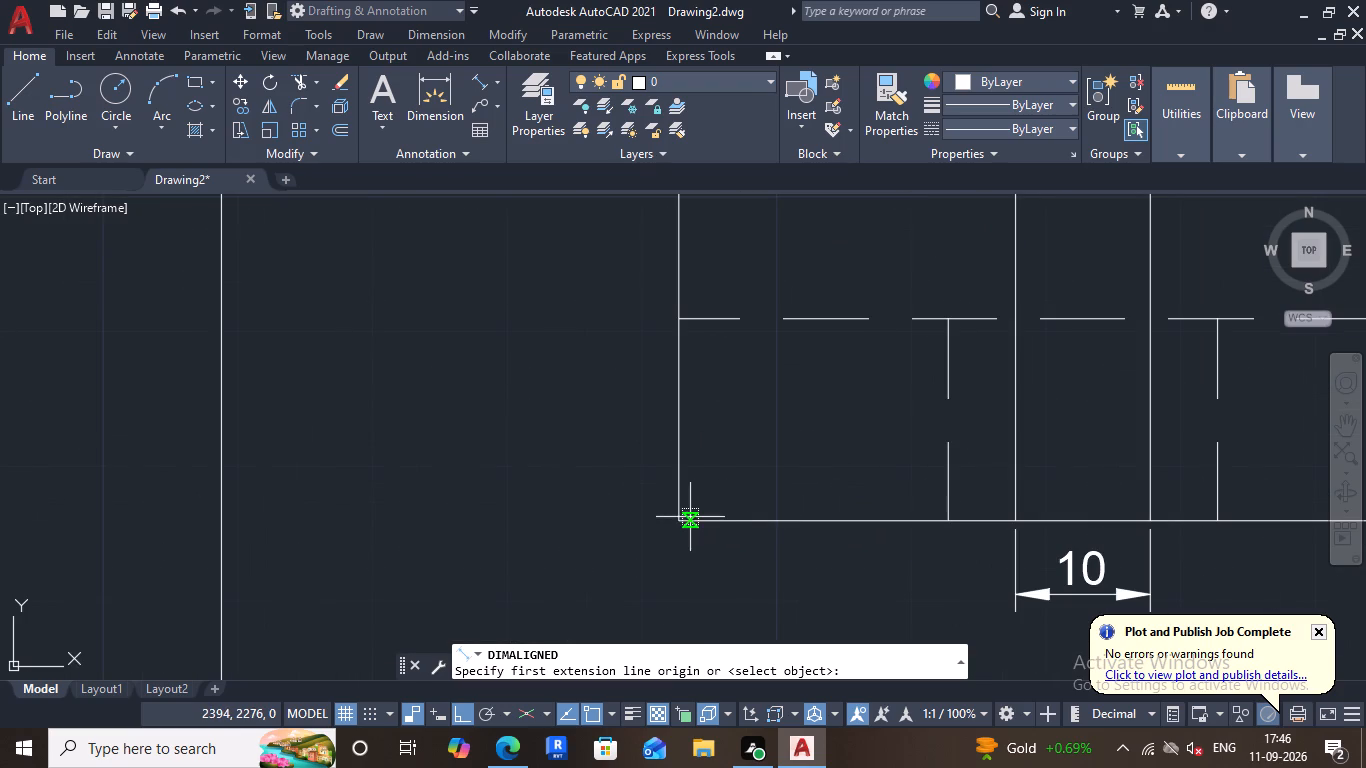
left_click(678, 517)
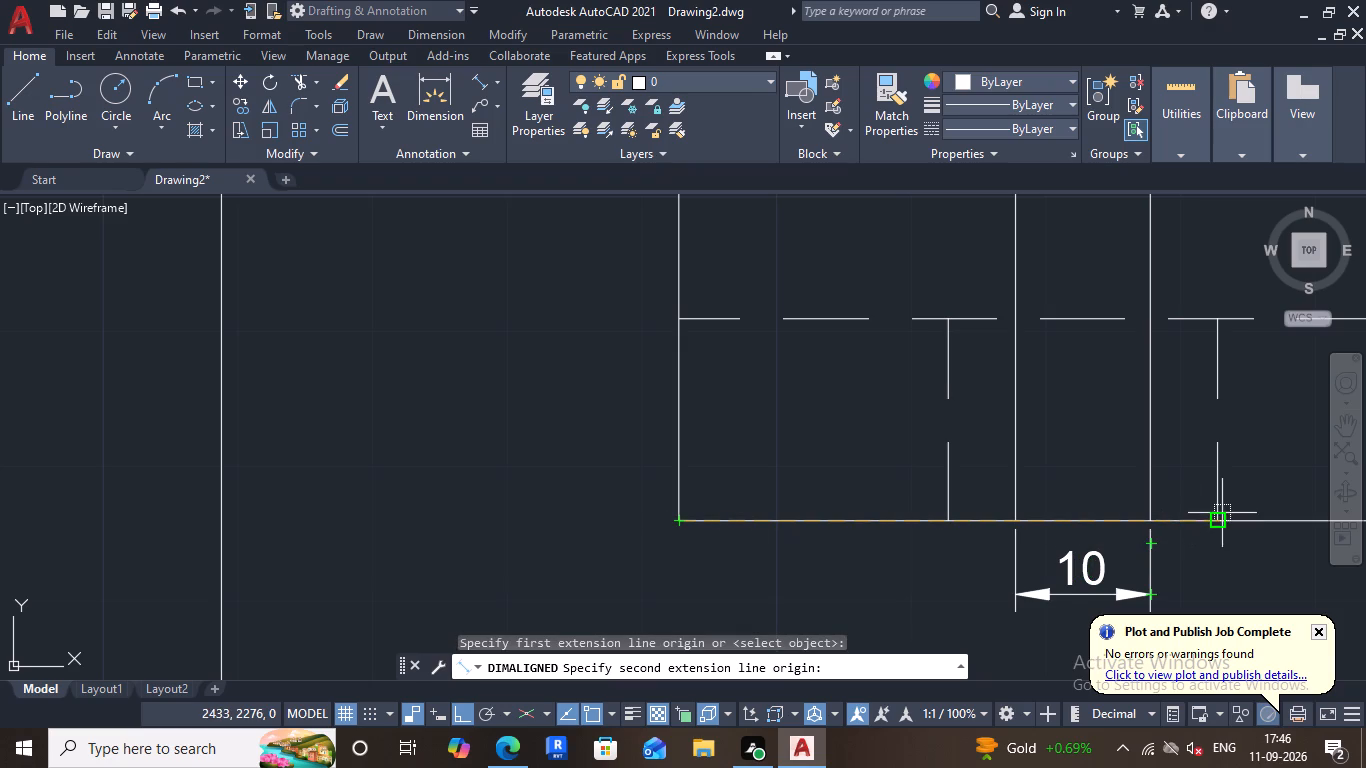
scroll(1220, 513, "down", 2)
middle_click_drag(1184, 516, 971, 524)
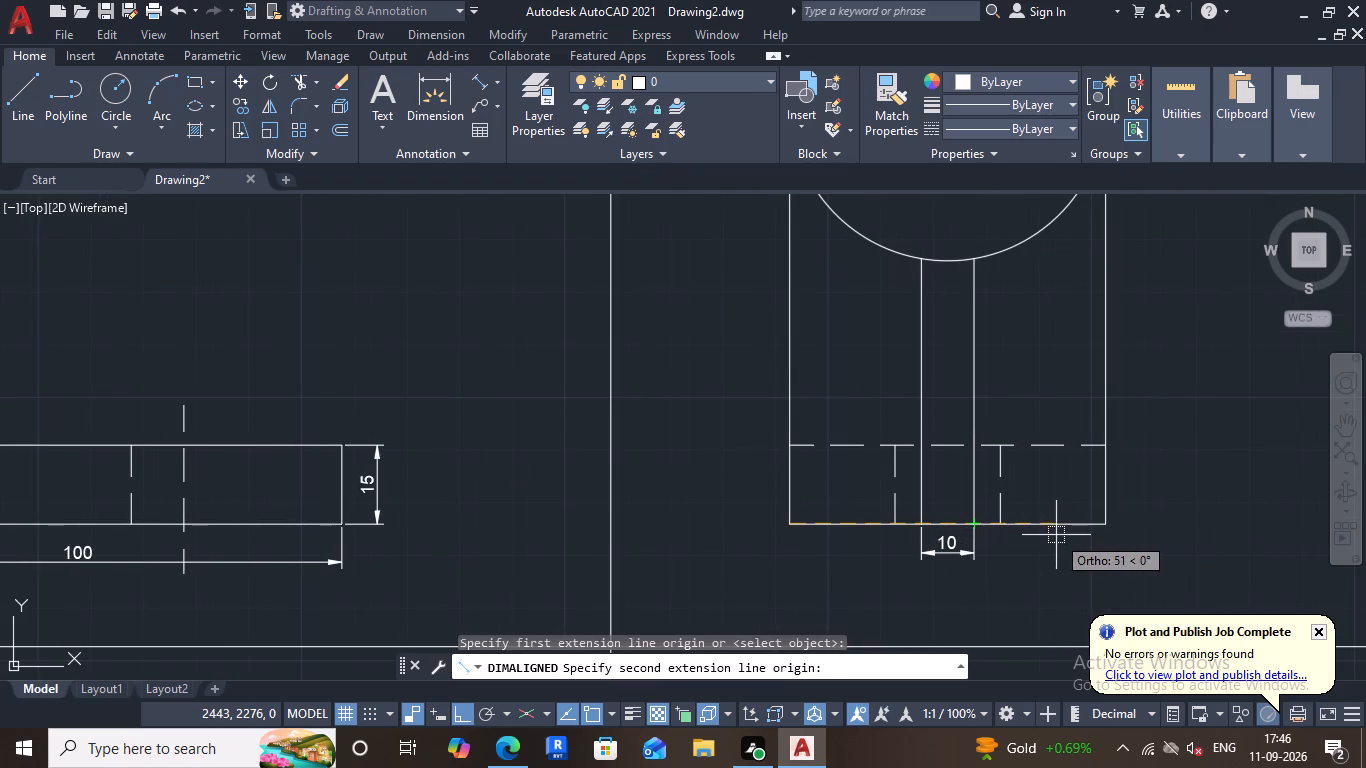
scroll(1056, 535, "up", 2)
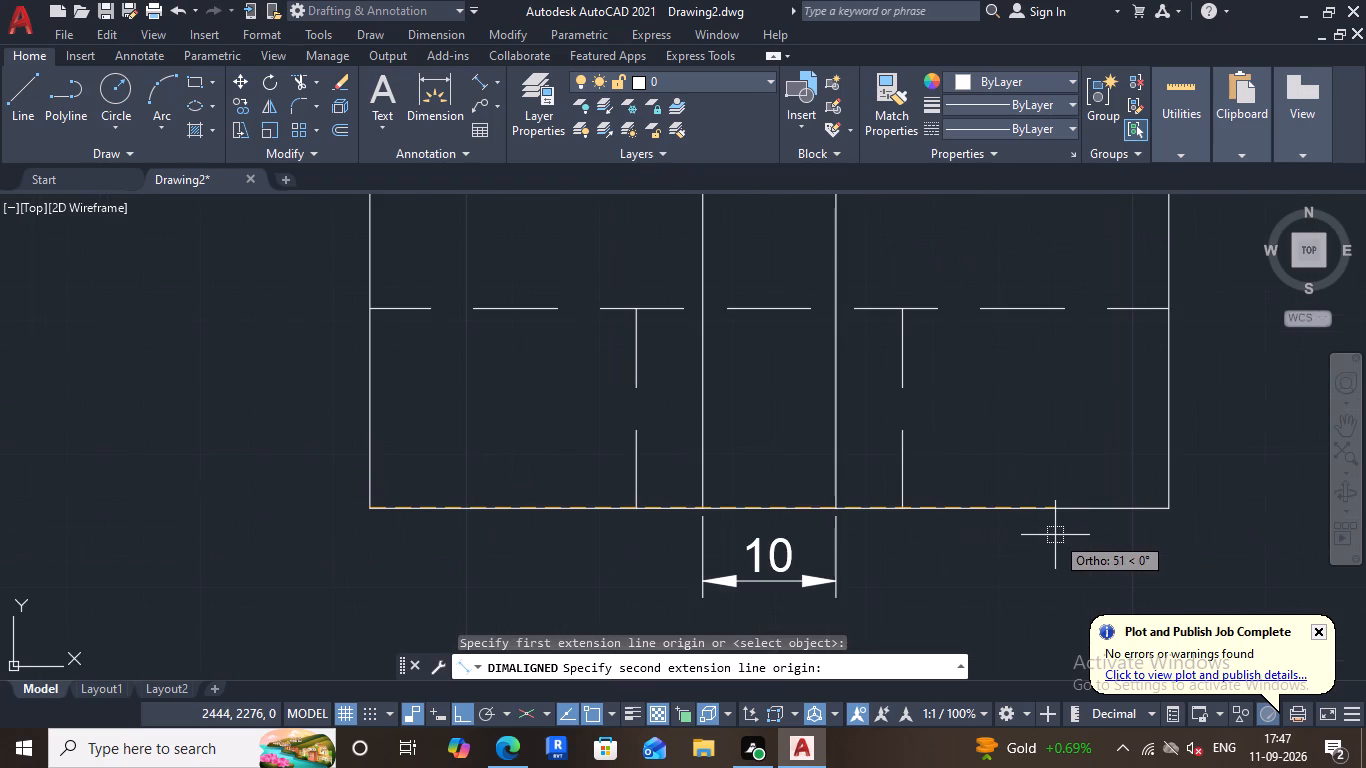
scroll(1055, 535, "down", 1)
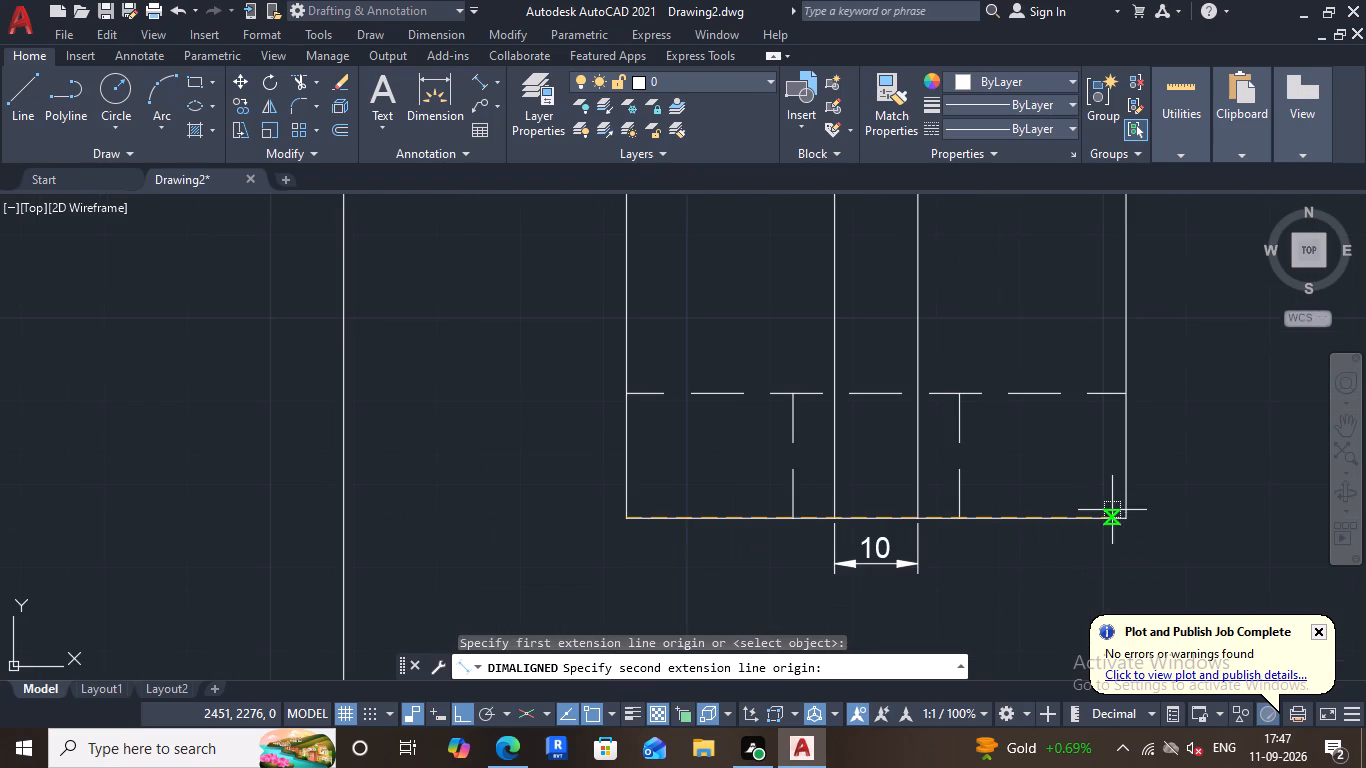
left_click(1121, 511)
scroll(1076, 555, "down", 2)
middle_click_drag(1051, 577, 1052, 577)
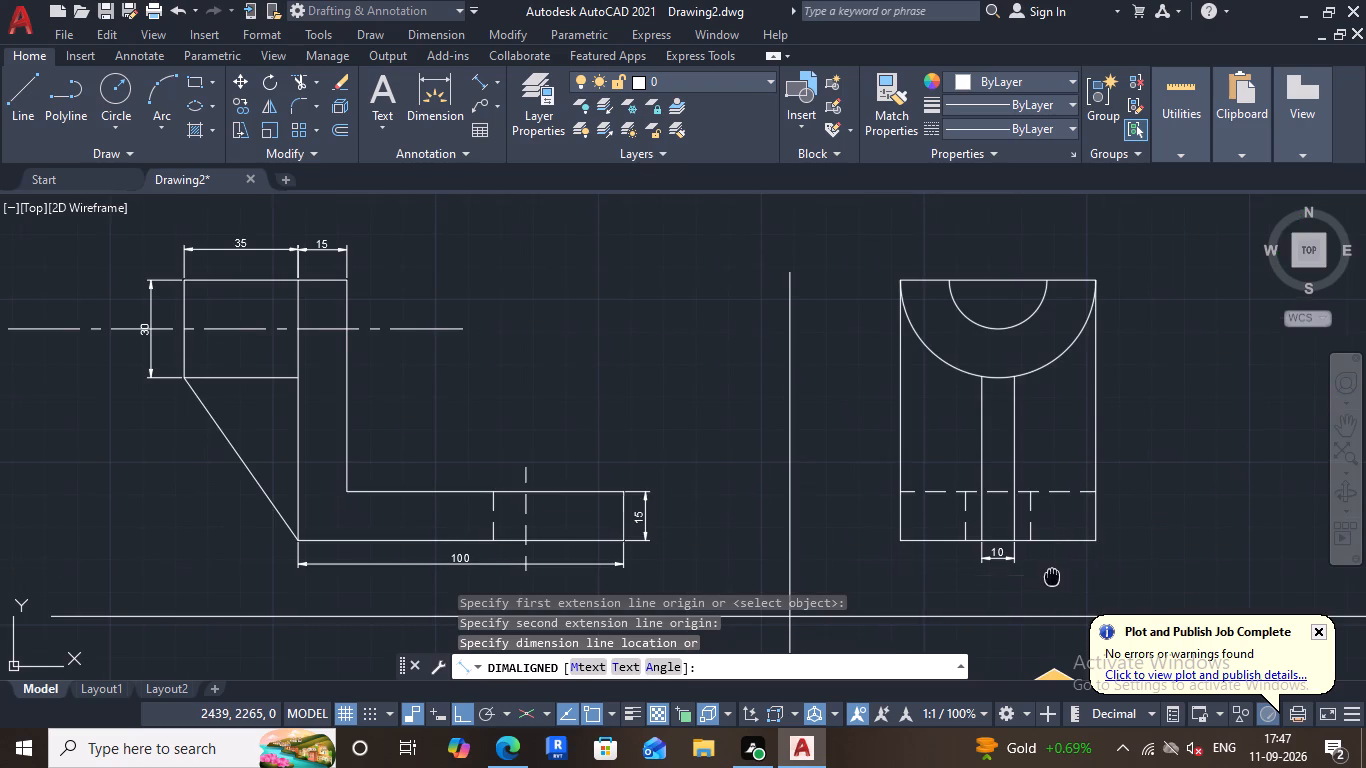
middle_click_drag(1052, 577, 1052, 563)
scroll(1040, 566, "up", 1)
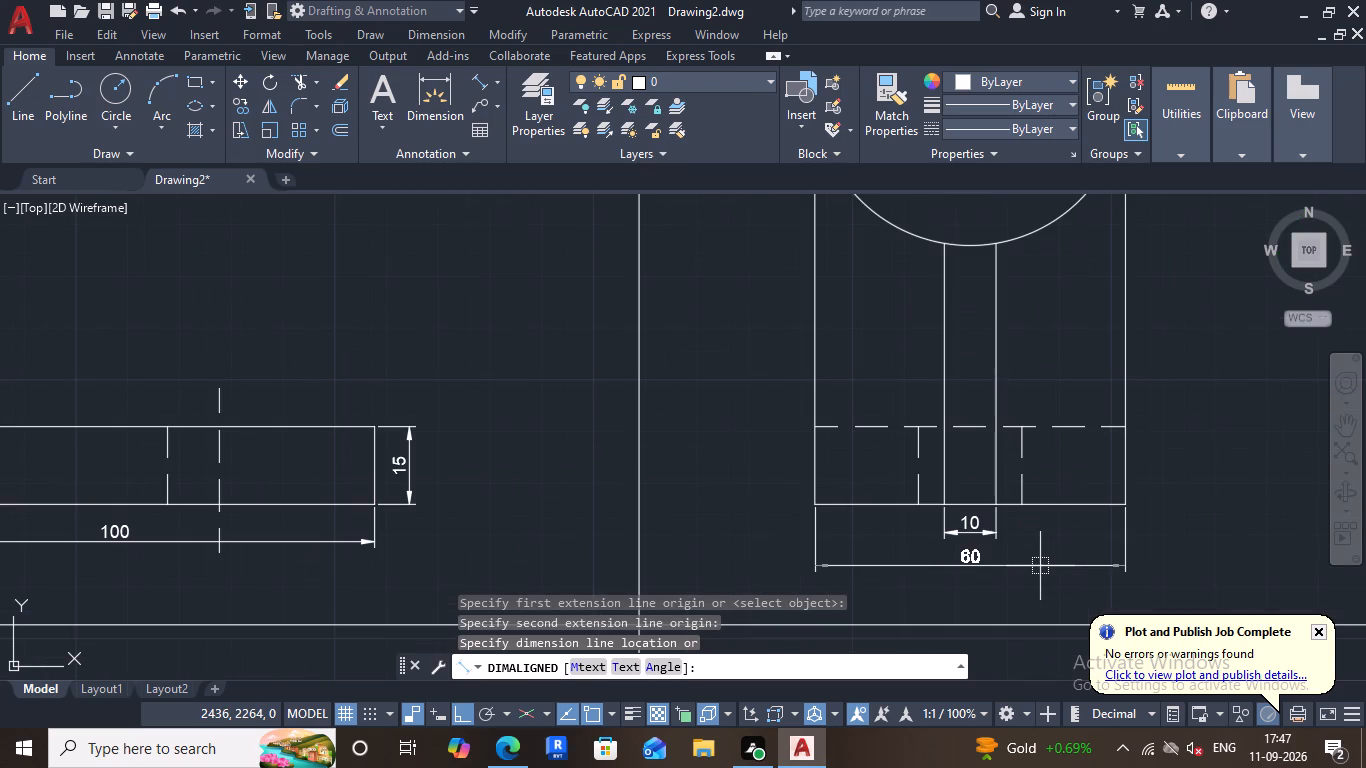
left_click(1039, 569)
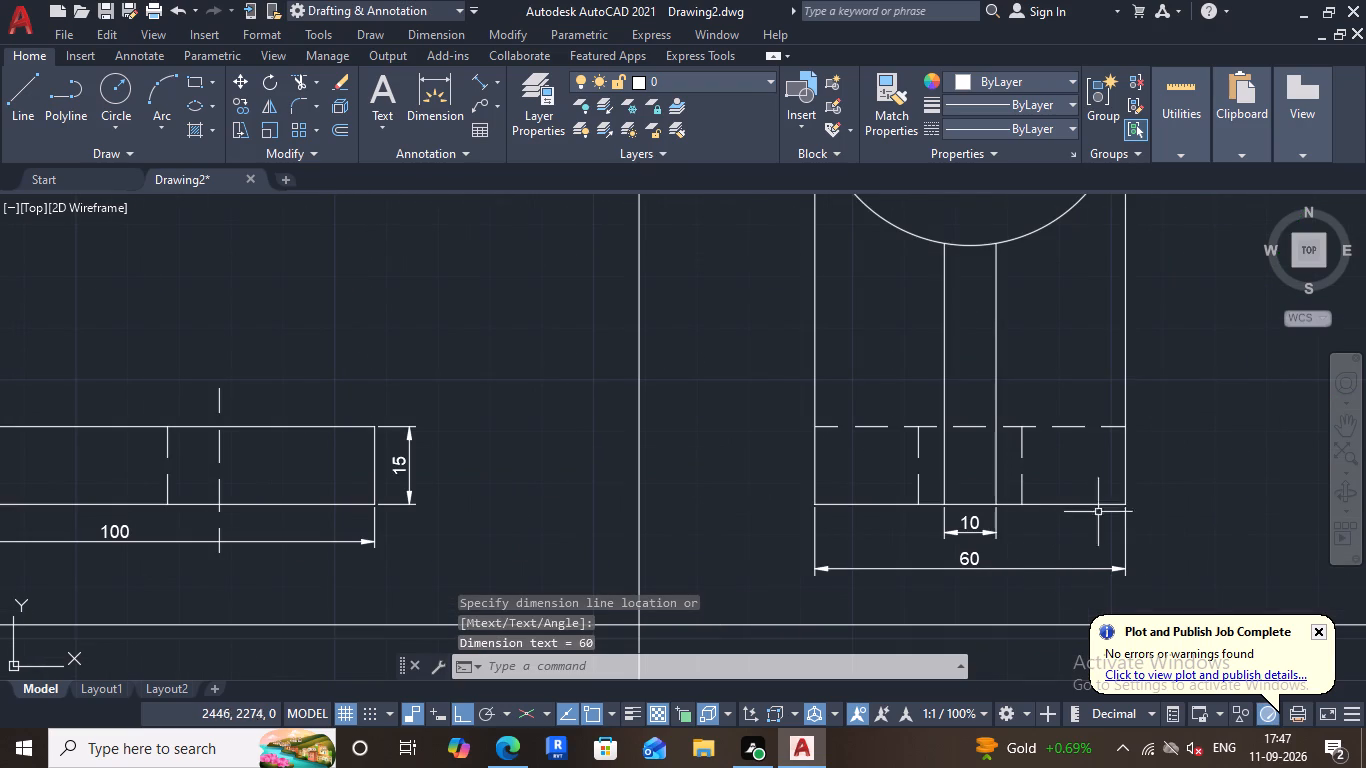
Add a radius dimension to the inner semicircle of the second view, with its text inside the arc.
middle_click_drag(1136, 485, 1142, 488)
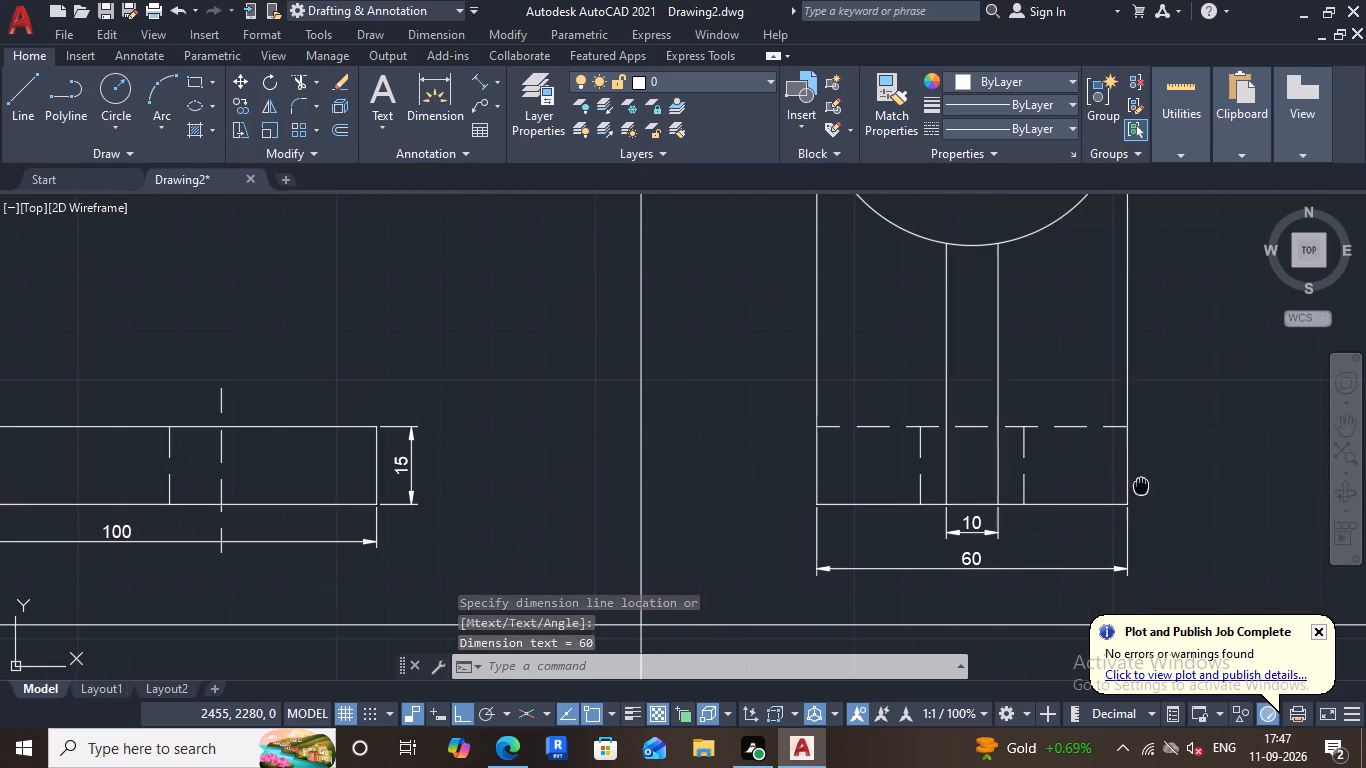
middle_click_drag(1142, 488, 1168, 563)
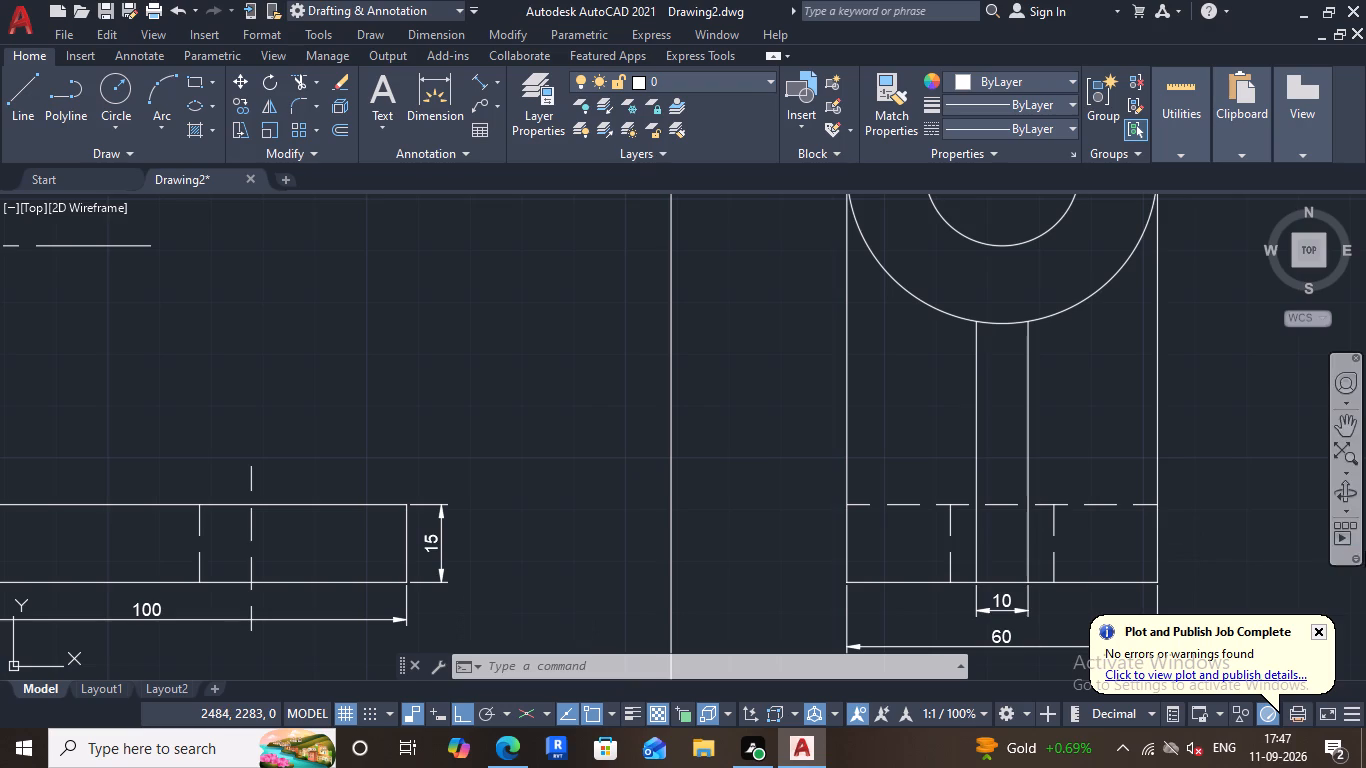
scroll(1365, 622, "down", 2)
middle_click_drag(1340, 600, 1274, 584)
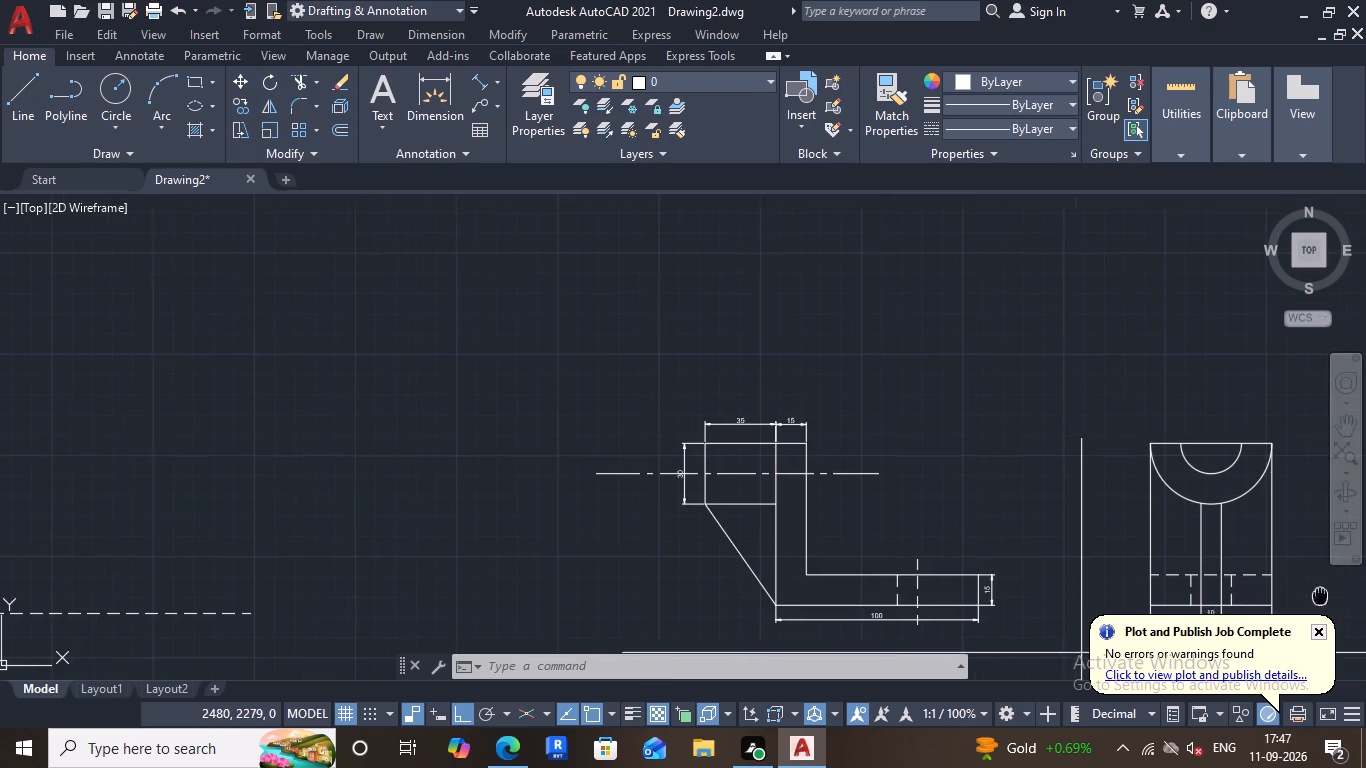
middle_click_drag(1274, 584, 1215, 548)
middle_click_drag(1206, 533, 1145, 533)
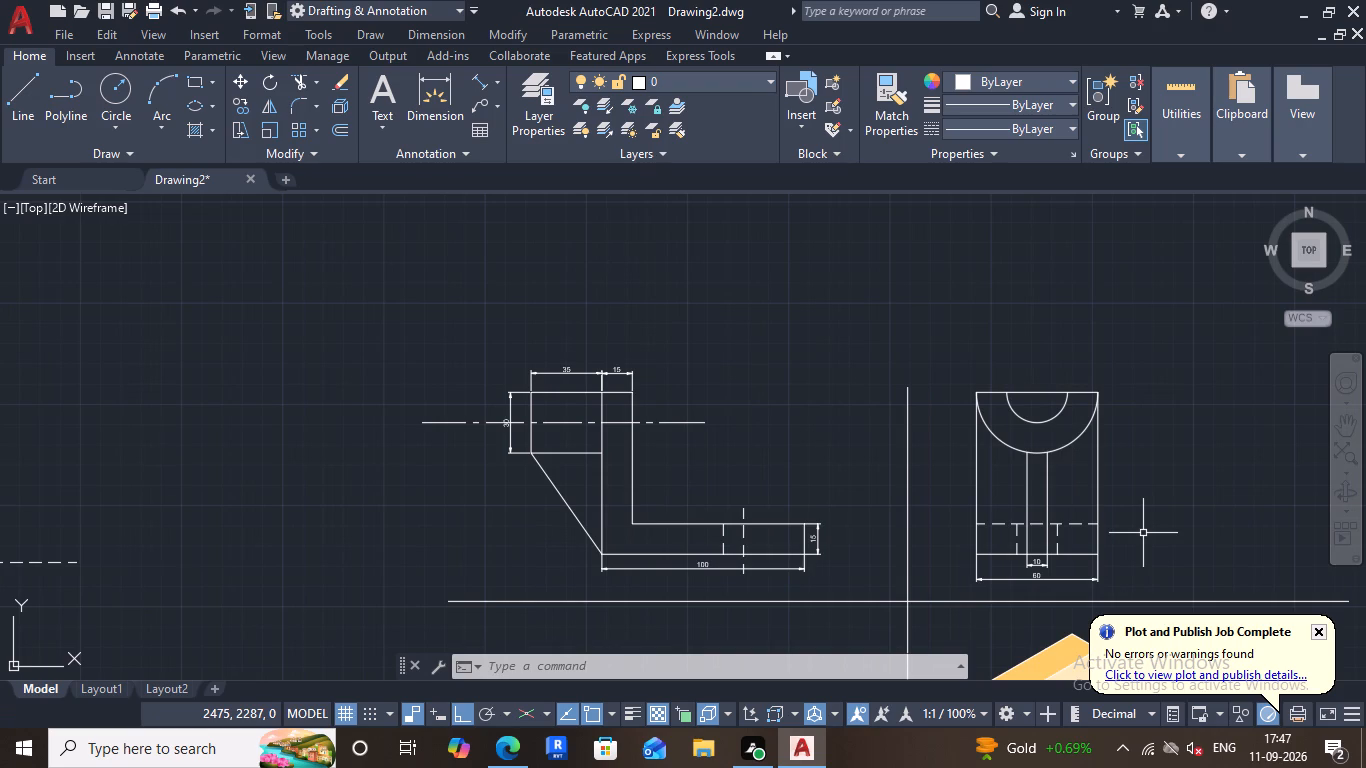
scroll(1194, 546, "down", 1)
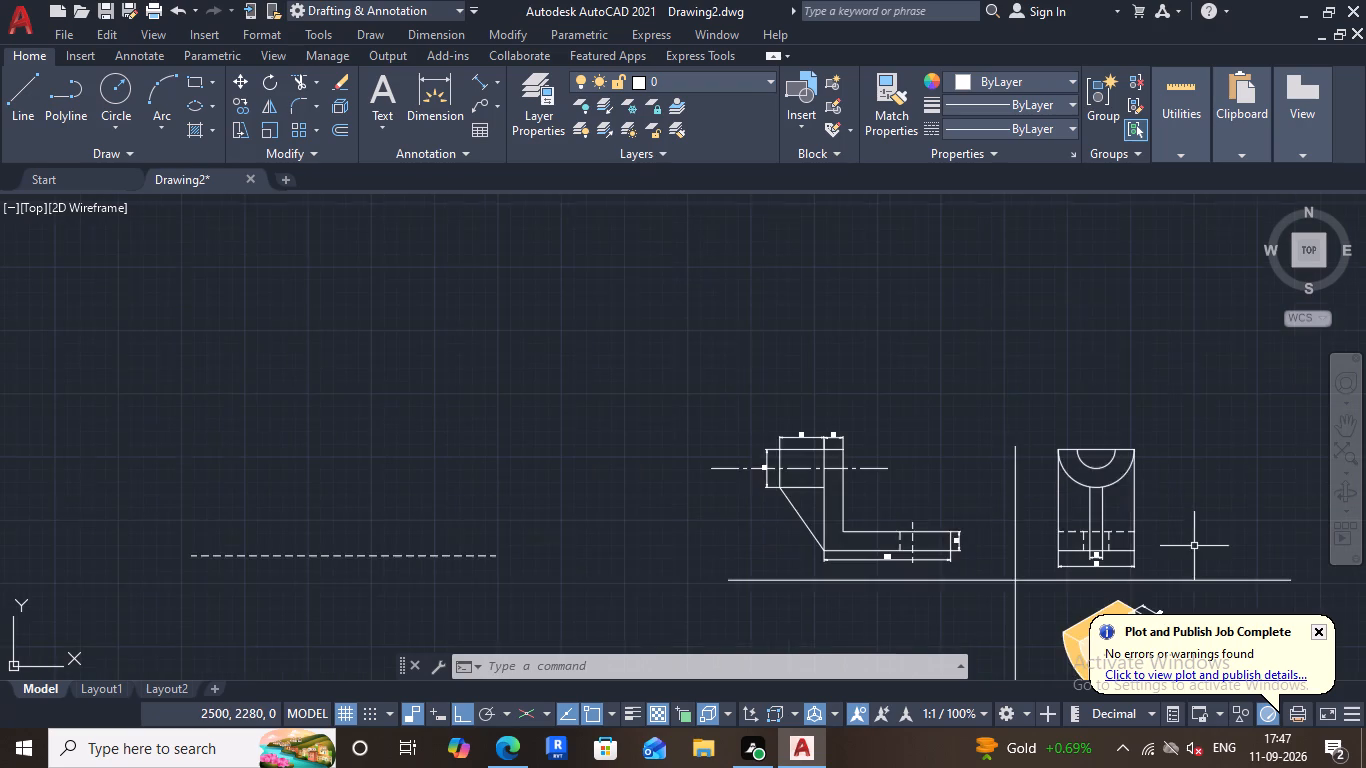
scroll(1131, 497, "up", 2)
middle_click_drag(1175, 517, 1073, 443)
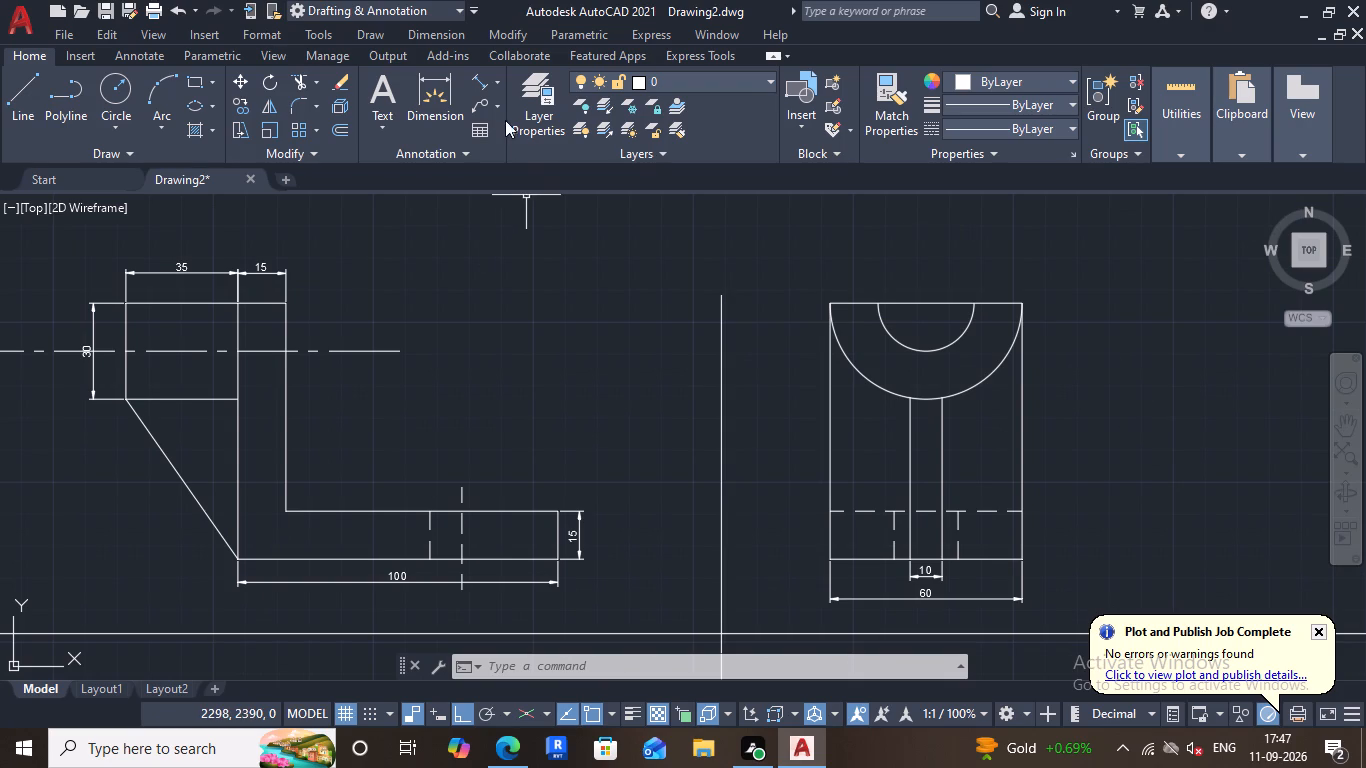
left_click(493, 84)
left_click(535, 274)
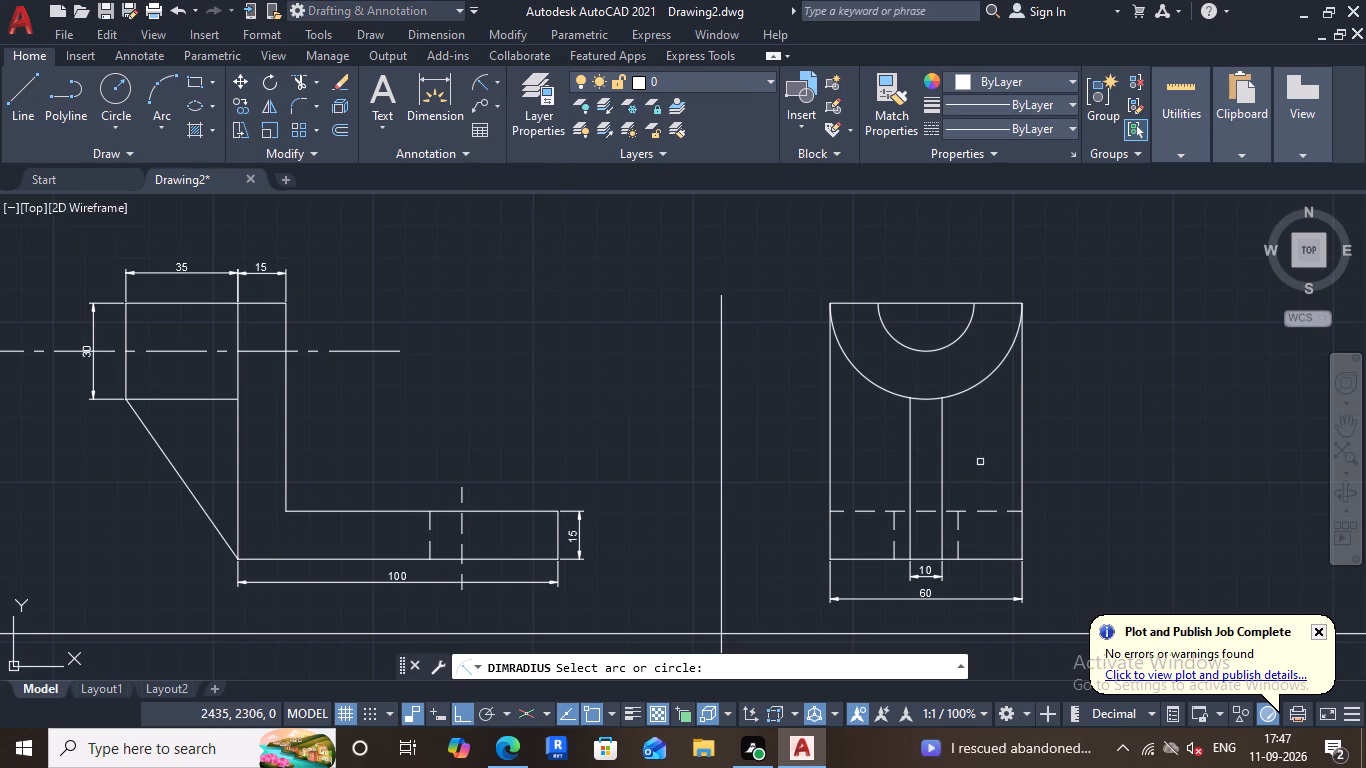
scroll(880, 372, "up", 1)
left_click(918, 328)
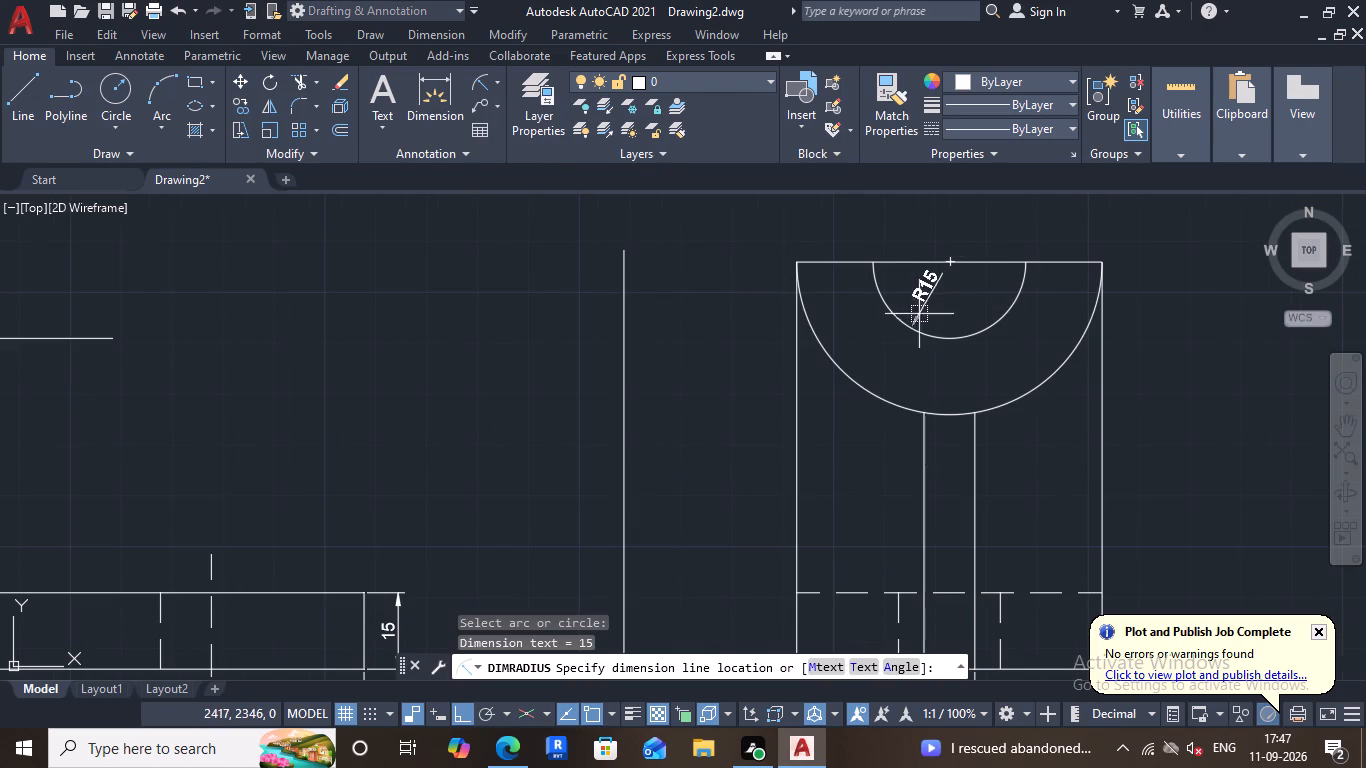
left_click(924, 323)
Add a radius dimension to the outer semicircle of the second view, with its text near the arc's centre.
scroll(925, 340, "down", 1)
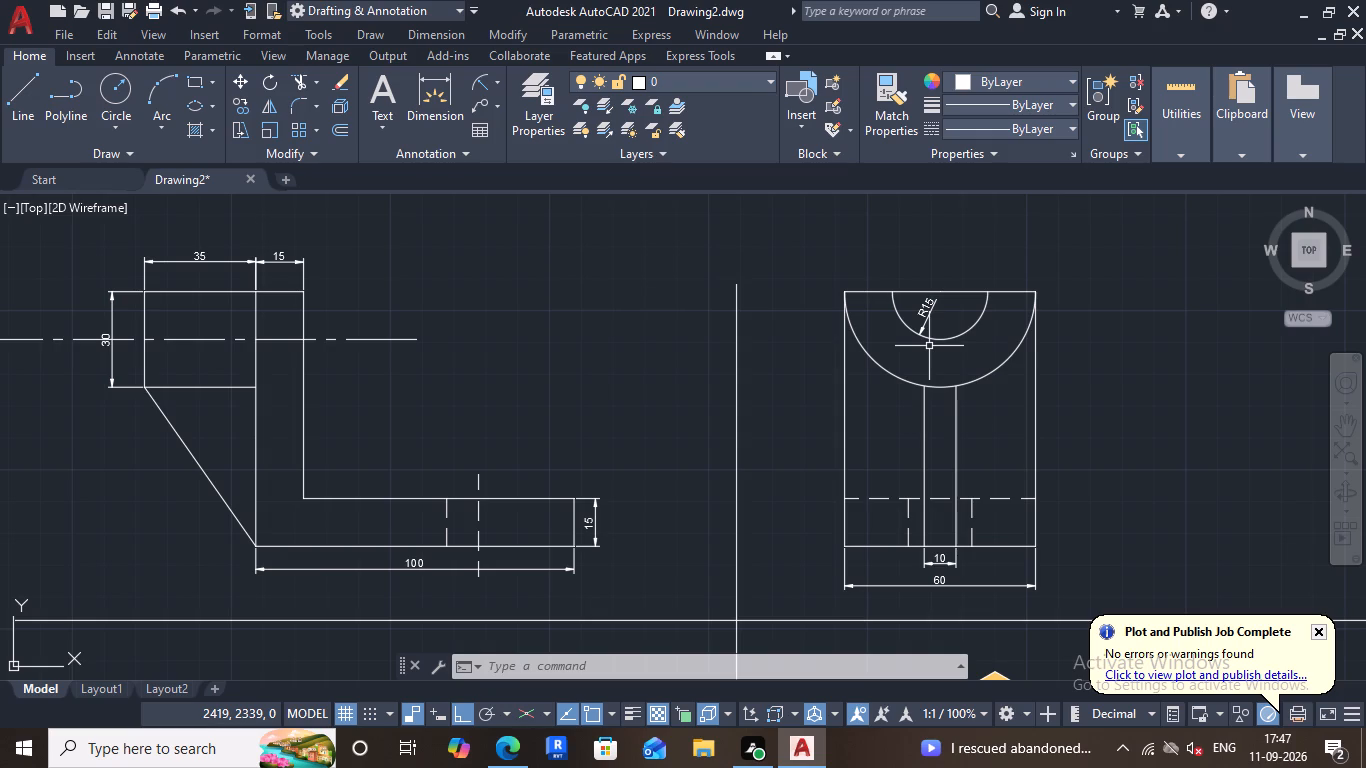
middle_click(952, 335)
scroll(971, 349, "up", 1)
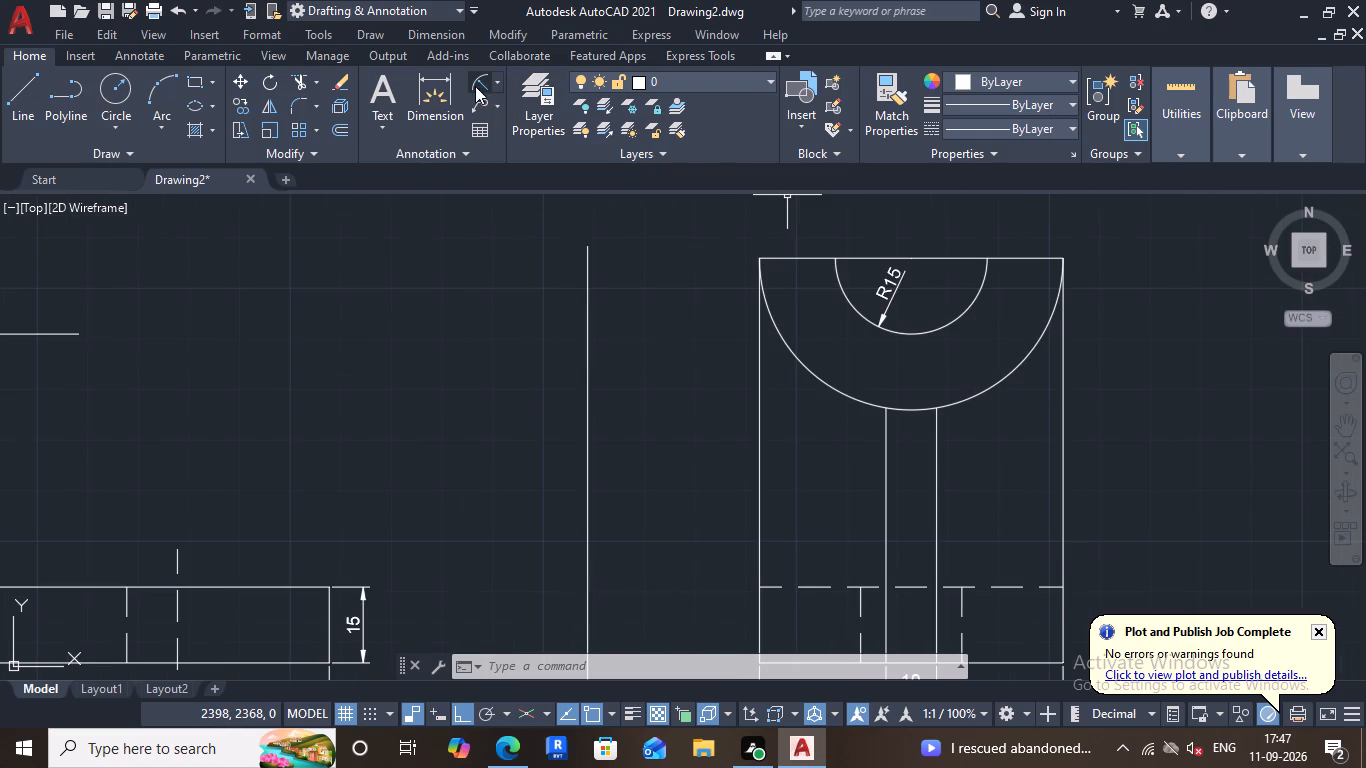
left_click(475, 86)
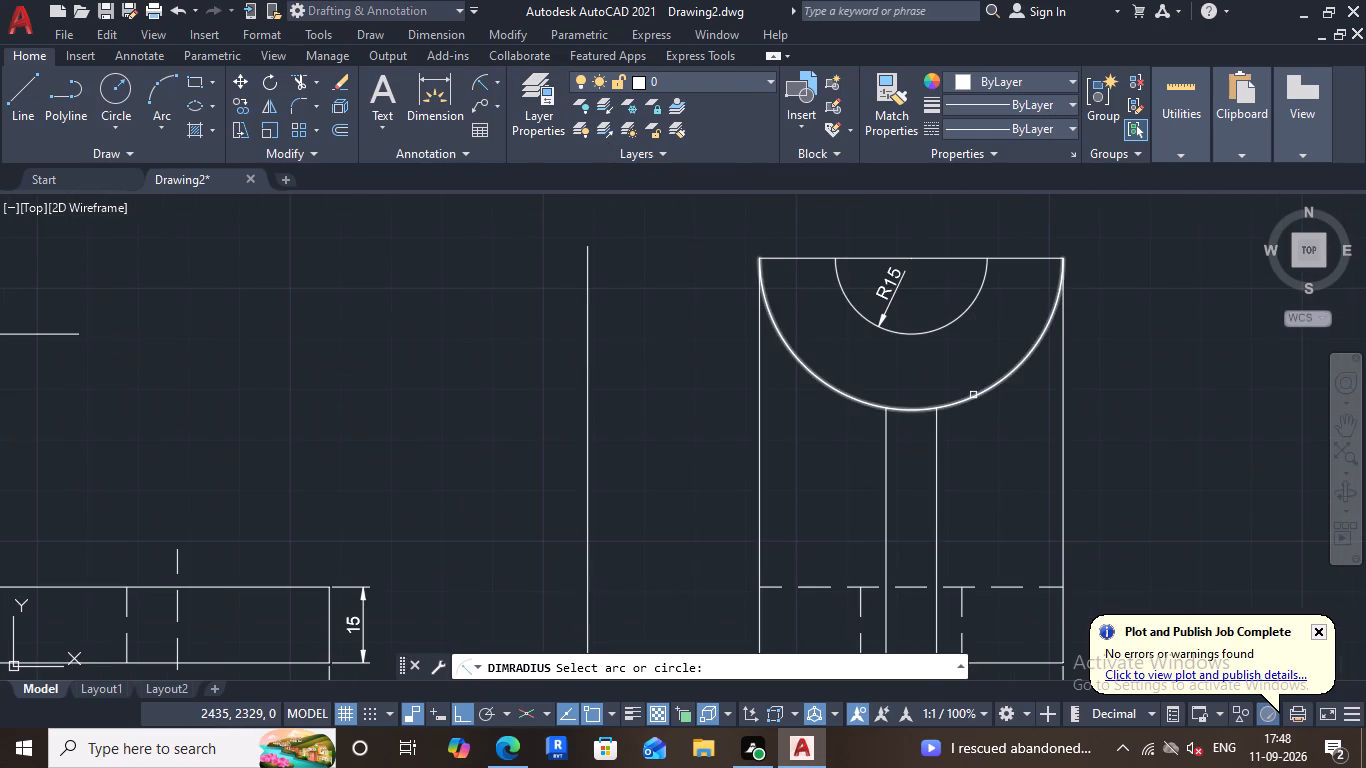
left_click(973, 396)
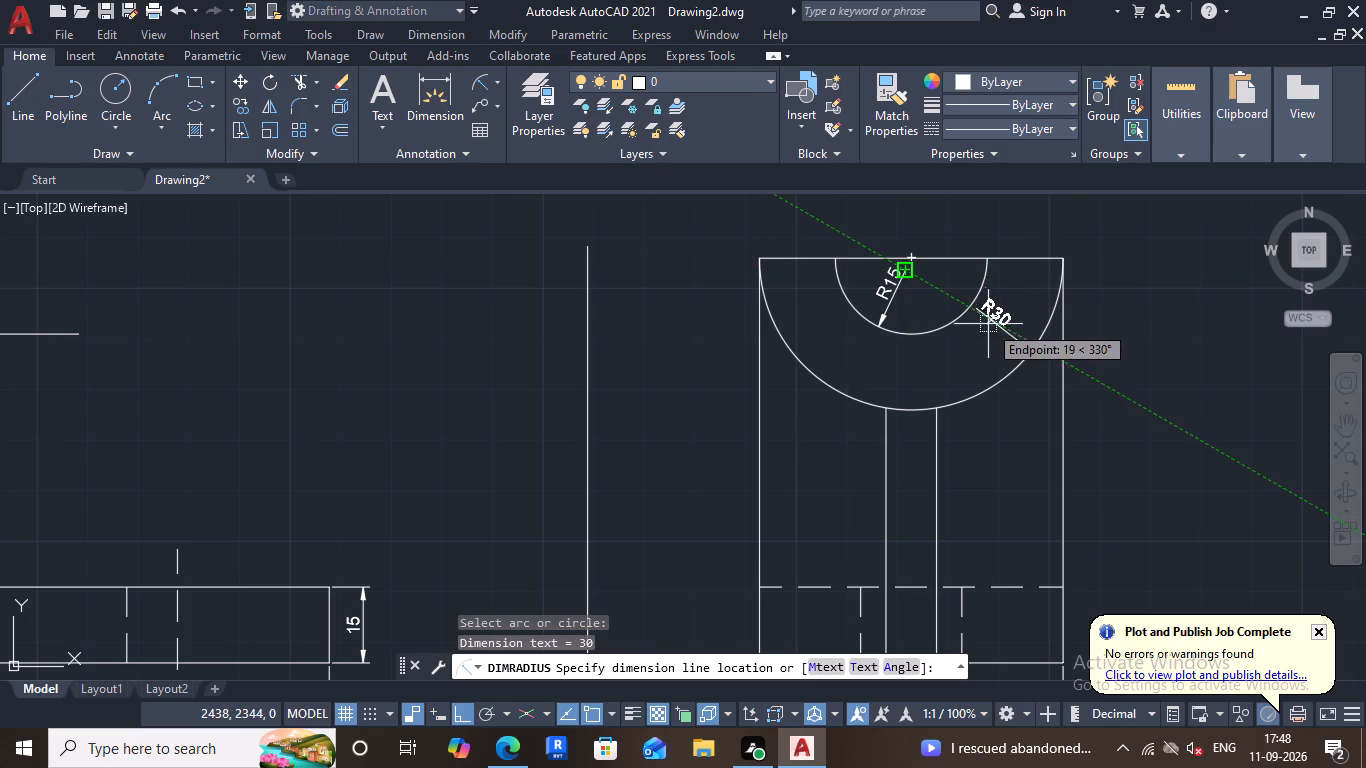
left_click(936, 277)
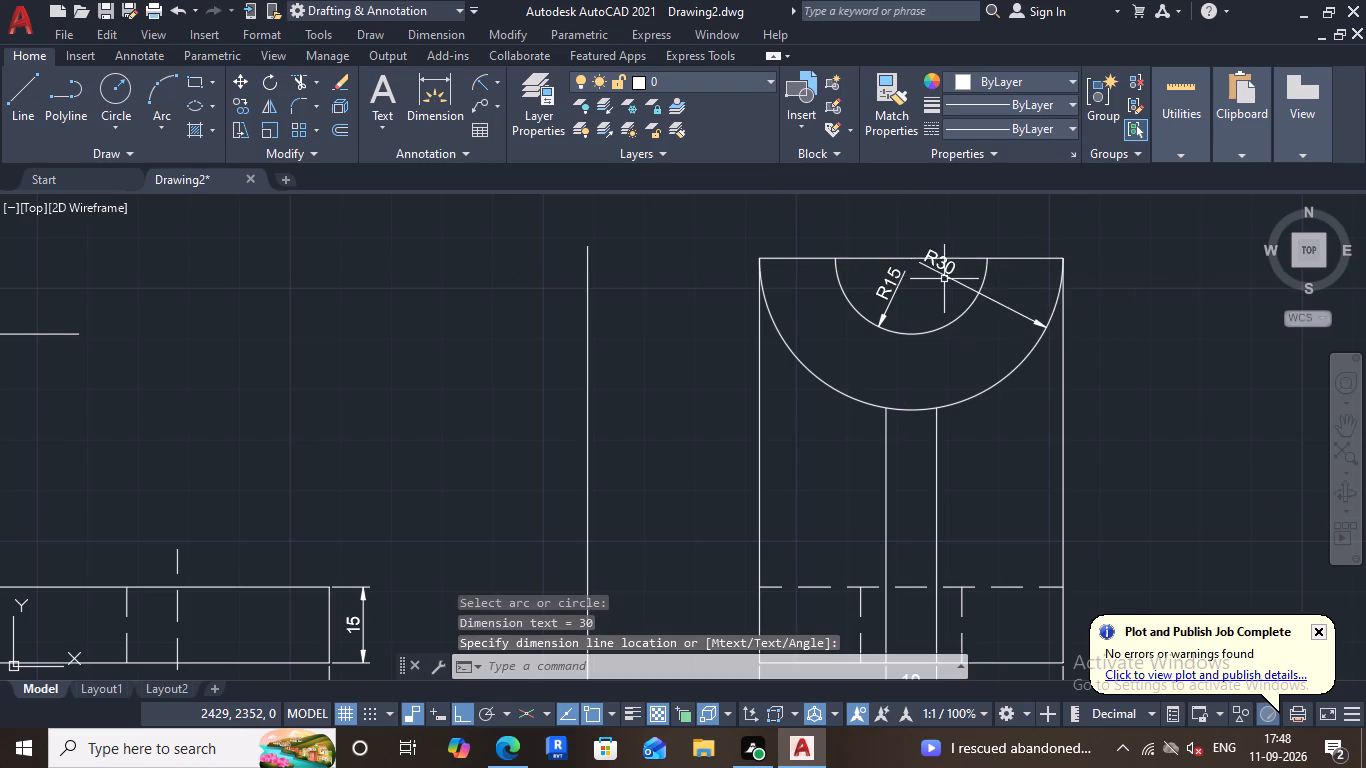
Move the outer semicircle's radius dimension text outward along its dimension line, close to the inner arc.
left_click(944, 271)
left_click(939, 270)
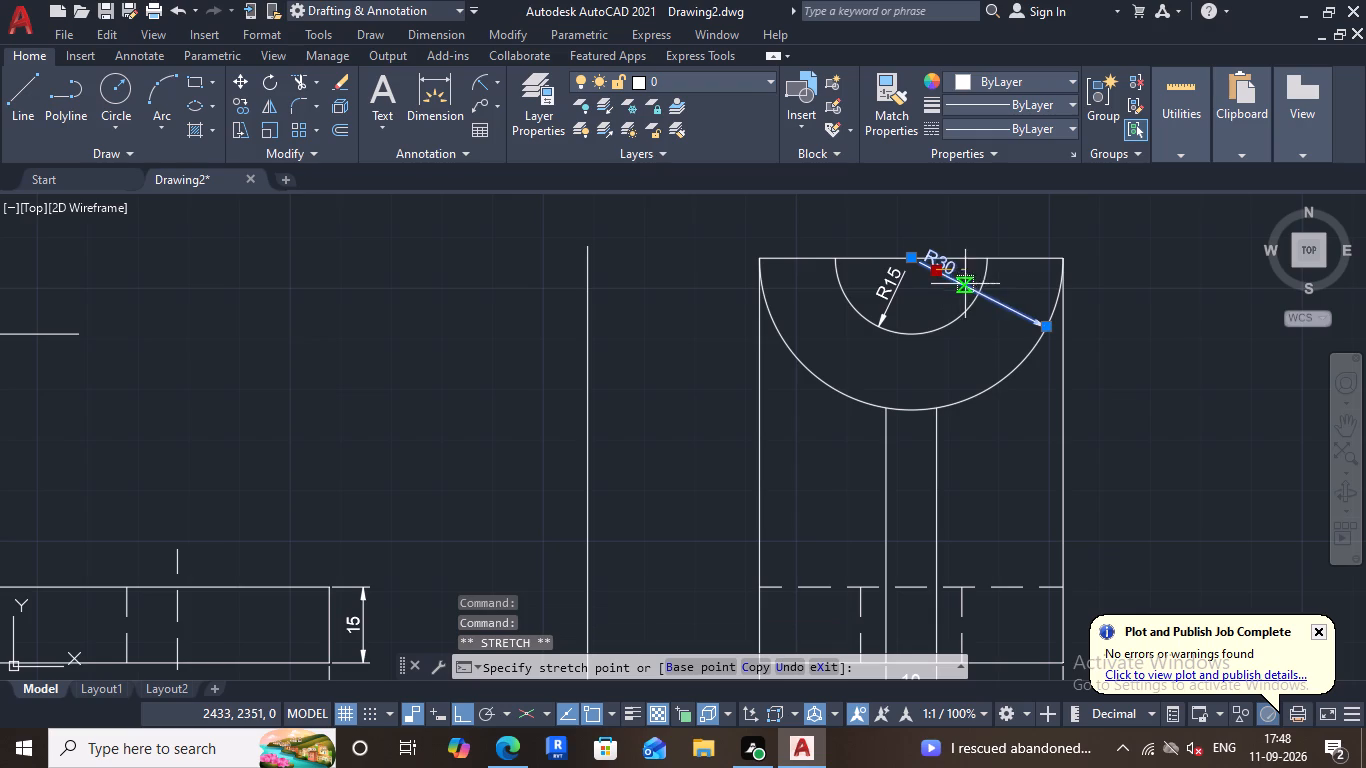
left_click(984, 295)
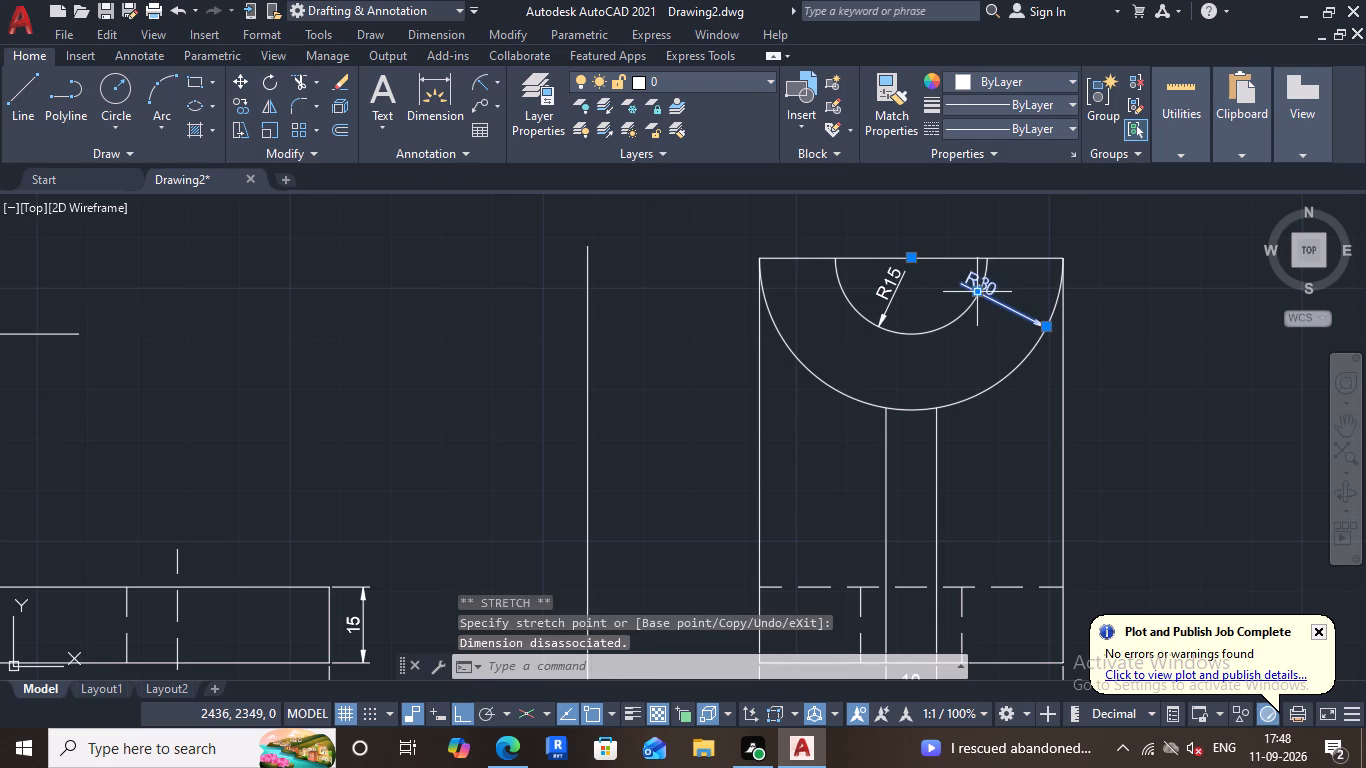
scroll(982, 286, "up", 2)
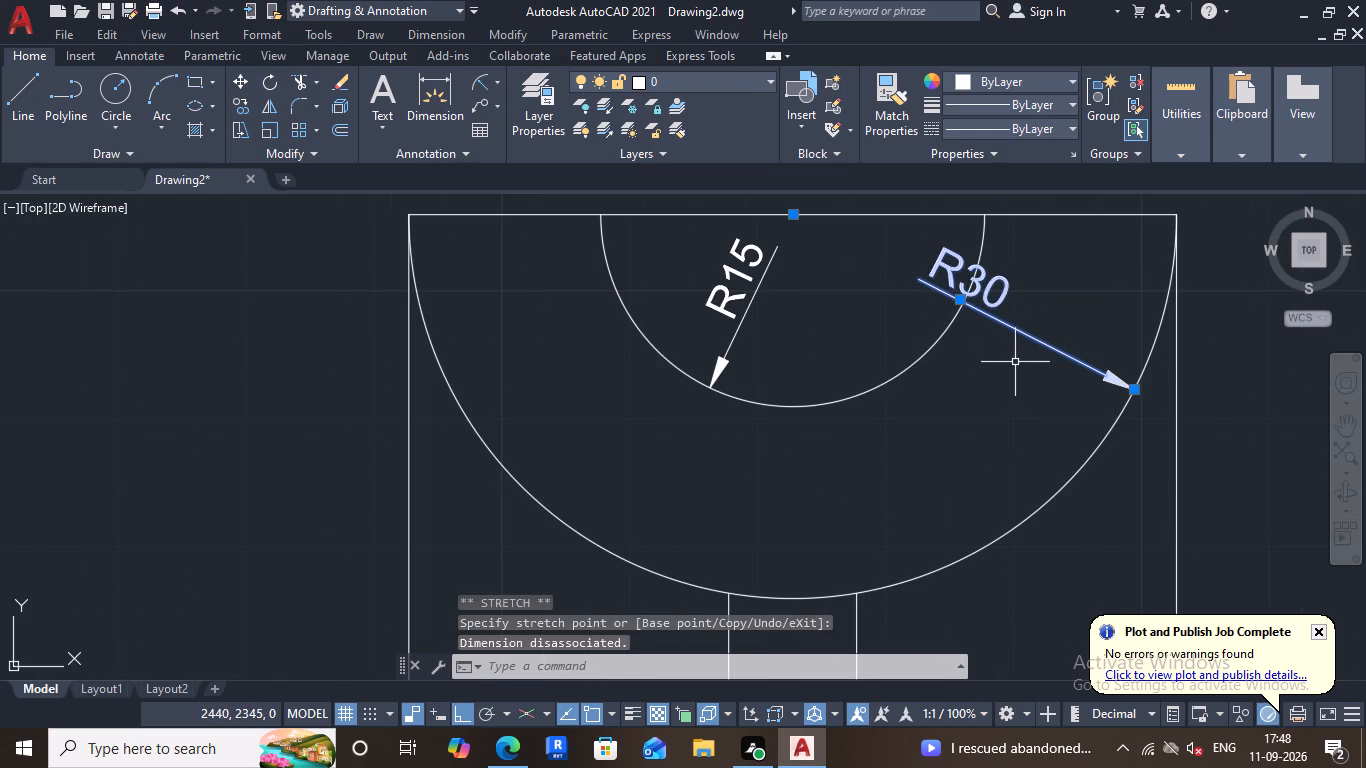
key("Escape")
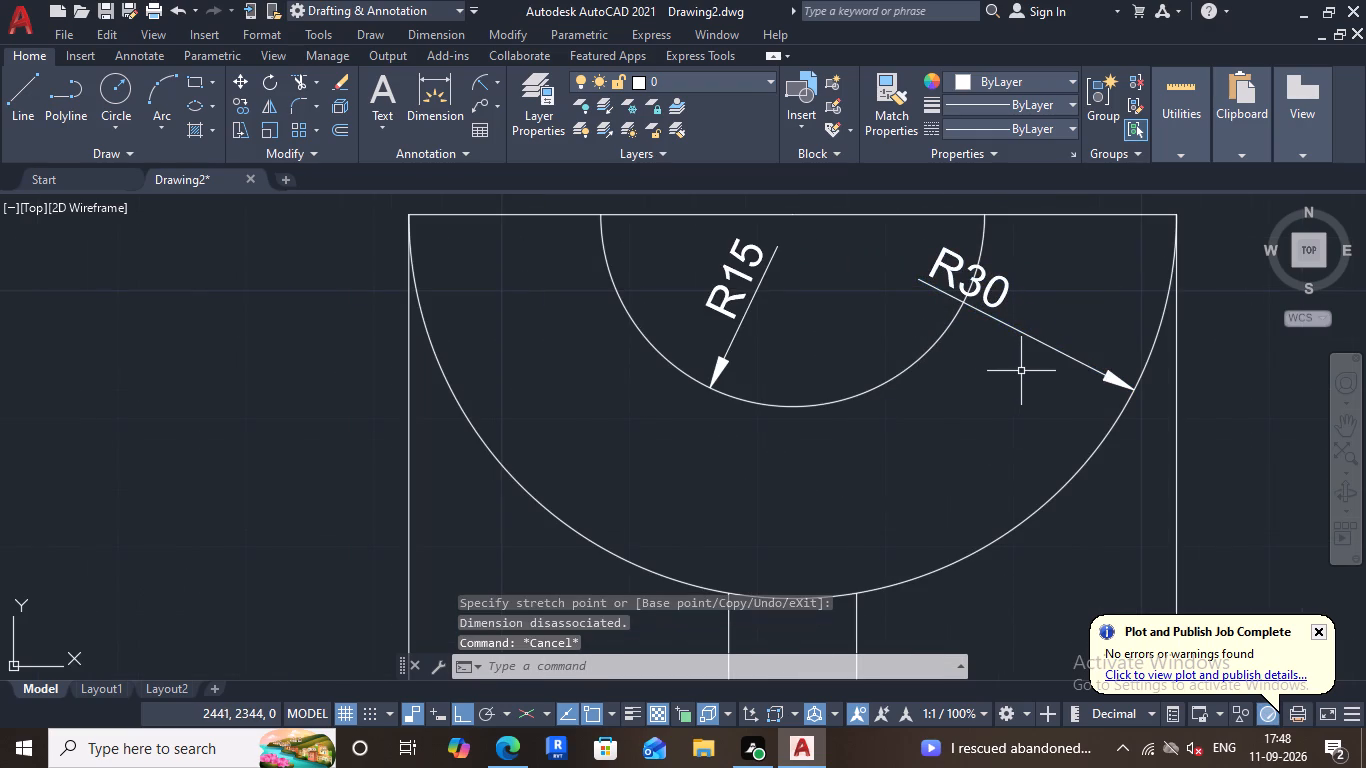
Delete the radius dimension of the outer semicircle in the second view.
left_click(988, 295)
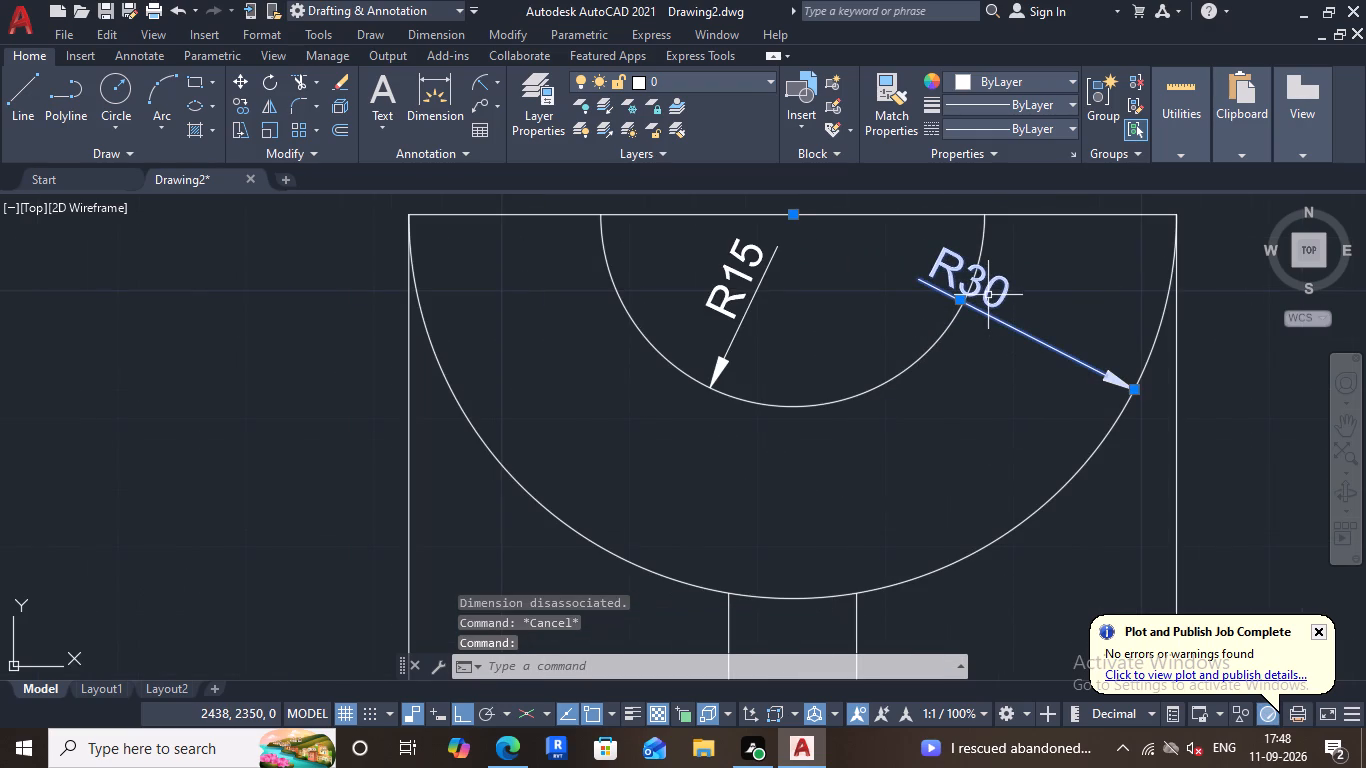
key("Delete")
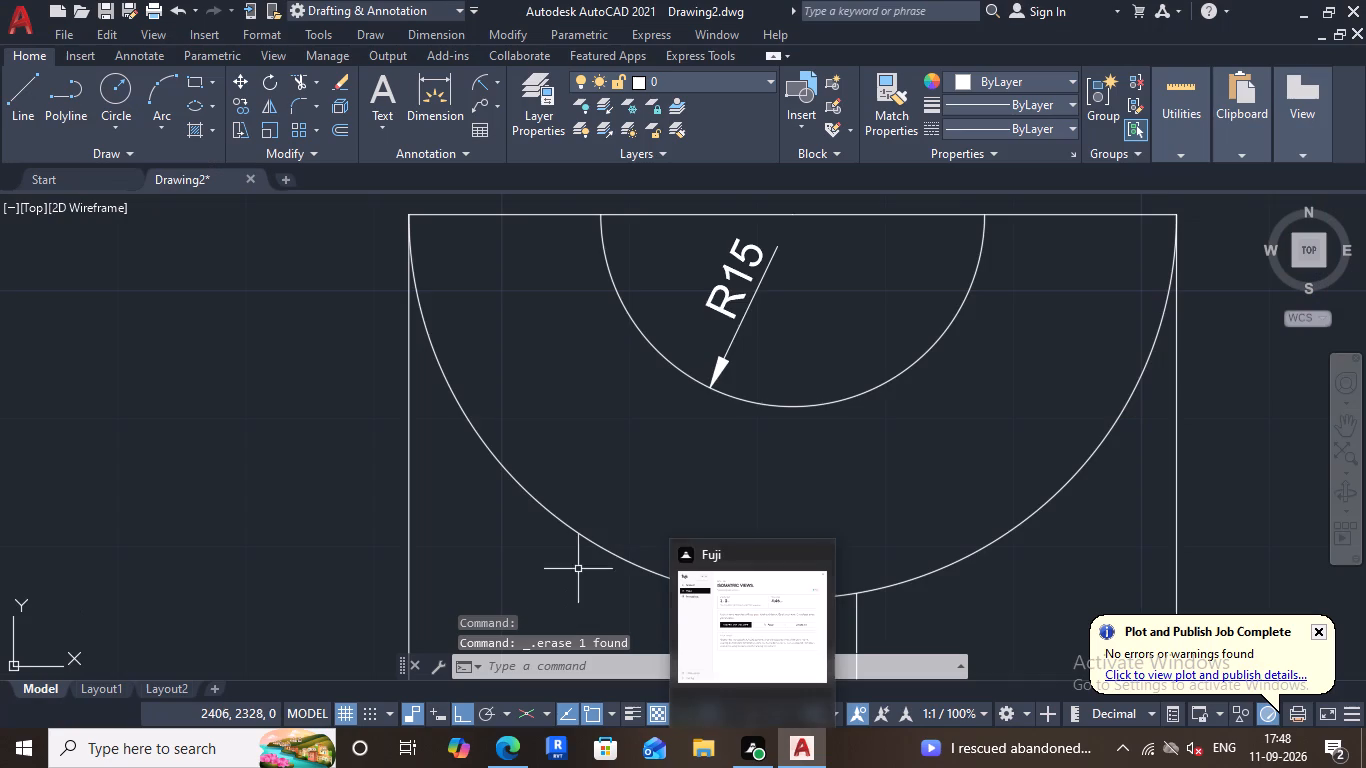
Draw a vertical projection line about 70 units down from the first view's lower right base corner, crossing the horizontal reference line.
scroll(654, 498, "down", 3)
middle_click_drag(731, 566, 758, 479)
scroll(751, 512, "up", 1)
scroll(791, 478, "down", 2)
scroll(782, 514, "up", 2)
middle_click_drag(820, 474, 977, 526)
scroll(955, 478, "down", 3)
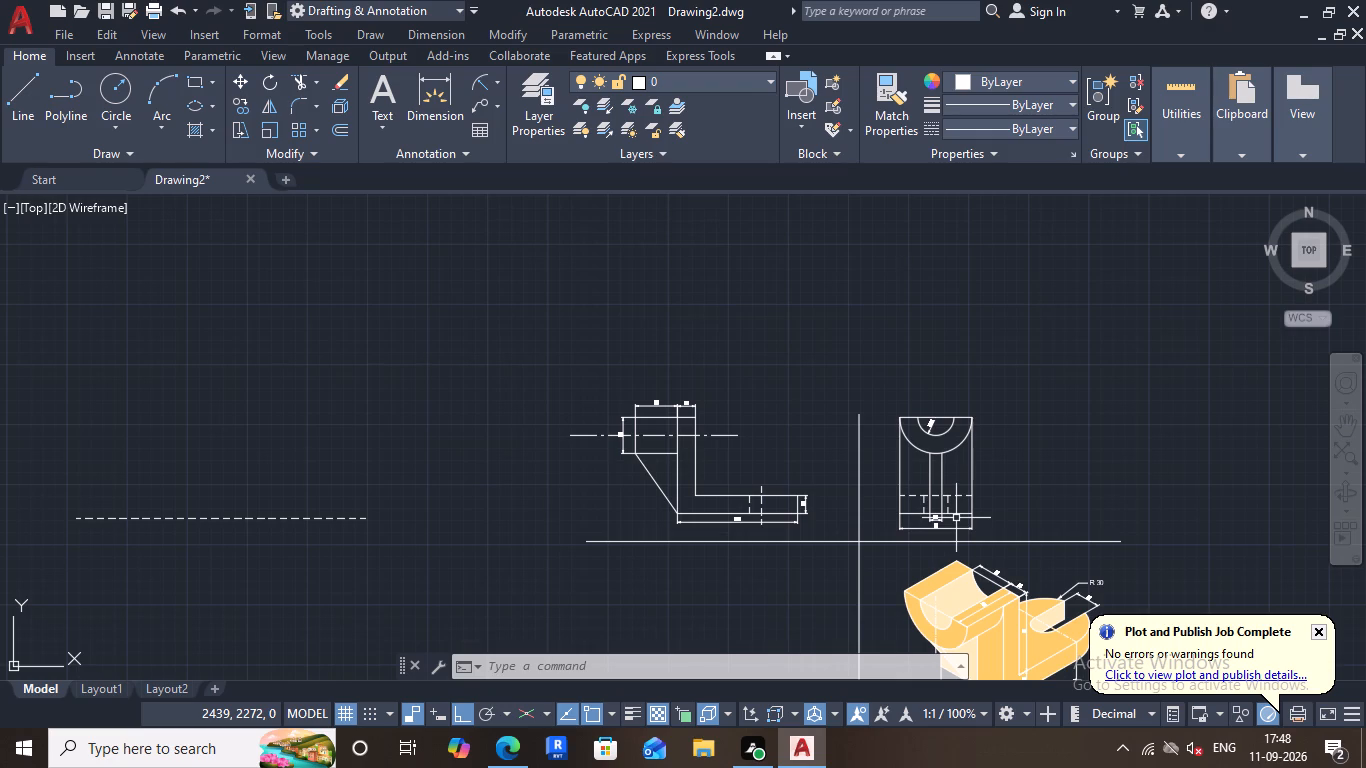
scroll(1037, 530, "down", 2)
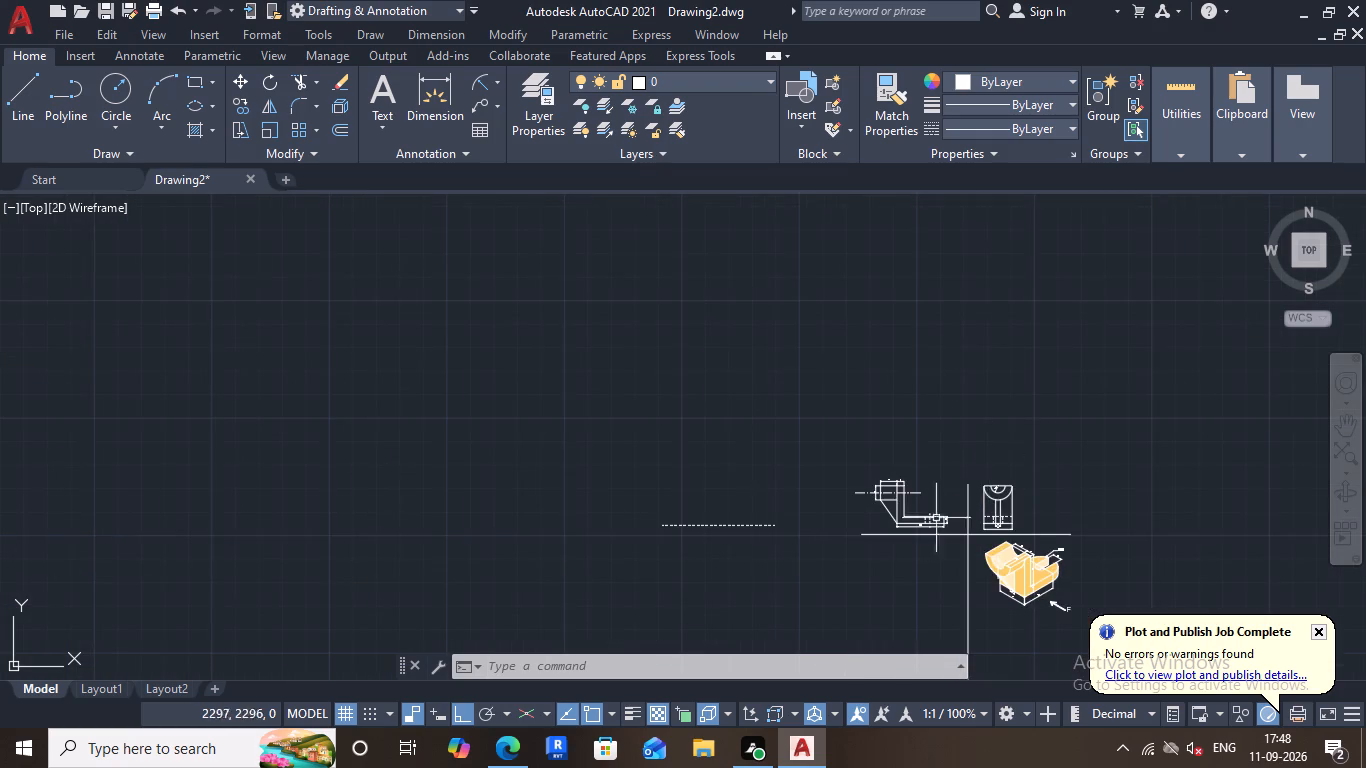
scroll(930, 528, "up", 2)
middle_click_drag(1005, 478, 813, 354)
scroll(847, 375, "up", 1)
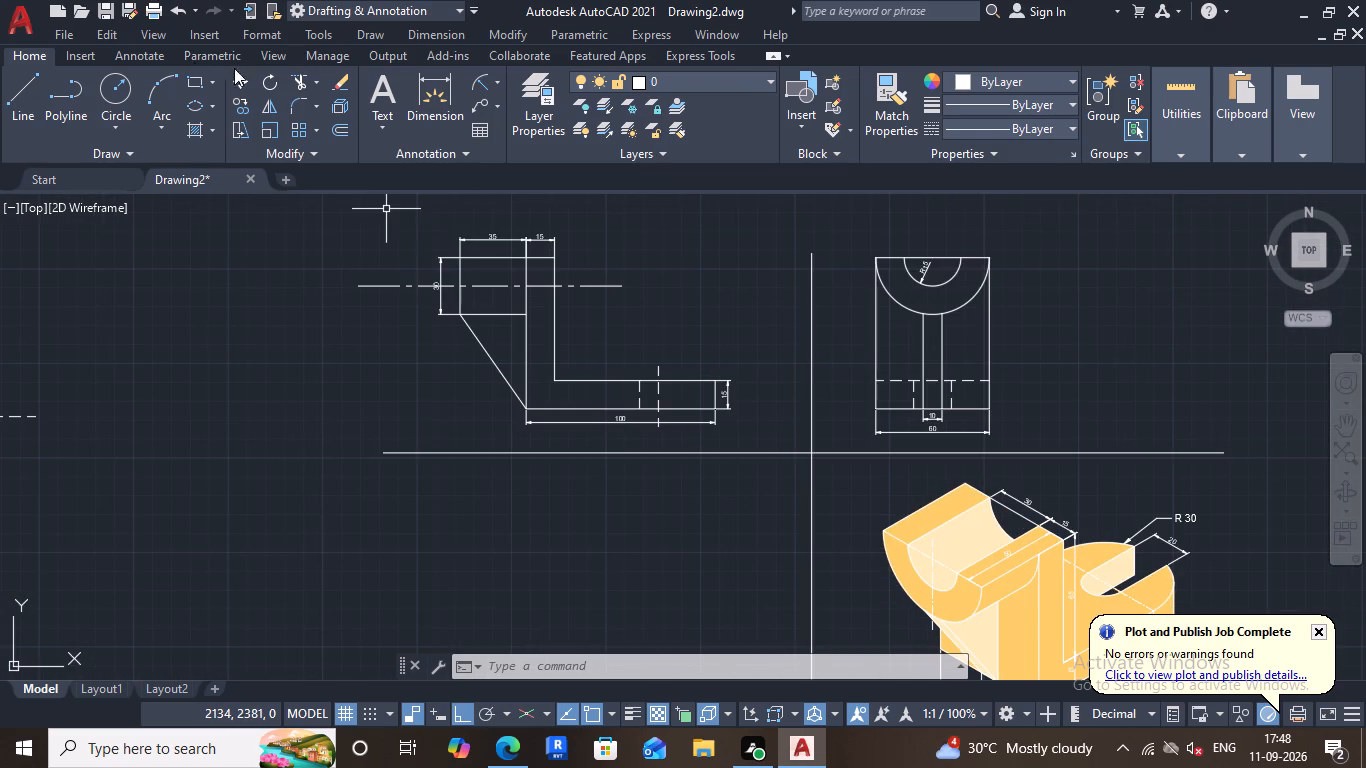
left_click(35, 94)
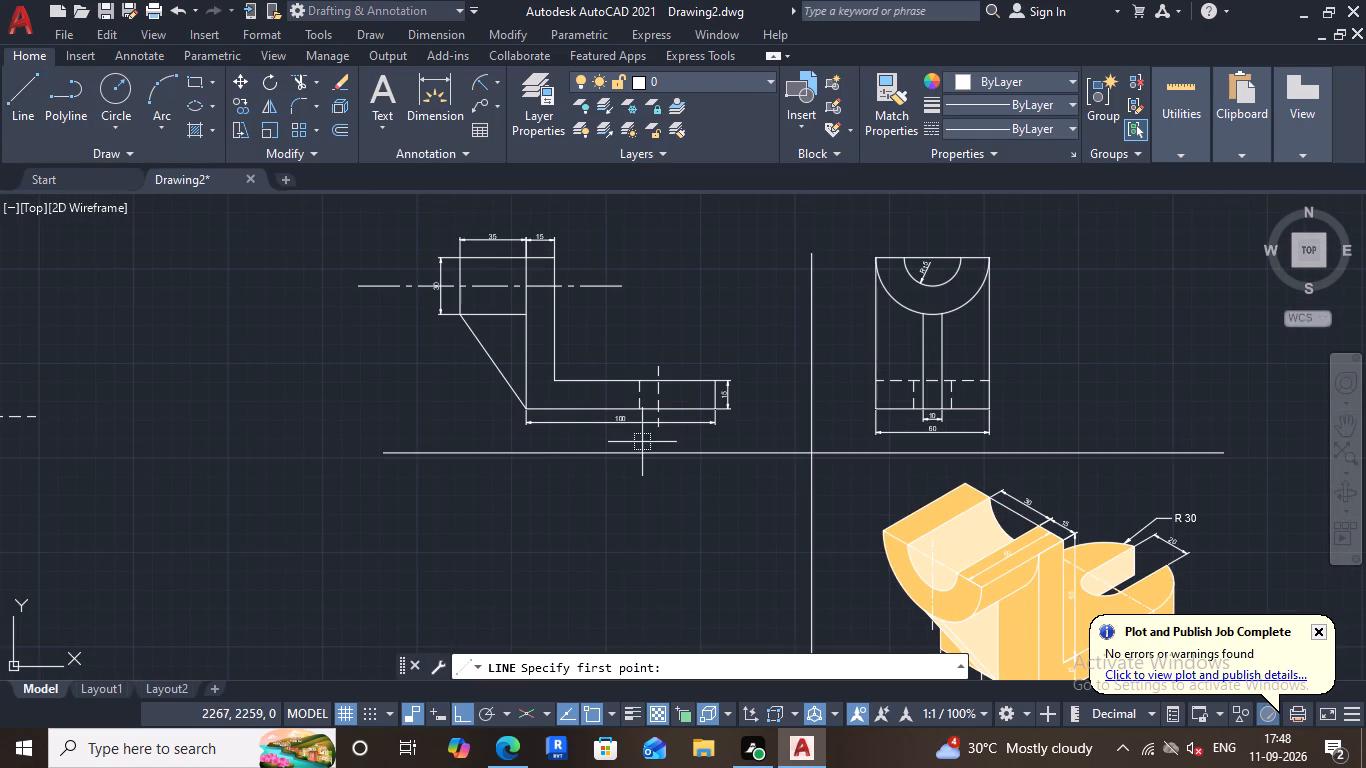
left_click(714, 408)
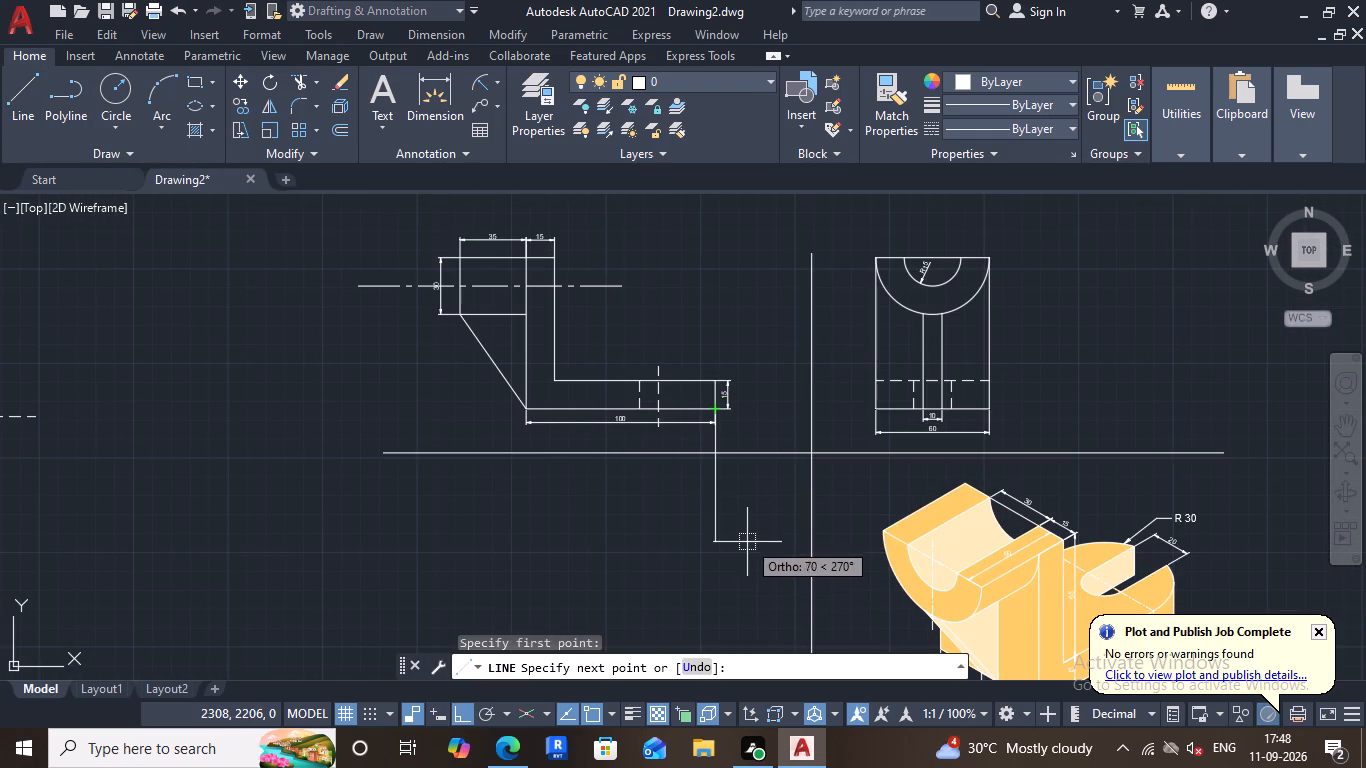
left_click(747, 542)
key("Escape")
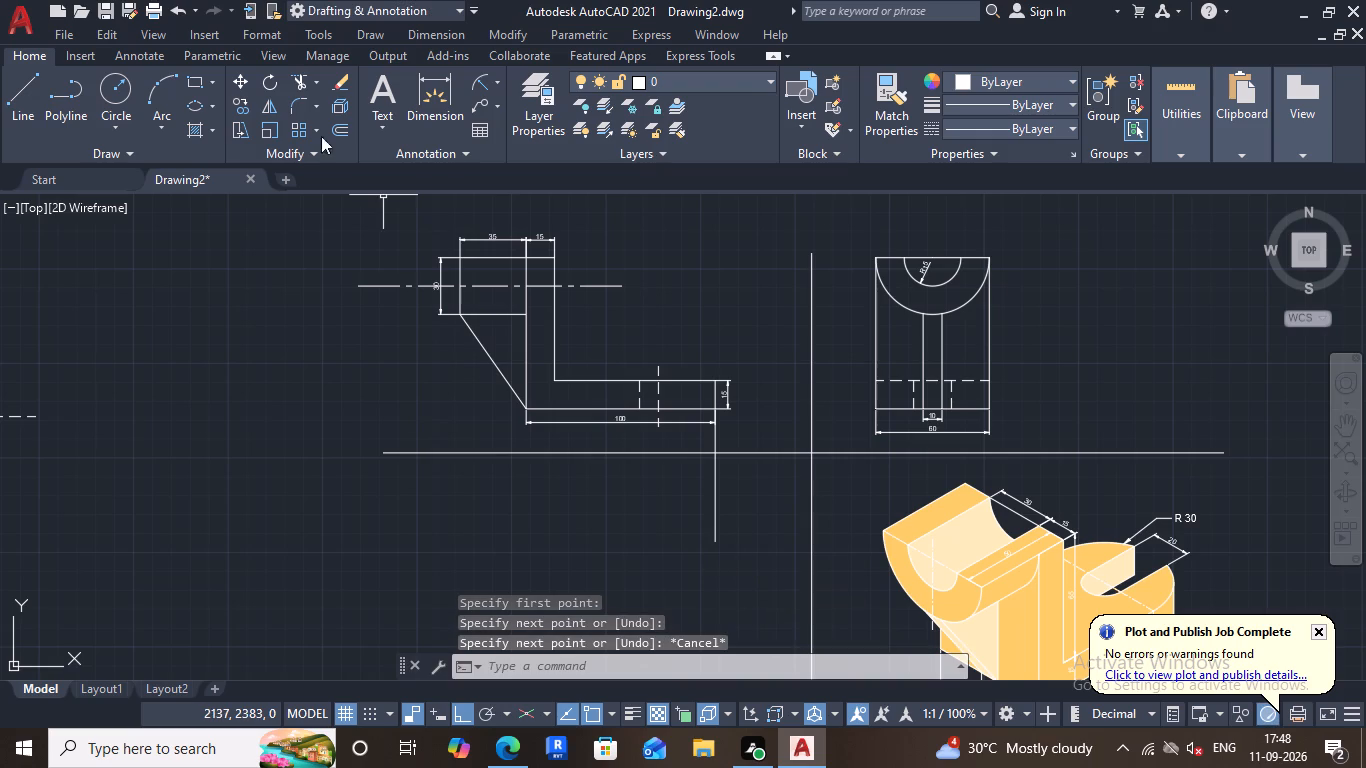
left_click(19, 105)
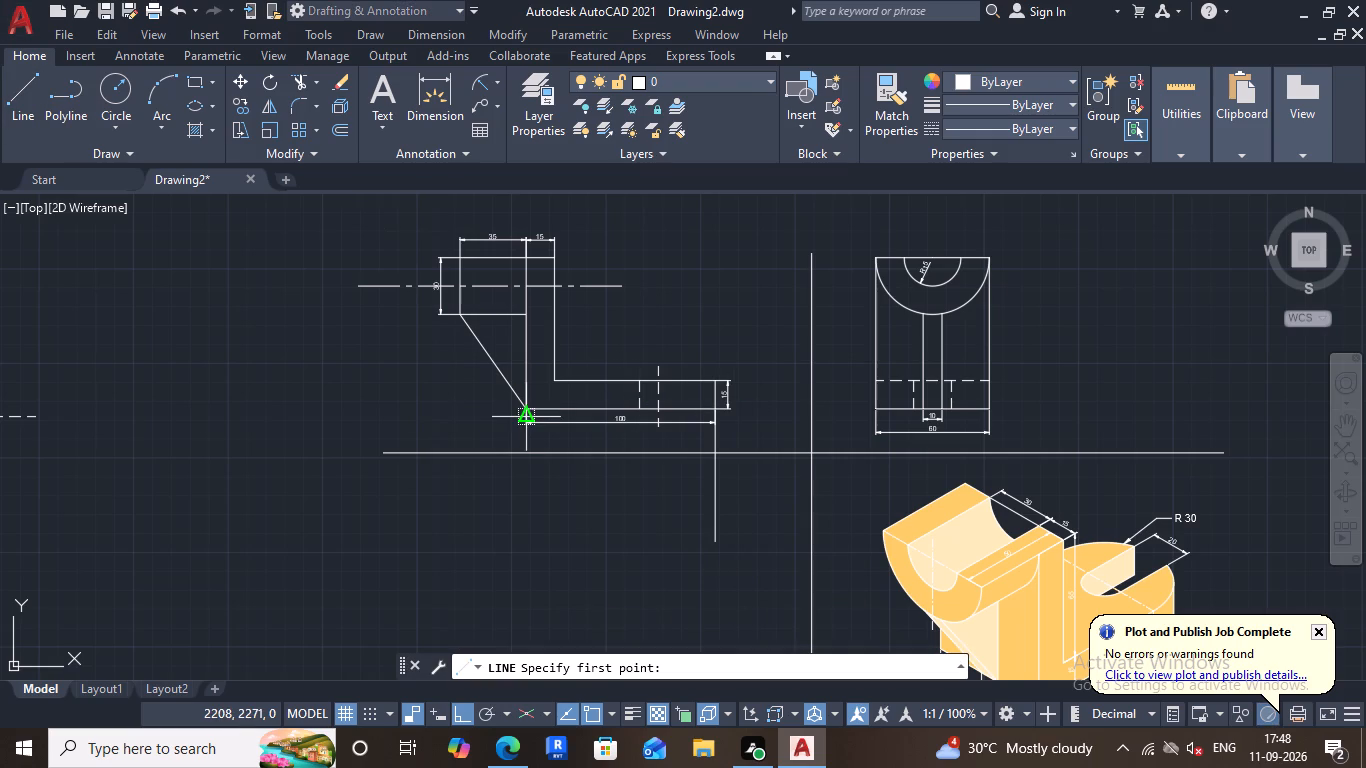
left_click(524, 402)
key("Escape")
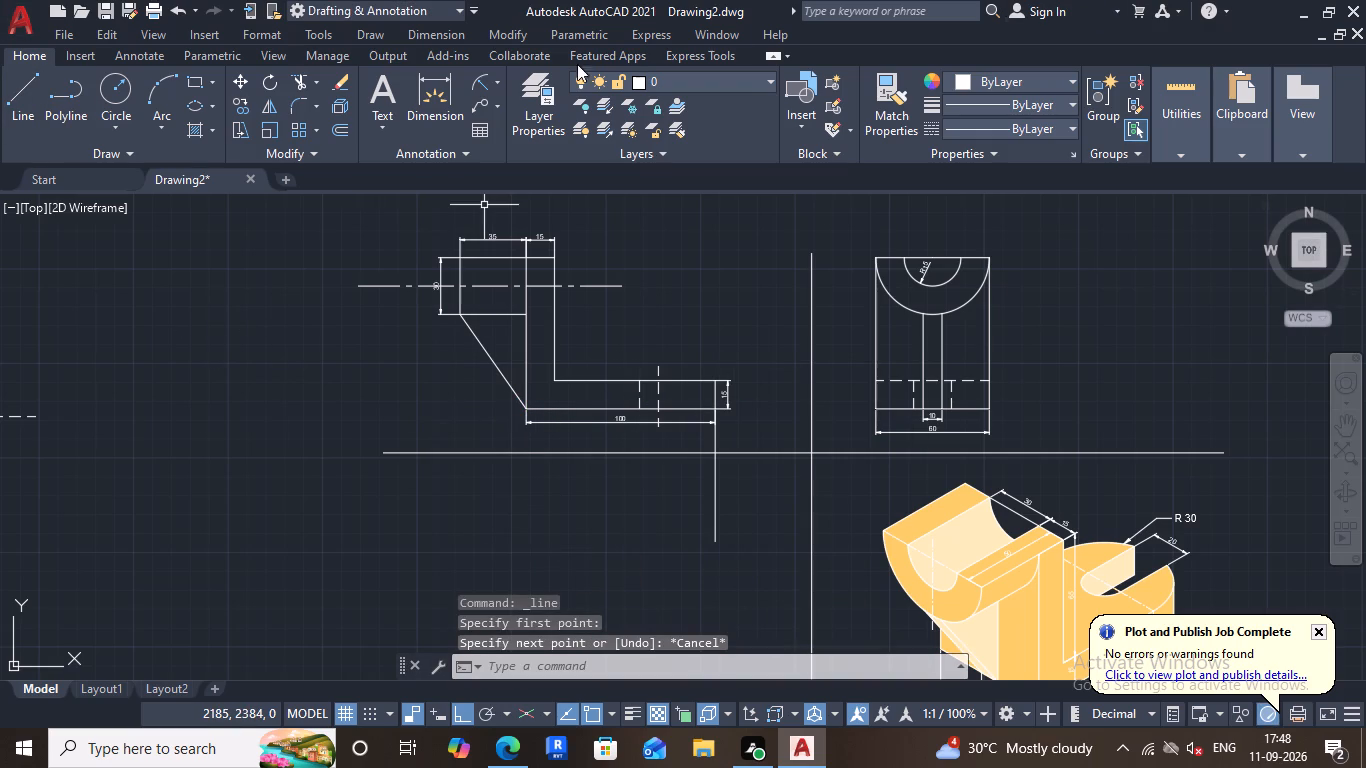
Draw a vertical projection line about 70 units down from the first view's lower left base corner, level with the other projector's end.
left_click(24, 95)
scroll(435, 307, "down", 1)
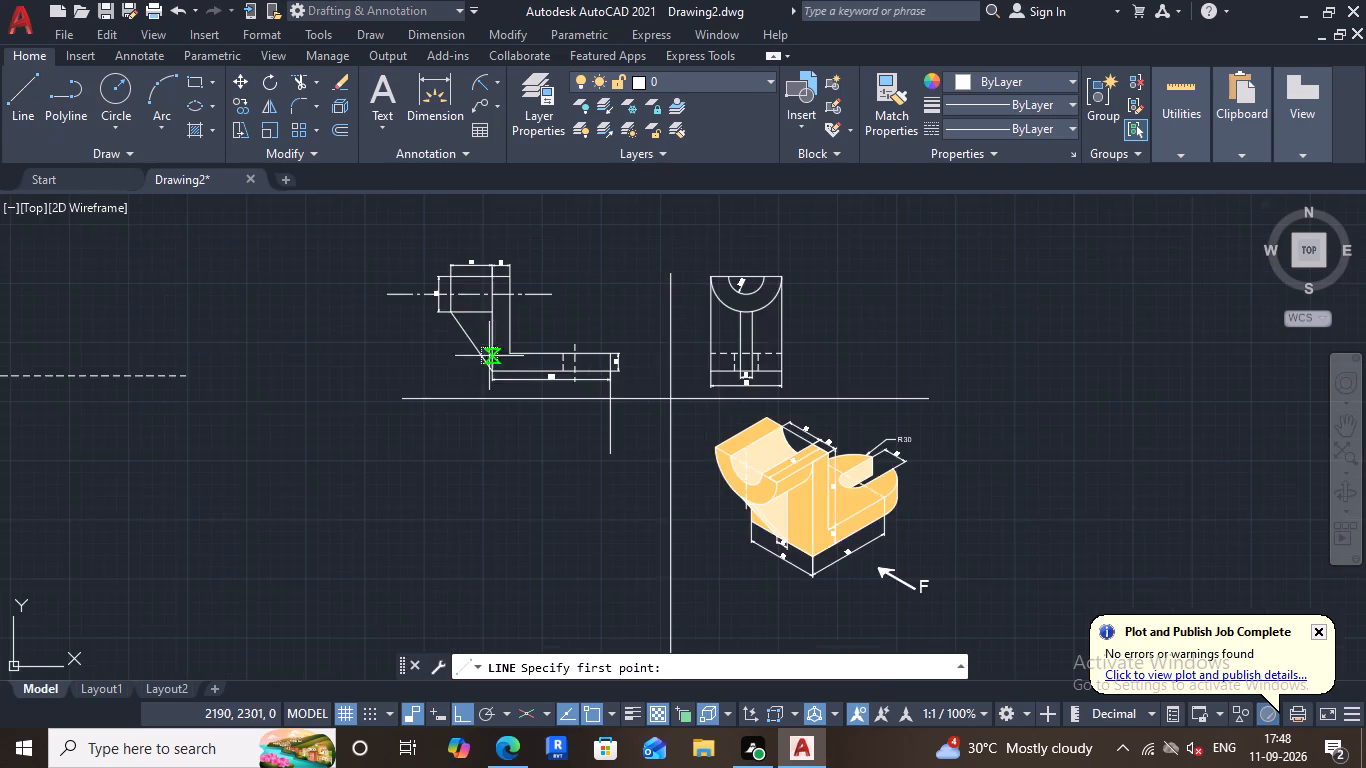
scroll(484, 384, "up", 3)
left_click(488, 351)
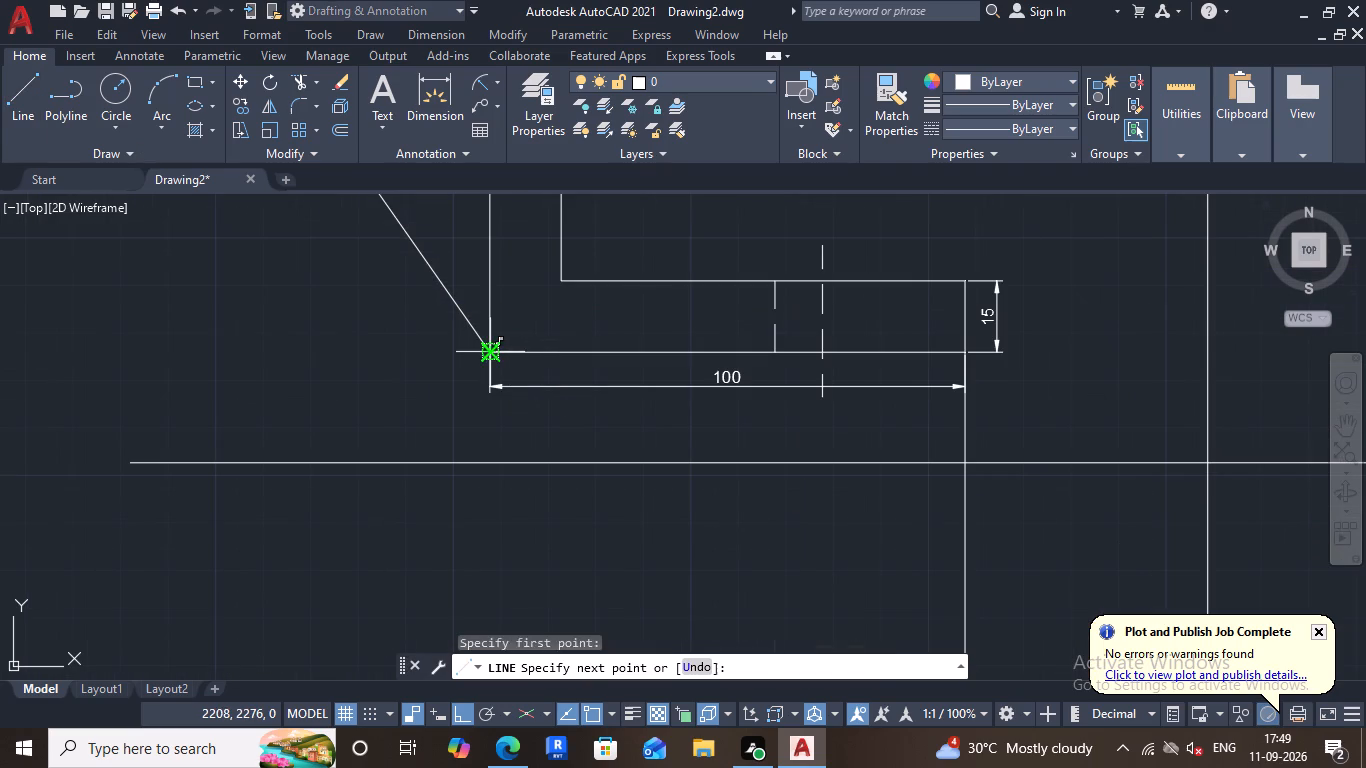
scroll(497, 539, "down", 1)
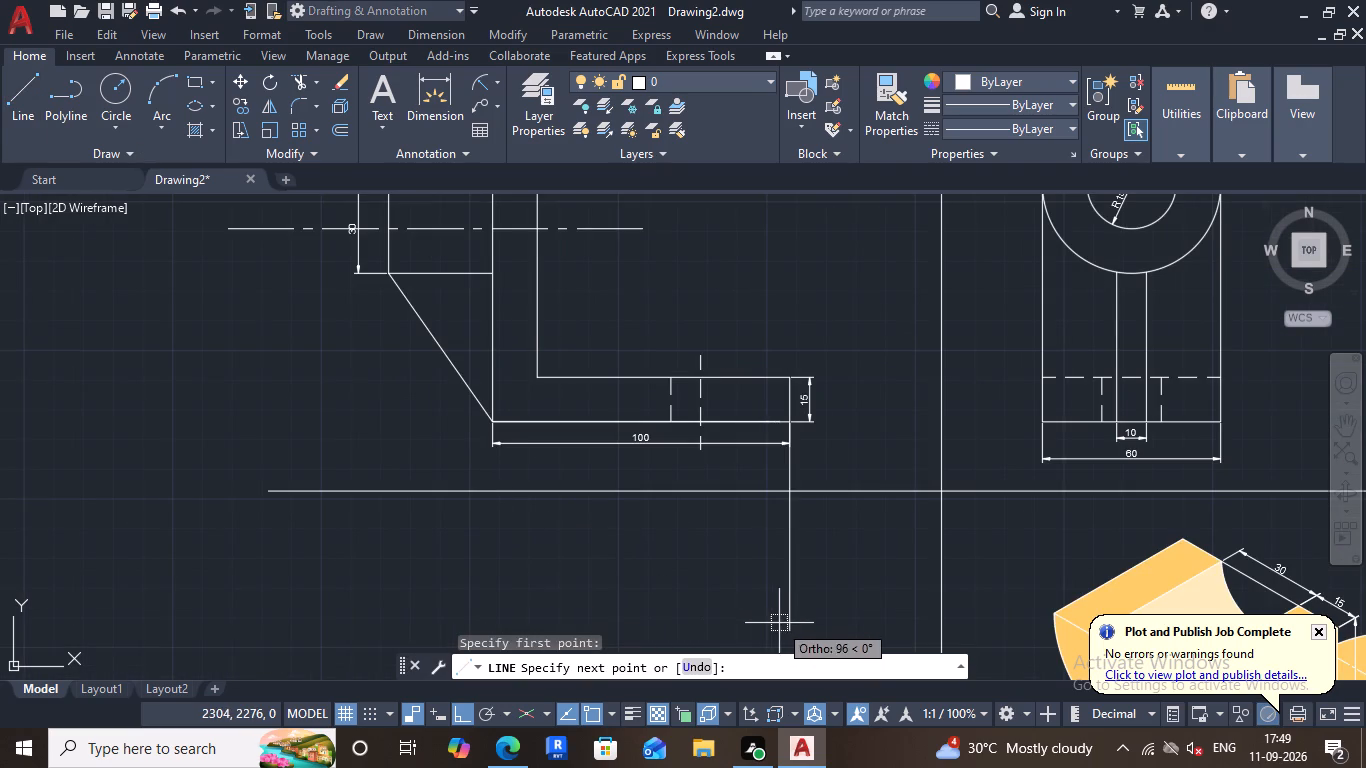
left_click(624, 634)
key("Escape")
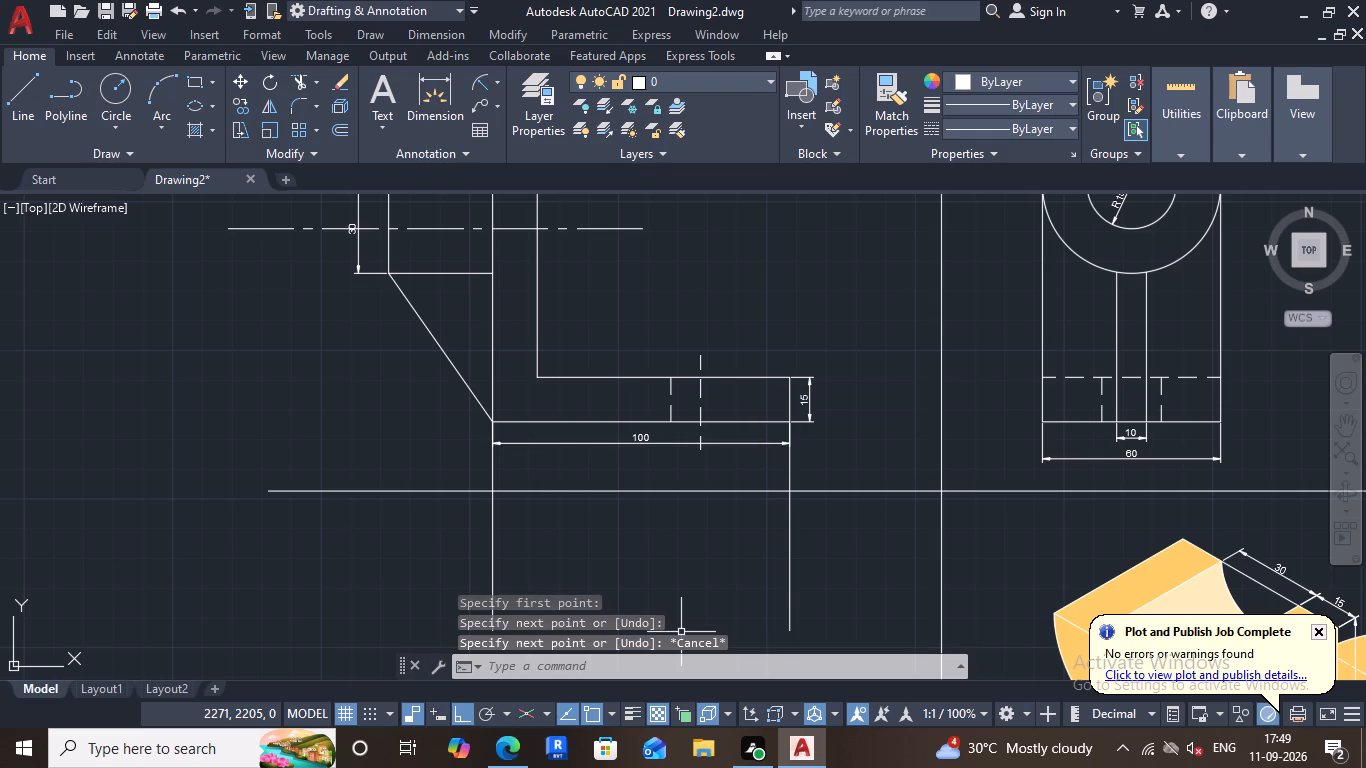
Draw a horizontal line from the left projector's lower end through the right projector's end, extending about 20 units beyond it.
scroll(546, 359, "down", 3)
scroll(548, 455, "up", 2)
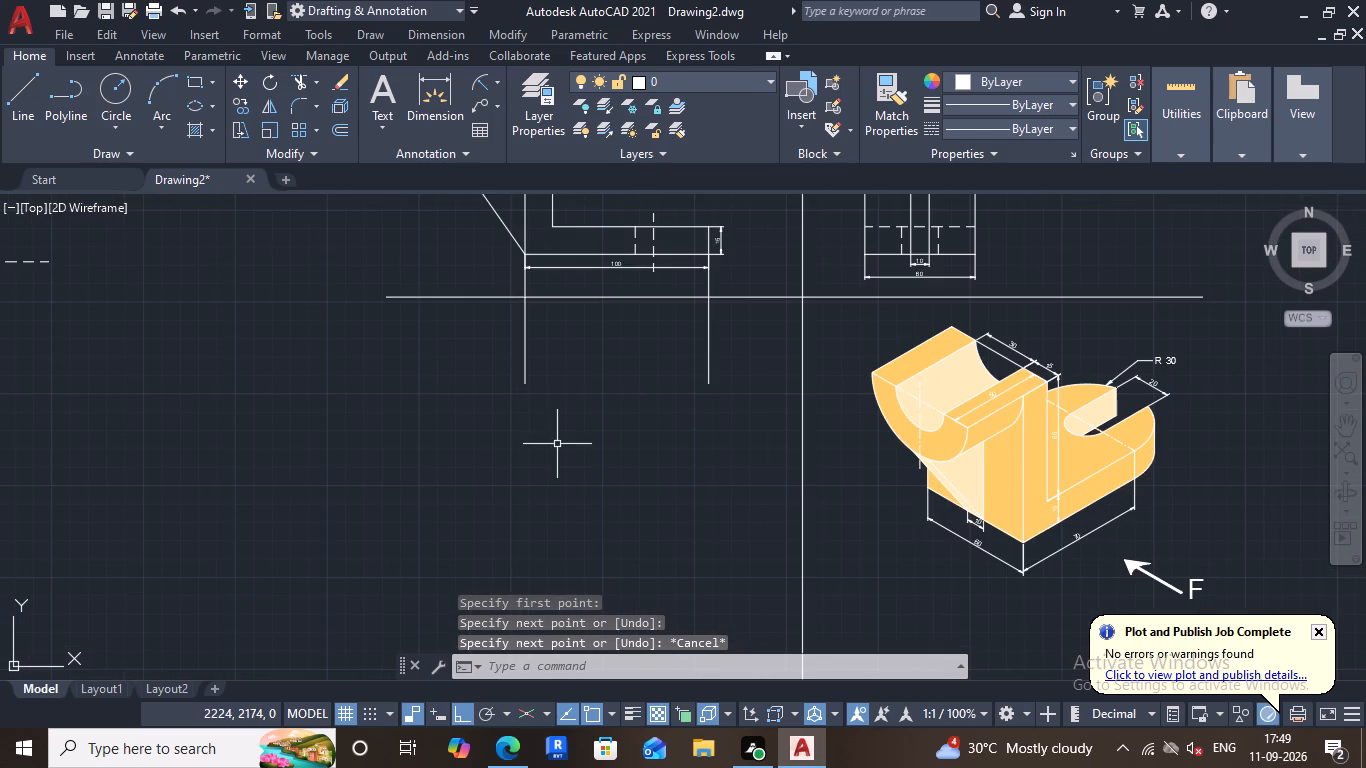
left_click(7, 89)
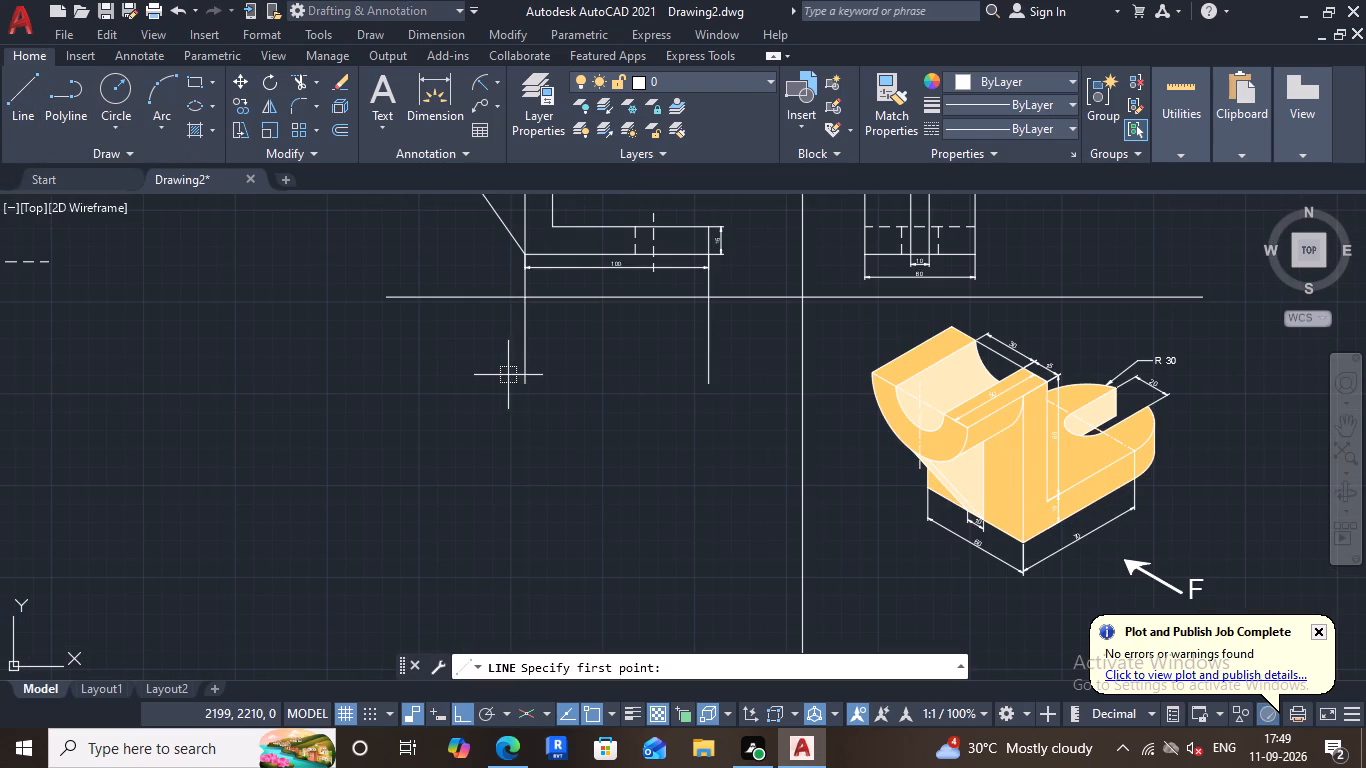
left_click(521, 383)
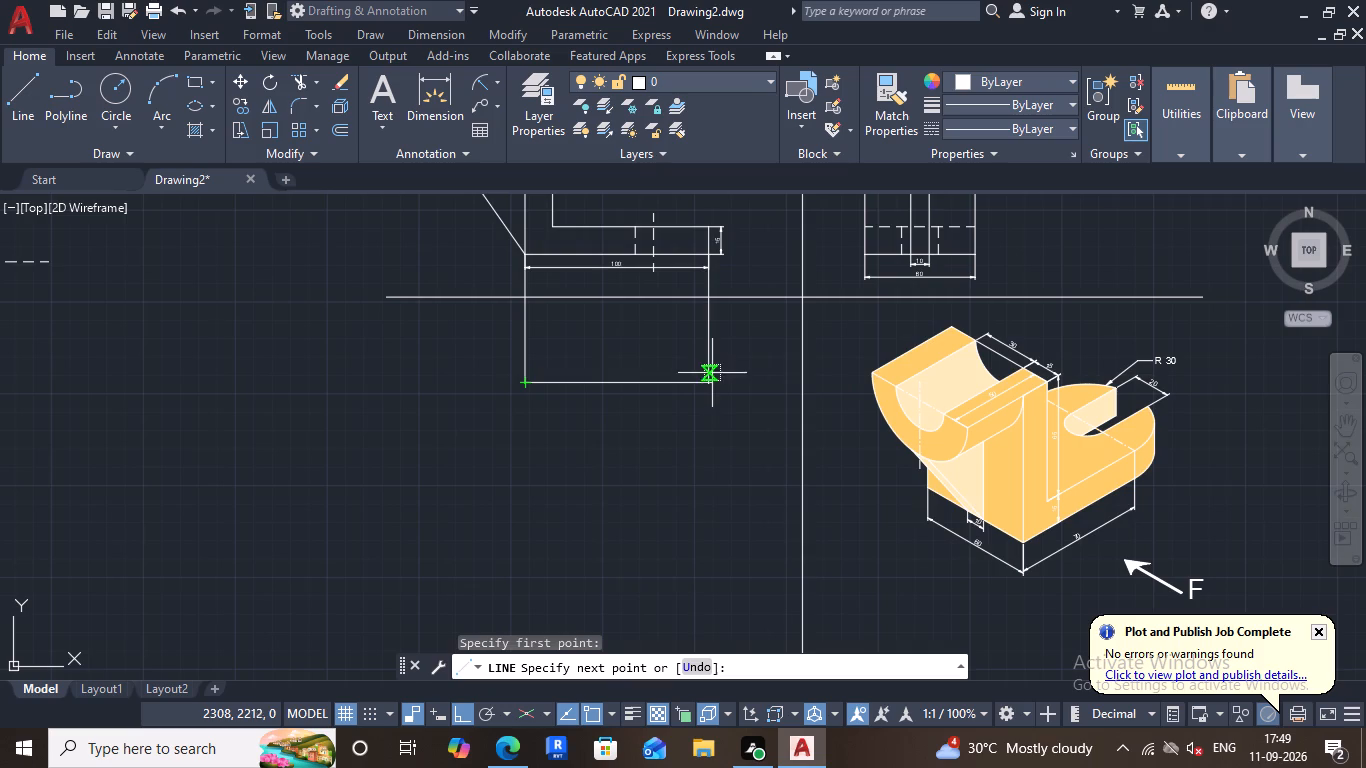
scroll(711, 379, "up", 4)
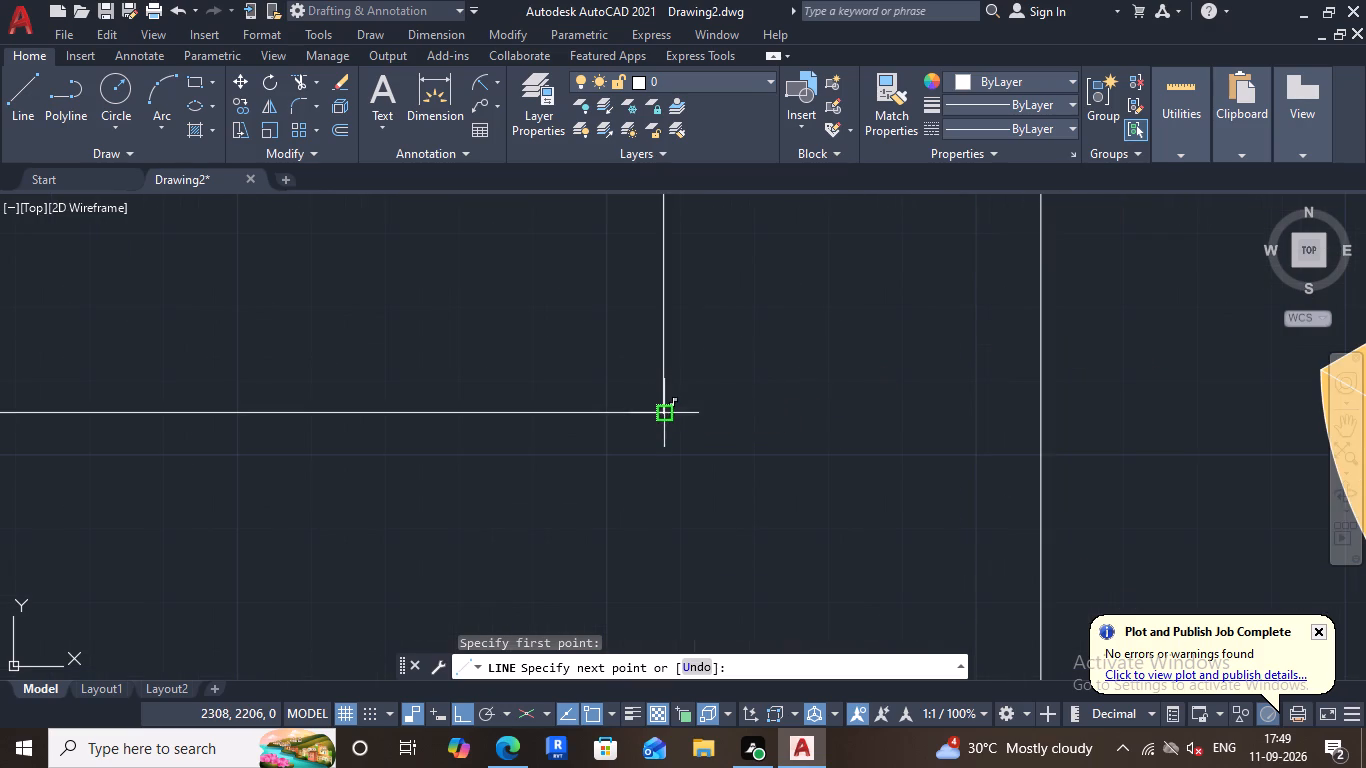
left_click(815, 399)
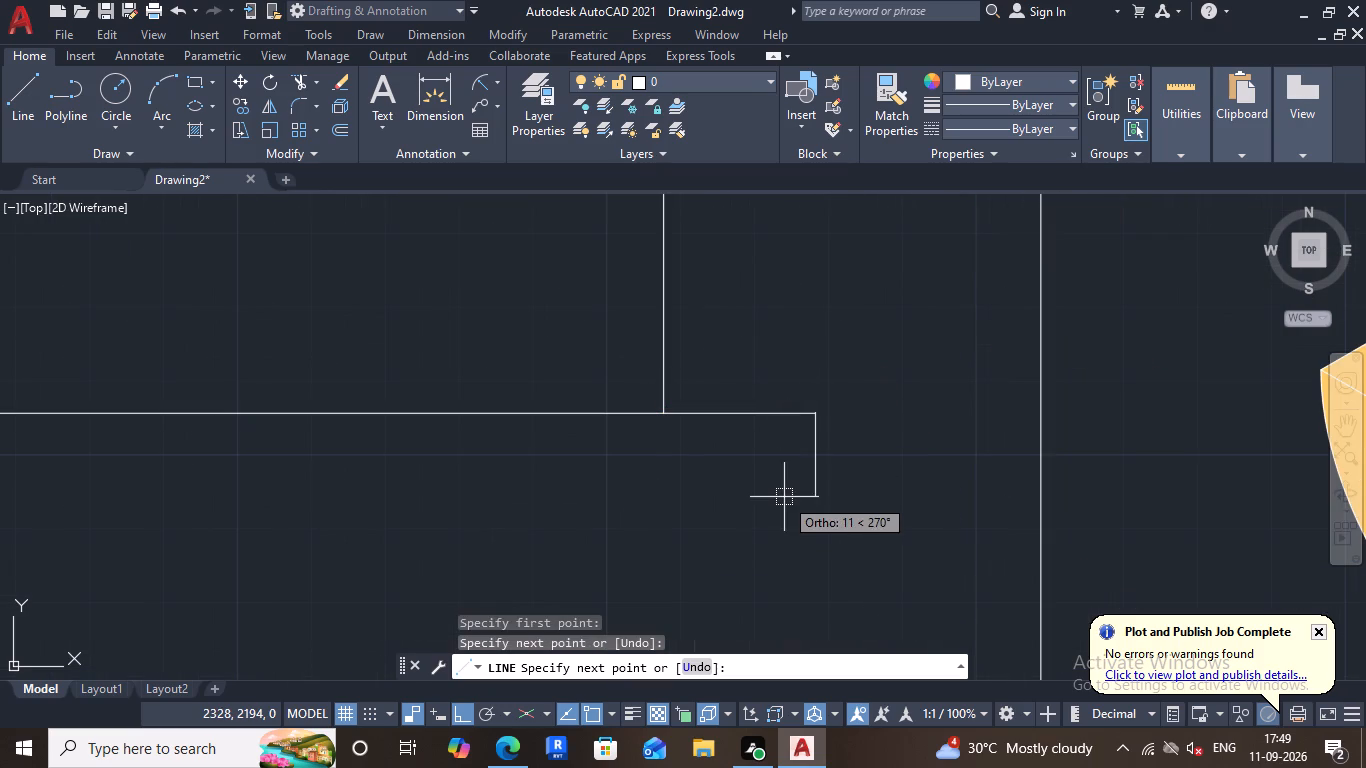
key("Escape")
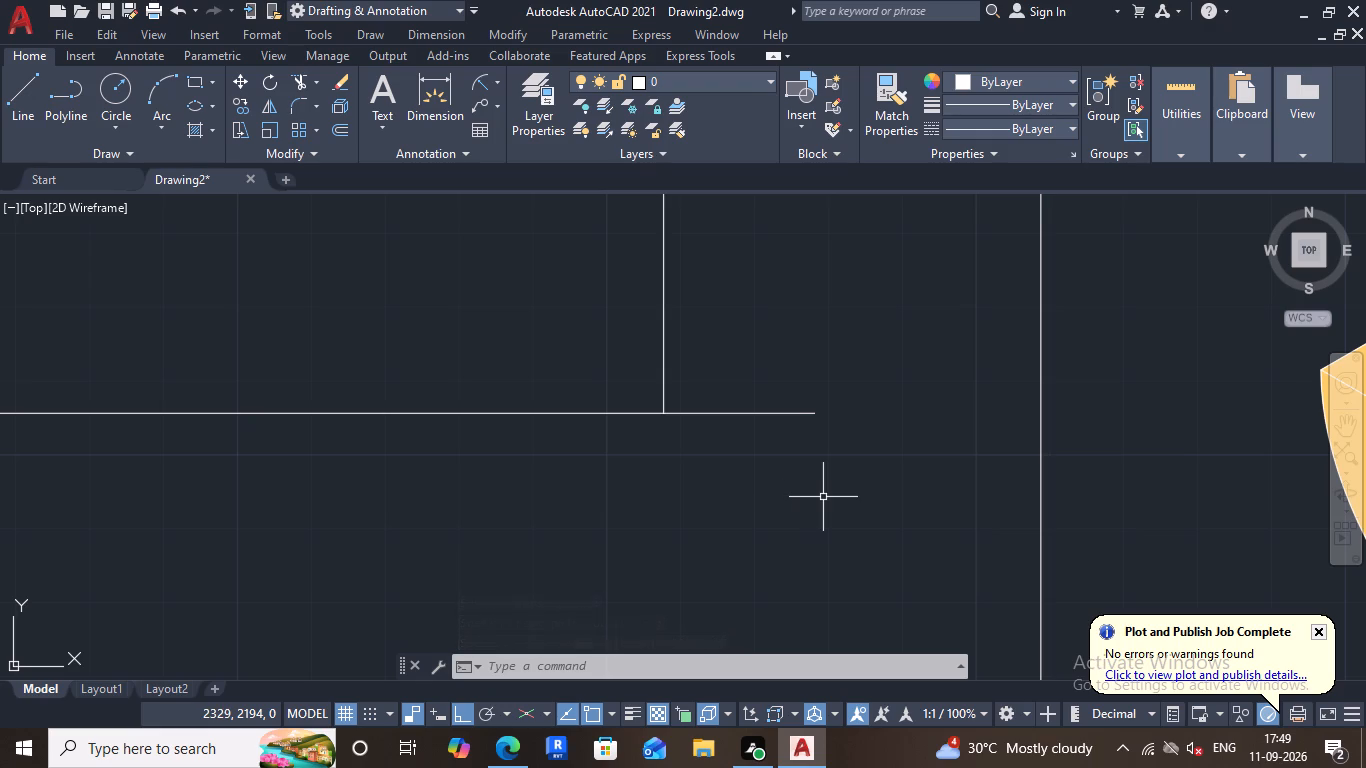
Trim the horizontal line's overhang beyond the right projection line.
scroll(839, 500, "down", 2)
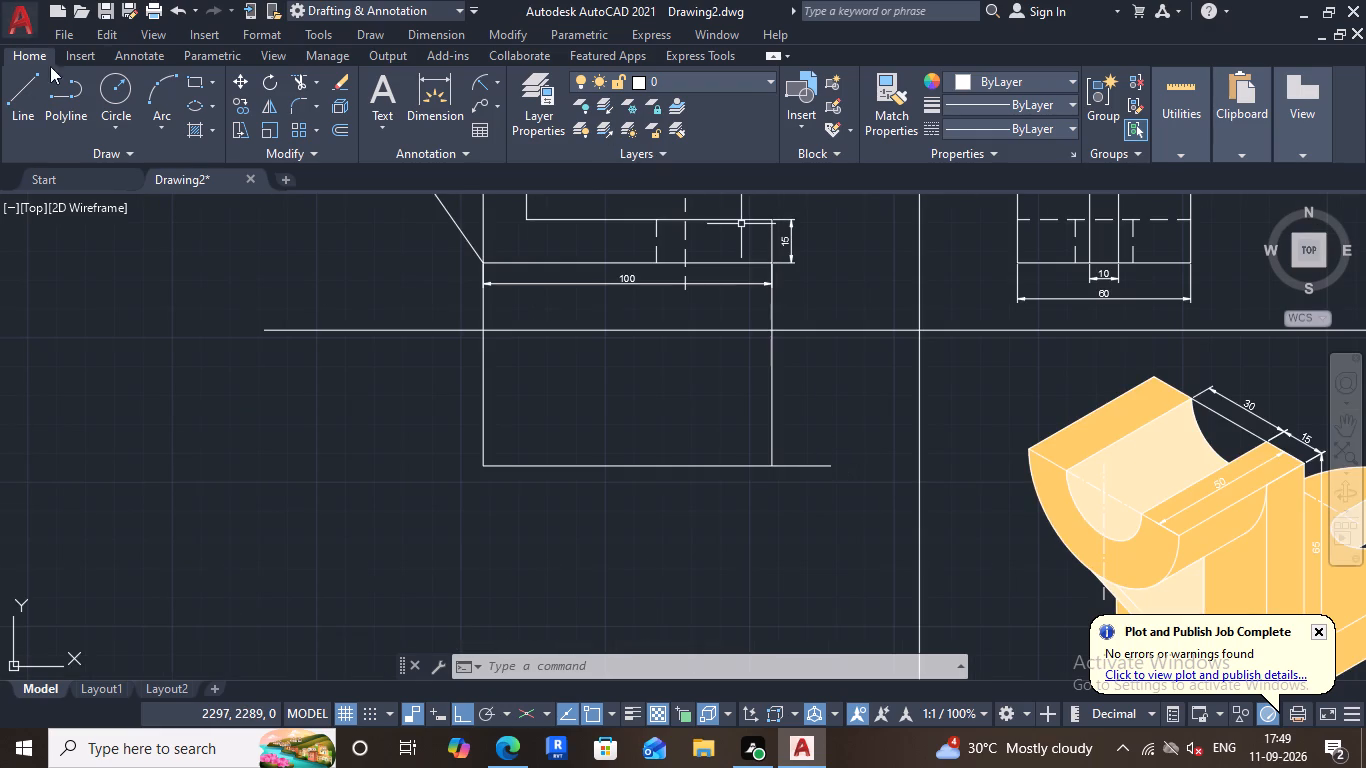
left_click(301, 82)
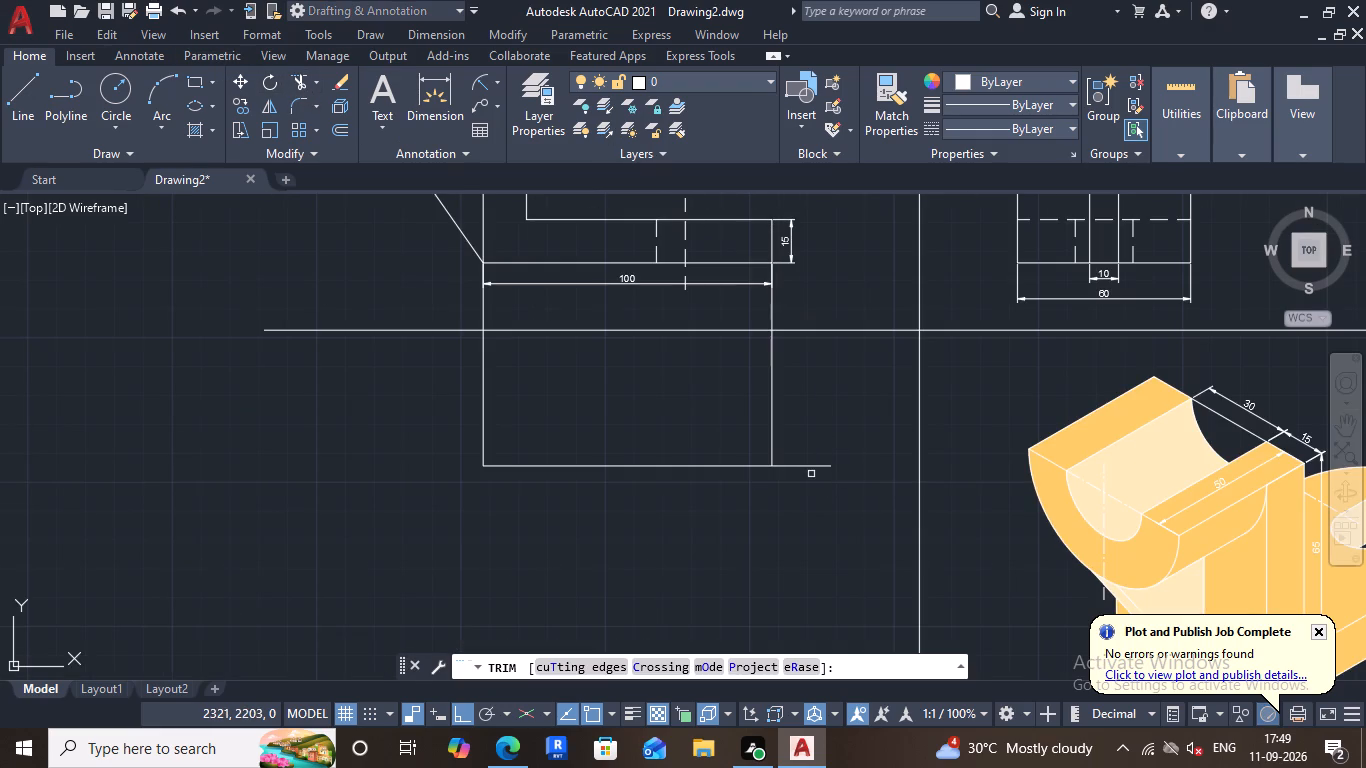
left_click(813, 468)
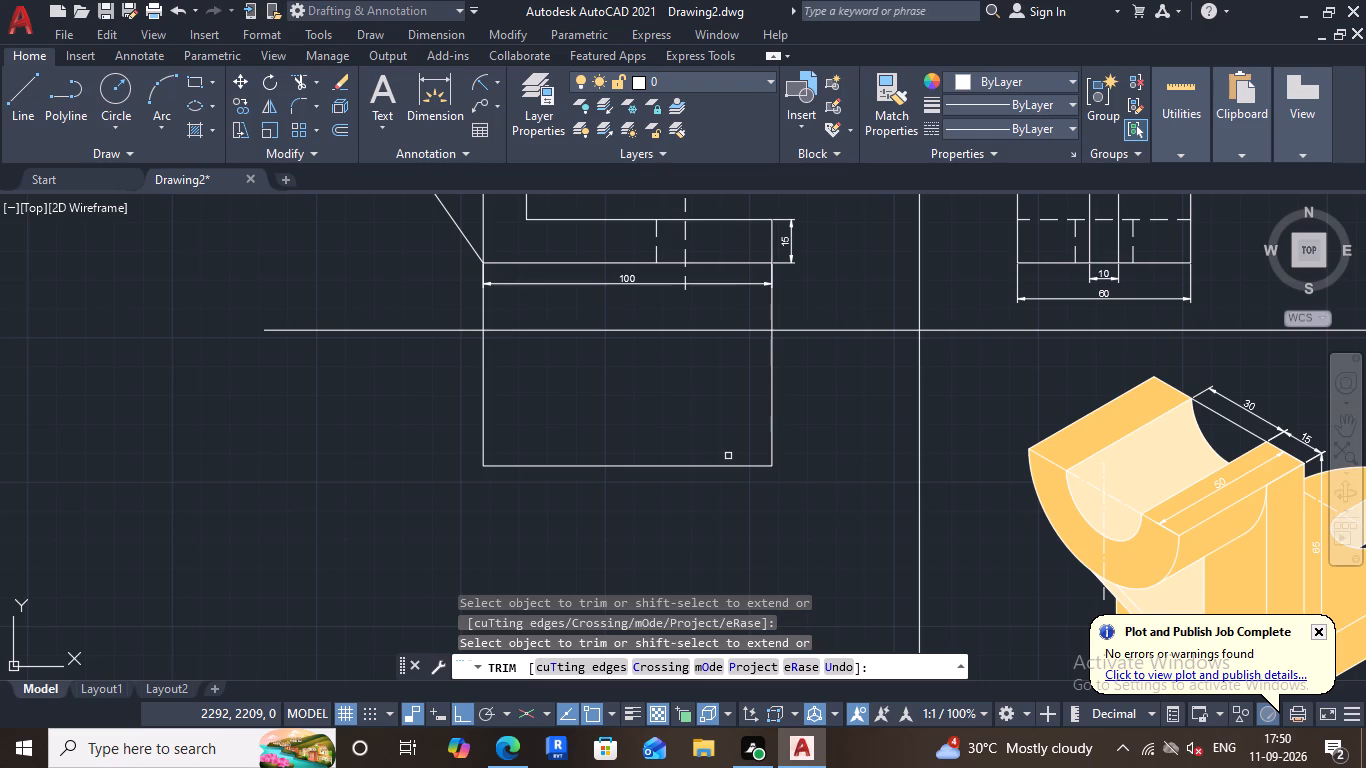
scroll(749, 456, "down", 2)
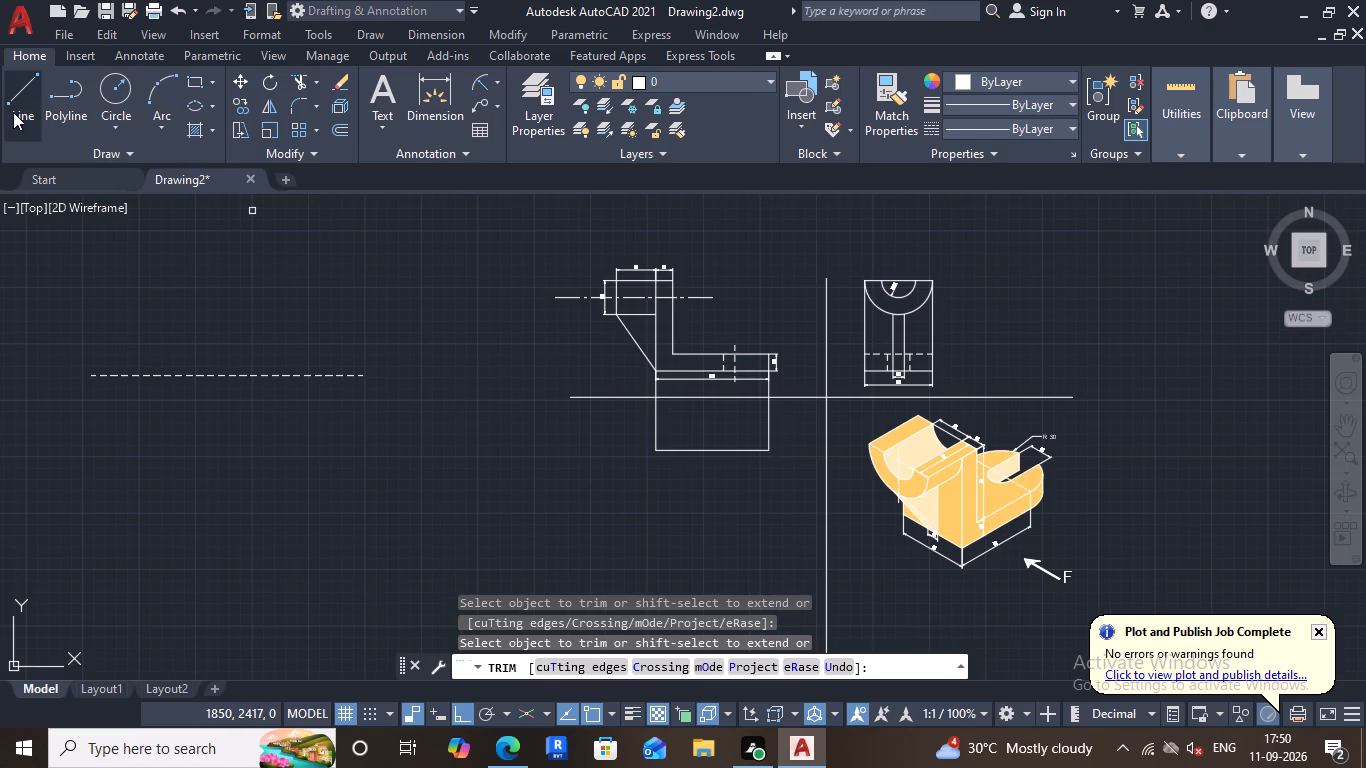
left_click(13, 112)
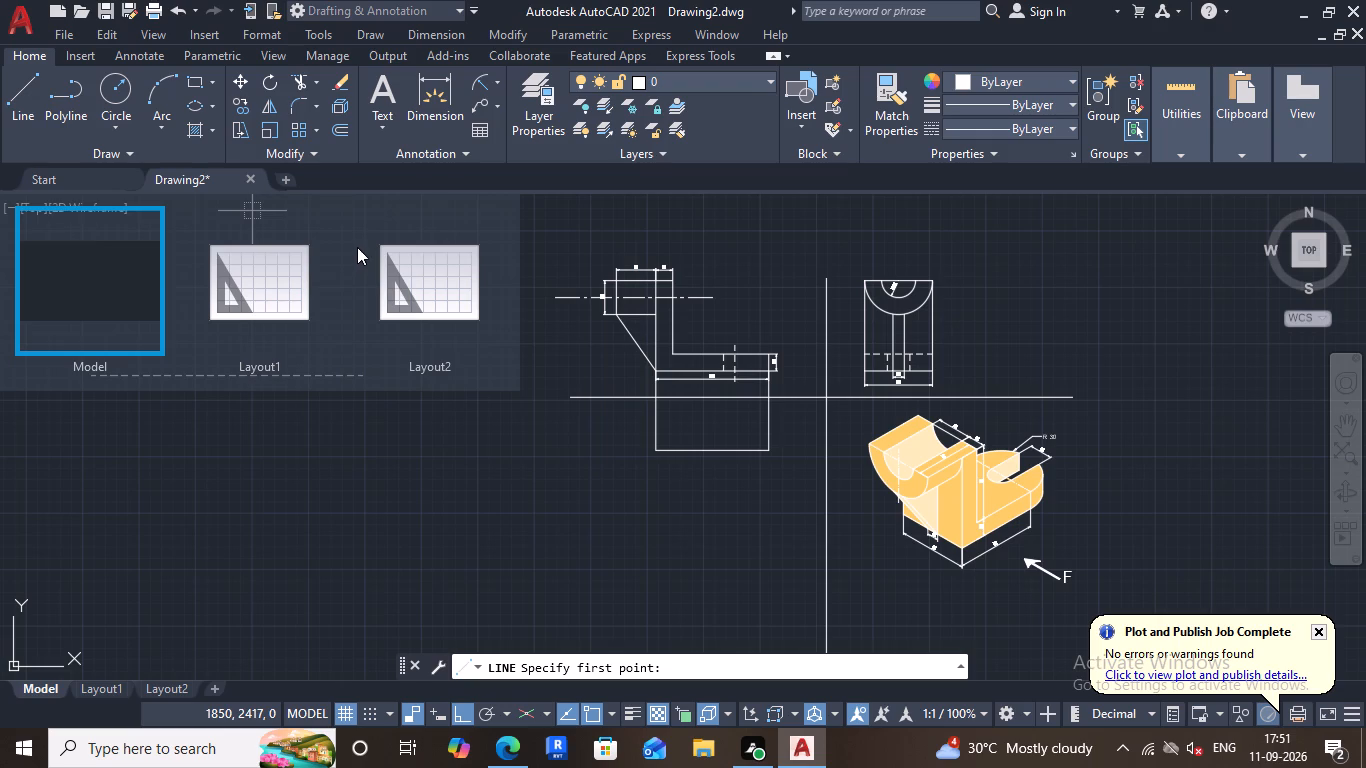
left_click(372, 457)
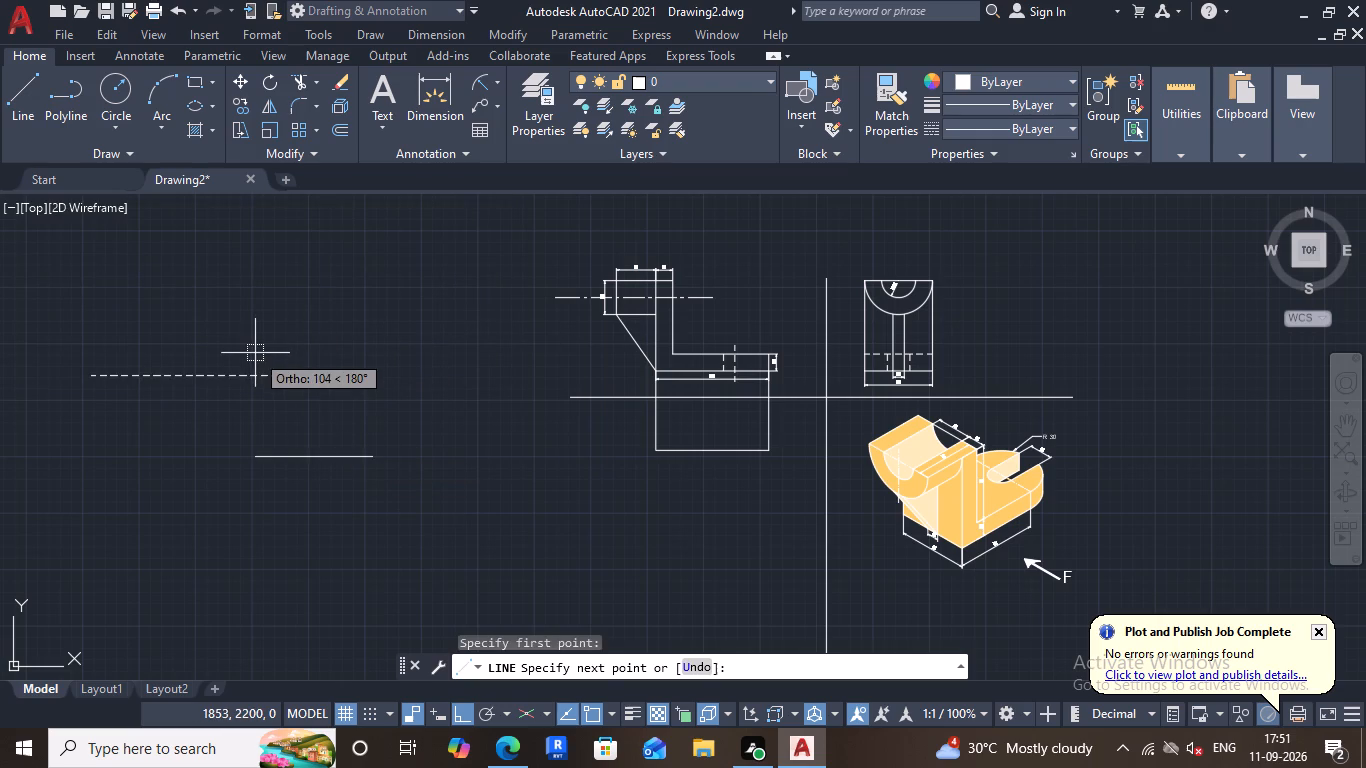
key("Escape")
Erase the stray dashed horizontal line lying away from the orthographic views.
left_click(426, 498)
left_click(241, 335)
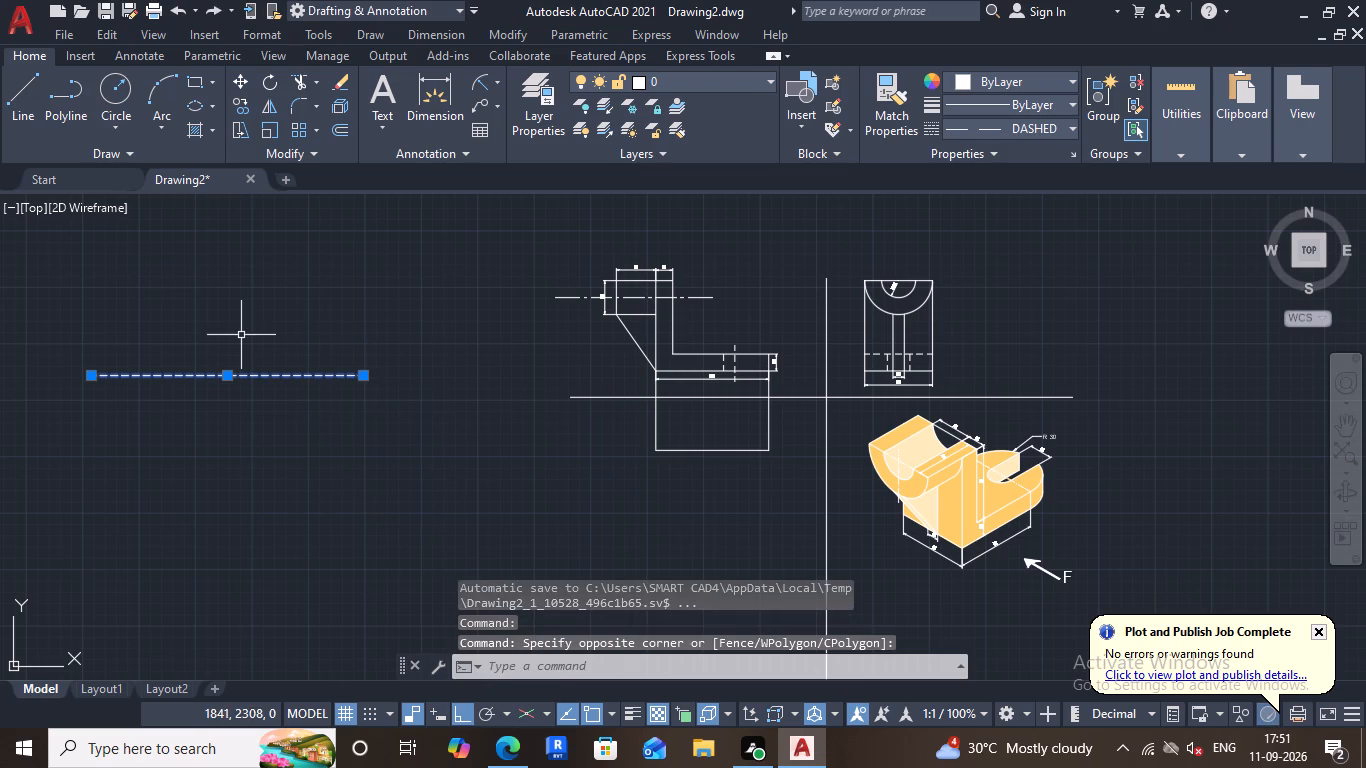
key("Delete")
Draw a vertical projection line about 120 units down from the first view's upper block's lower left corner, level with the projected outline's bottom line.
scroll(319, 301, "down", 2)
scroll(395, 308, "up", 2)
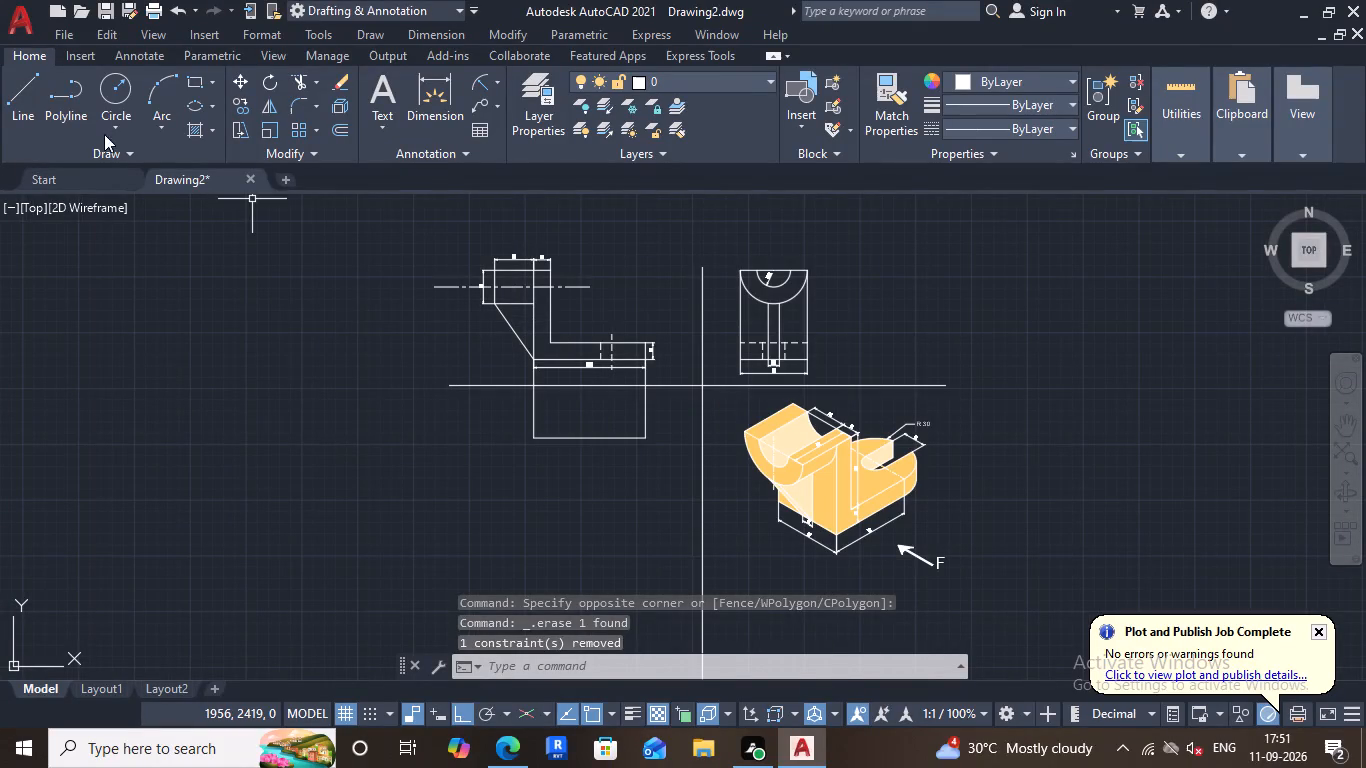
left_click(24, 101)
scroll(565, 446, "up", 1)
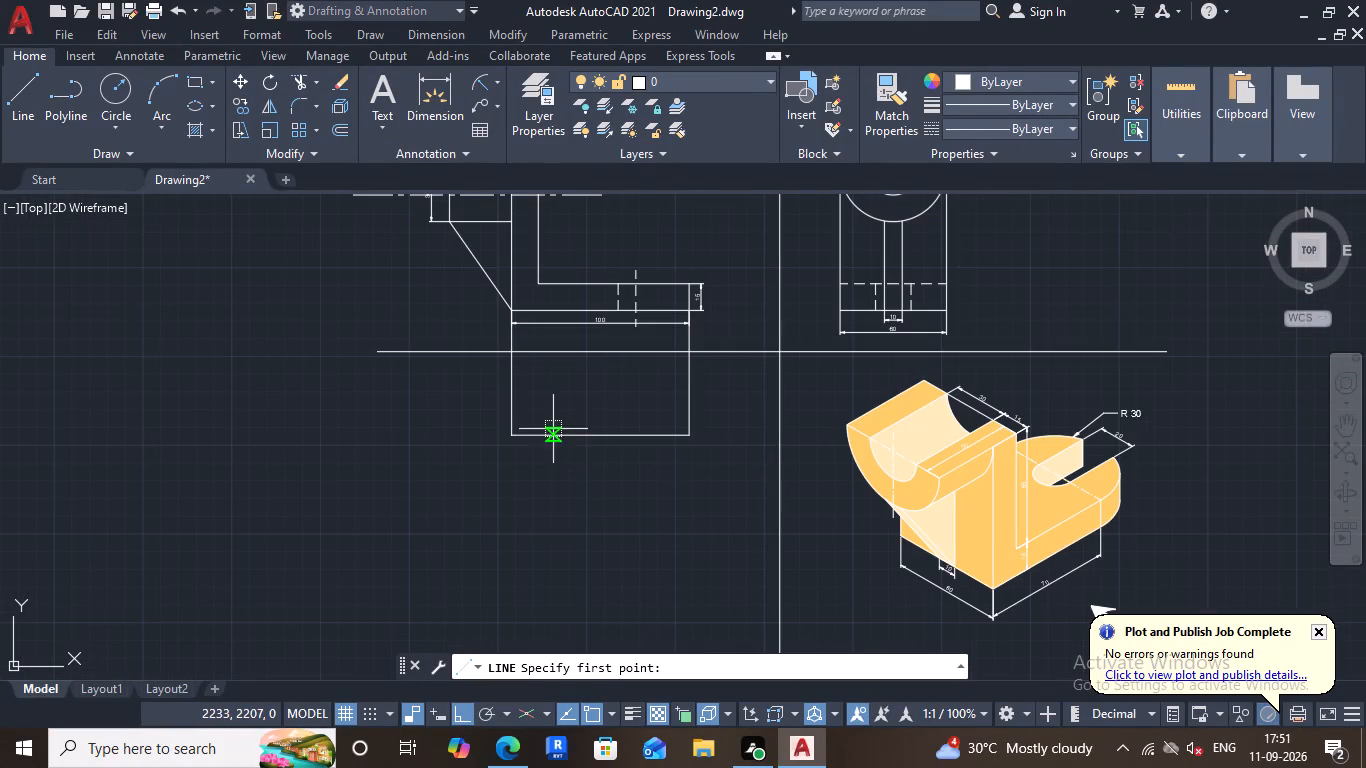
scroll(570, 420, "down", 1)
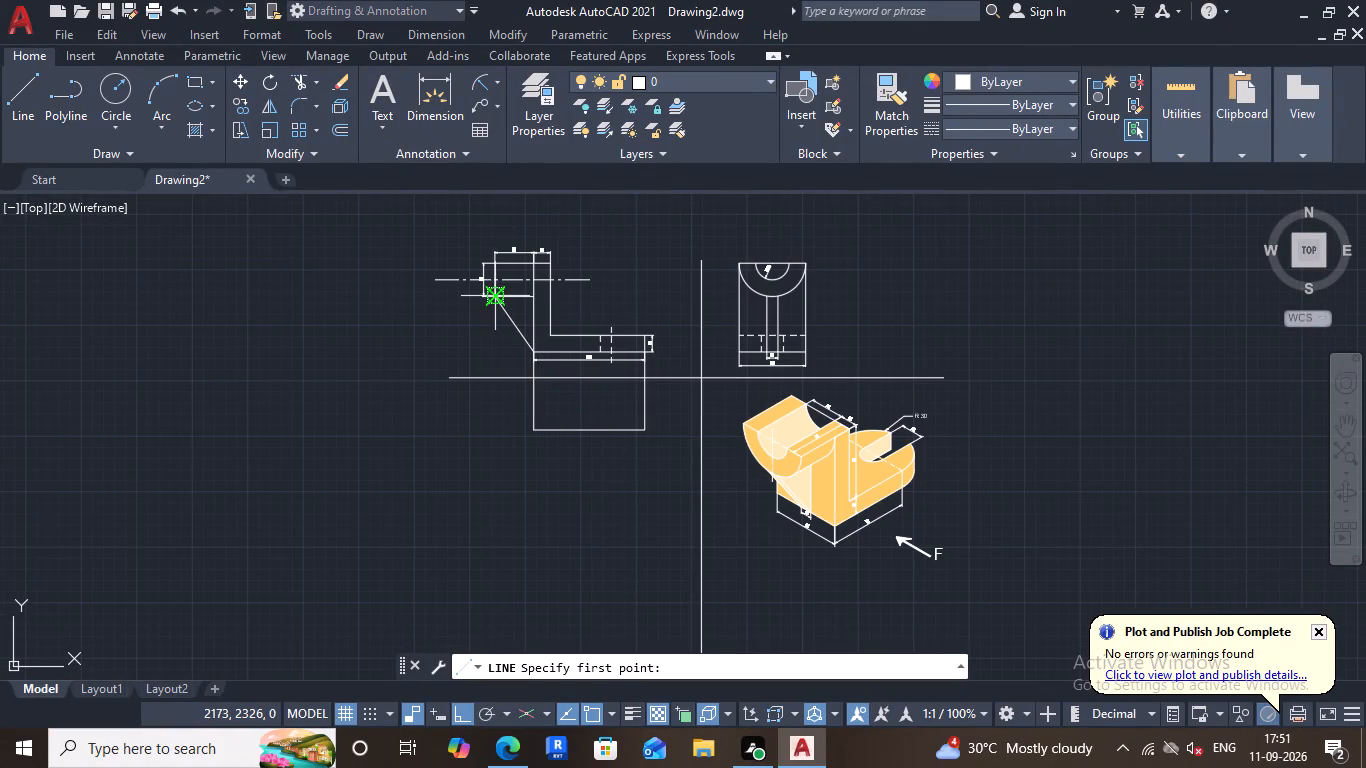
scroll(461, 300, "up", 1)
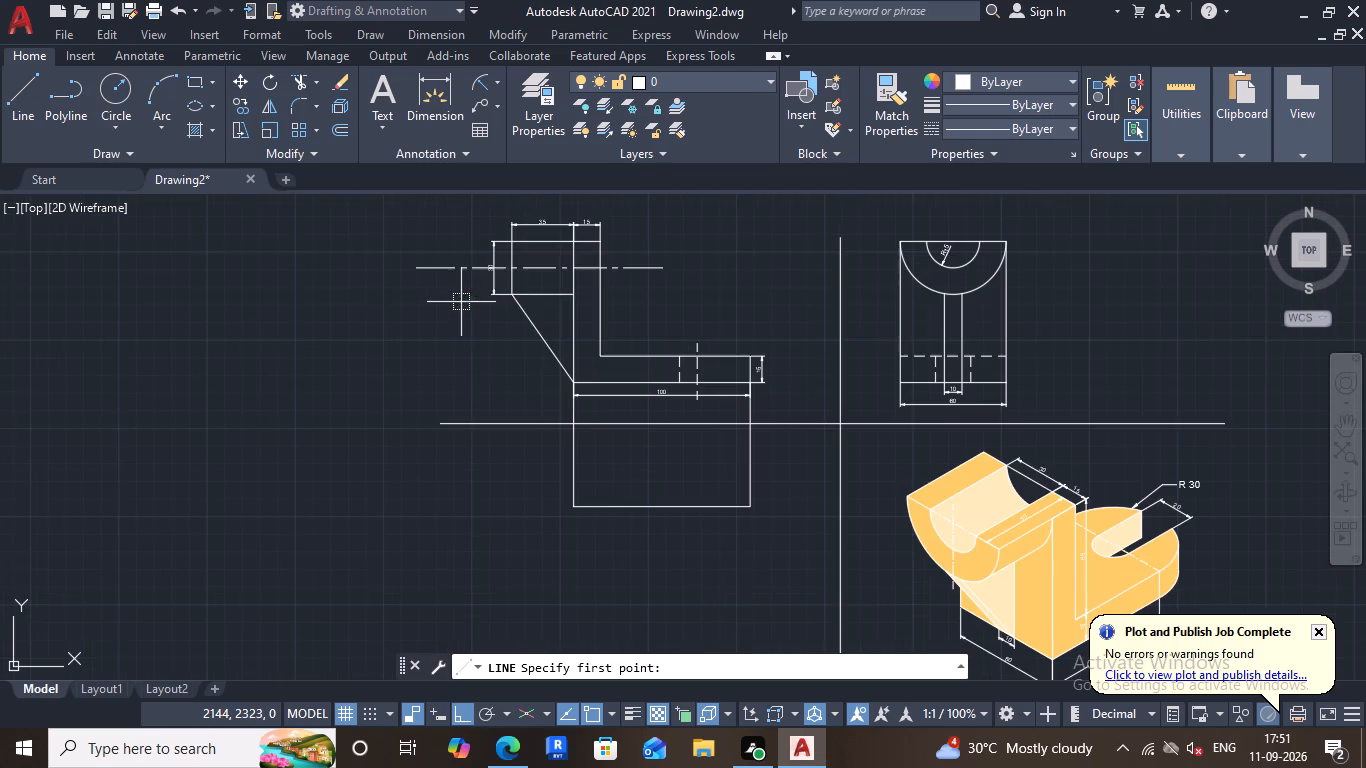
scroll(513, 296, "up", 2)
left_click(505, 288)
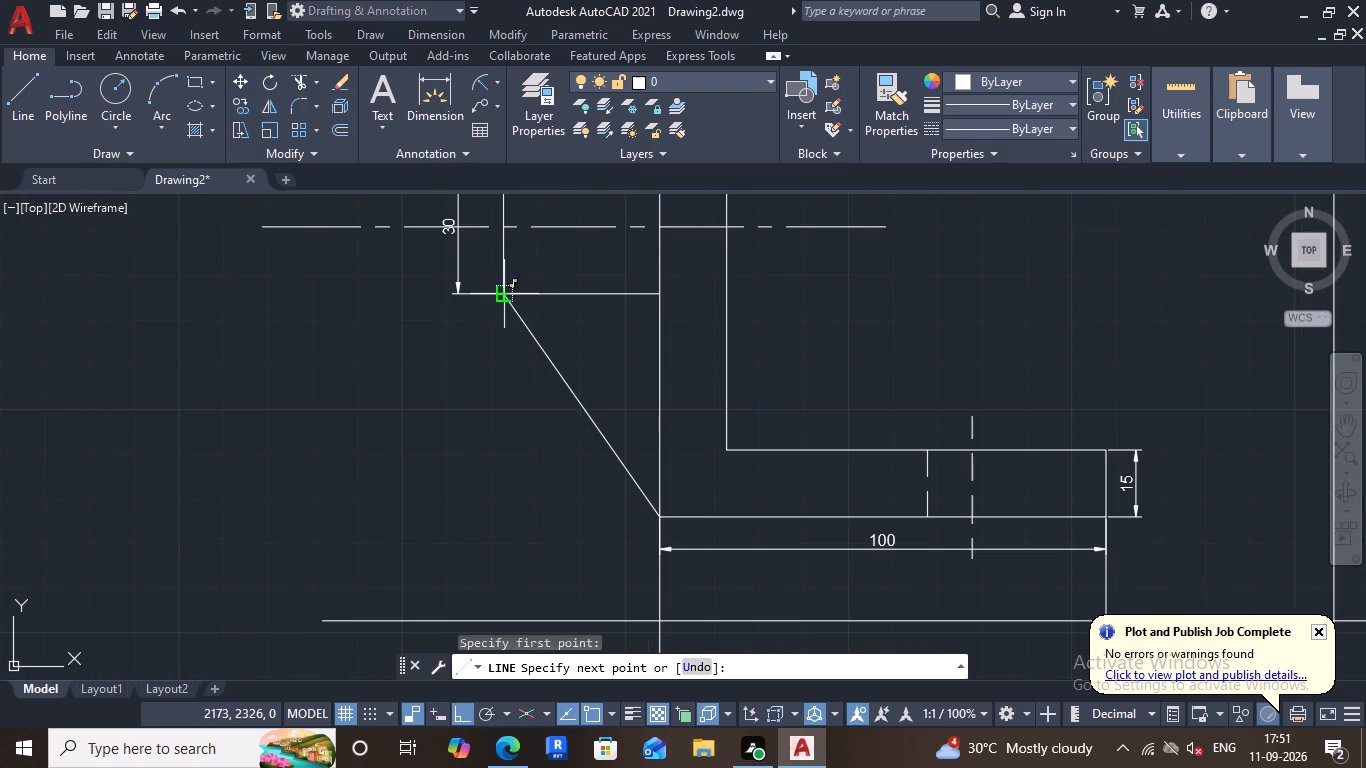
scroll(535, 466, "down", 5)
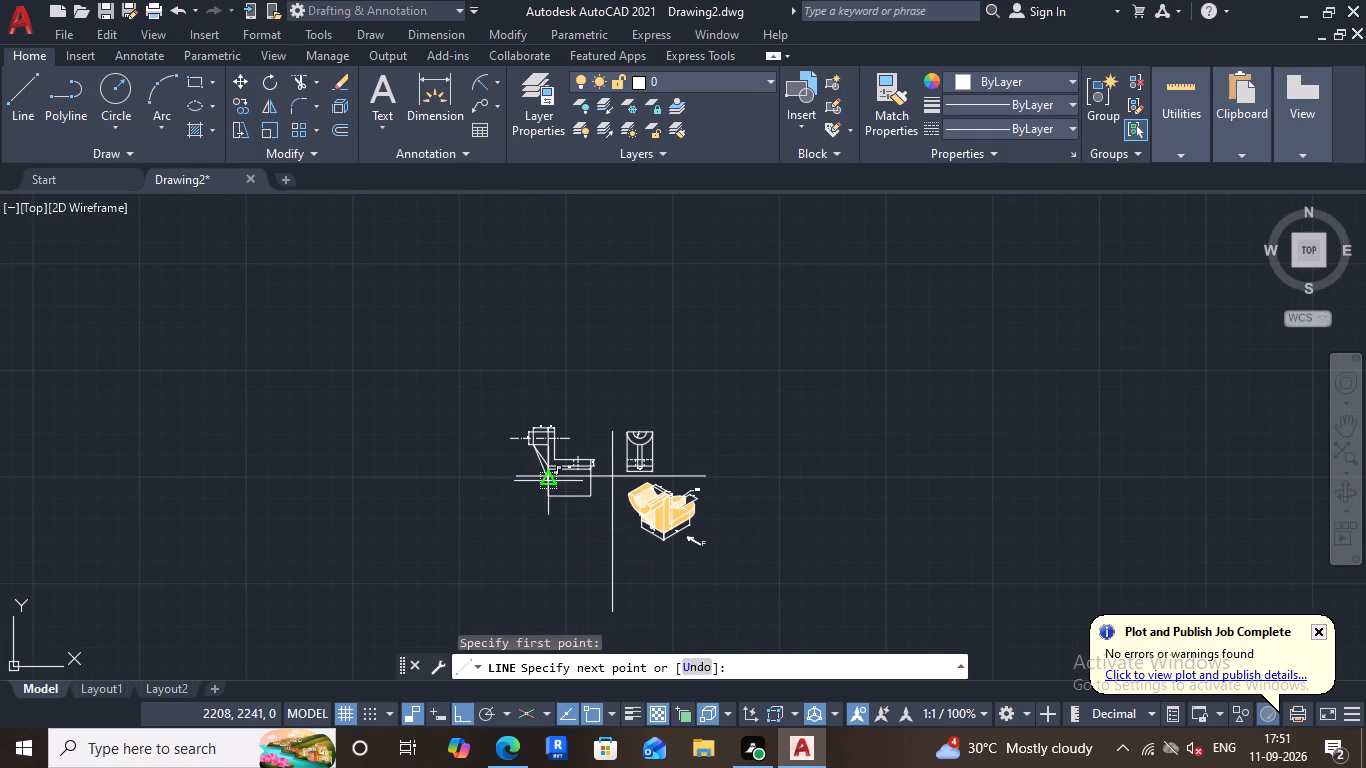
scroll(541, 492, "up", 4)
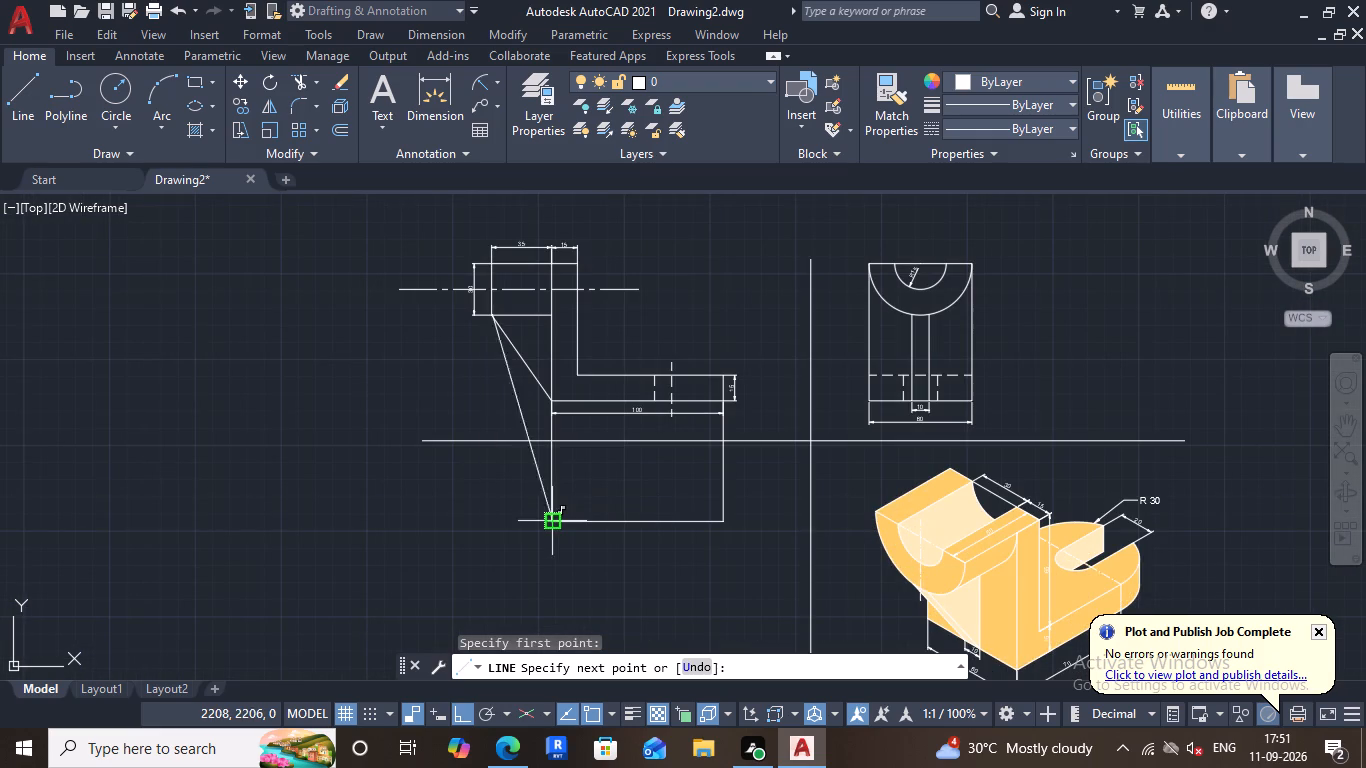
left_click(519, 523)
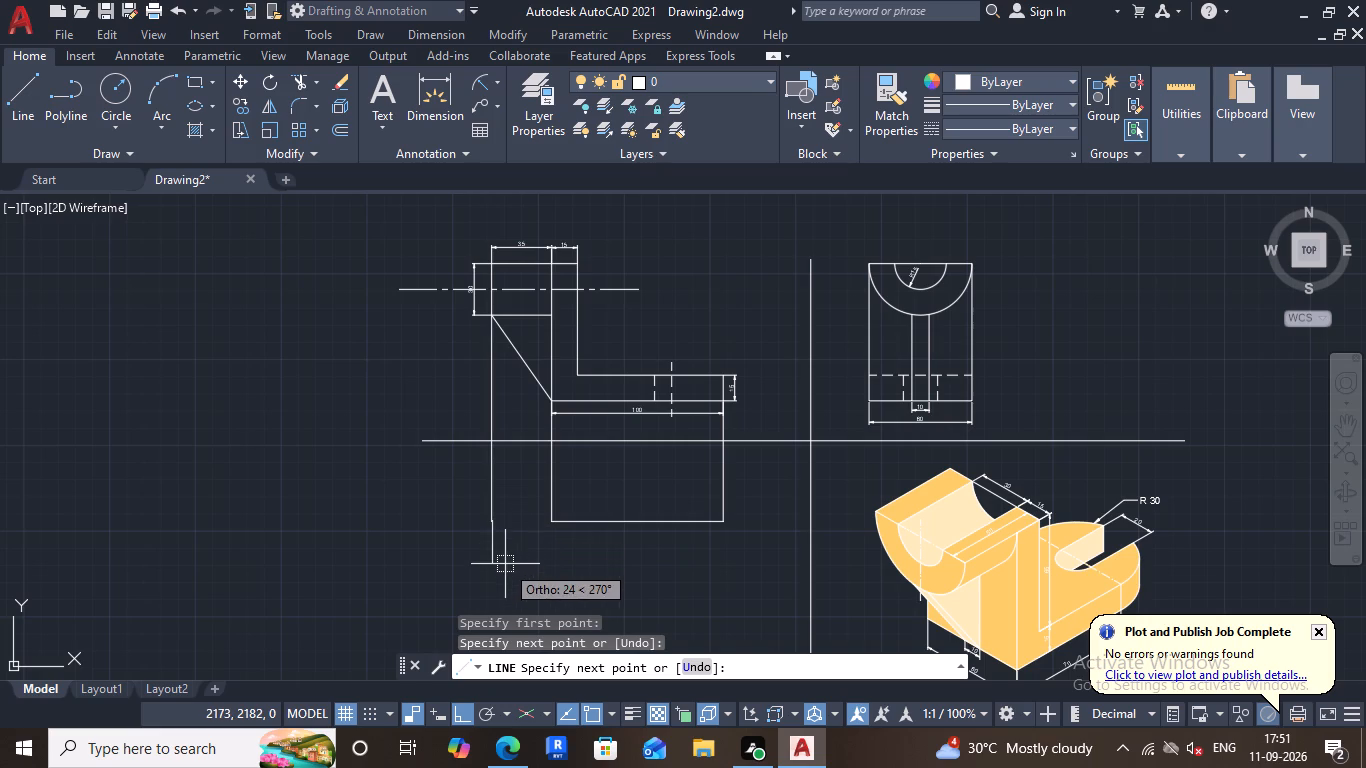
key("Escape")
Draw a closed rectangular outline with lines from the new projector's lower end: 60 down, 70 right, 60 up and back to the start.
scroll(501, 525, "up", 2)
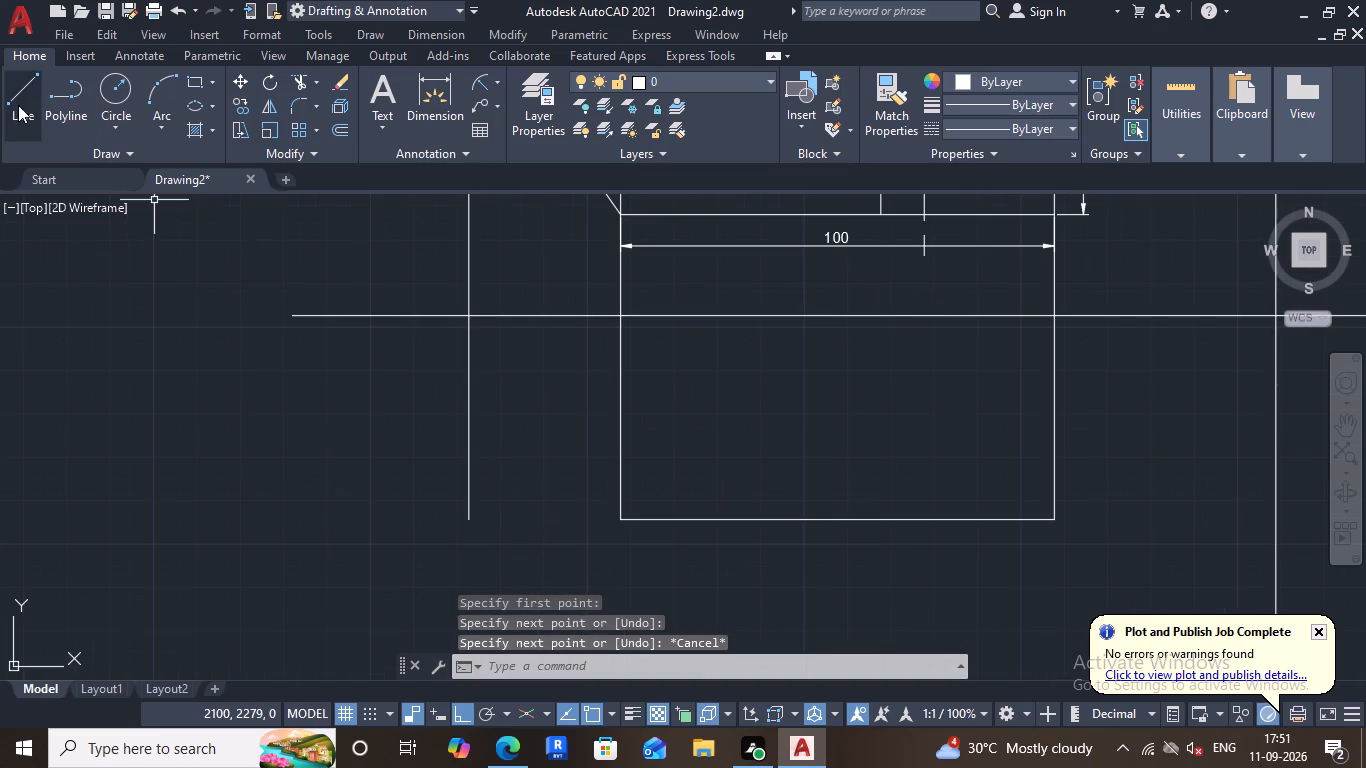
left_click(18, 104)
left_click(468, 516)
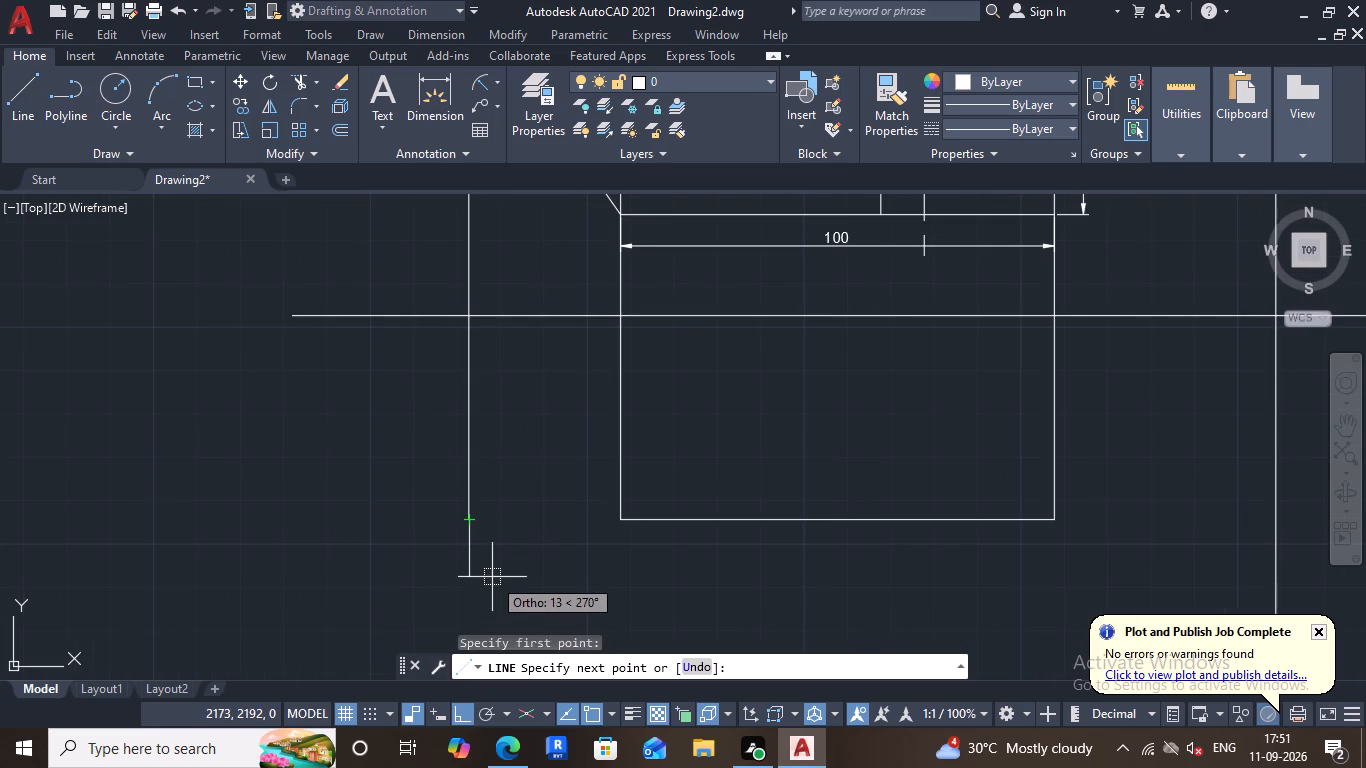
middle_click_drag(500, 568, 491, 440)
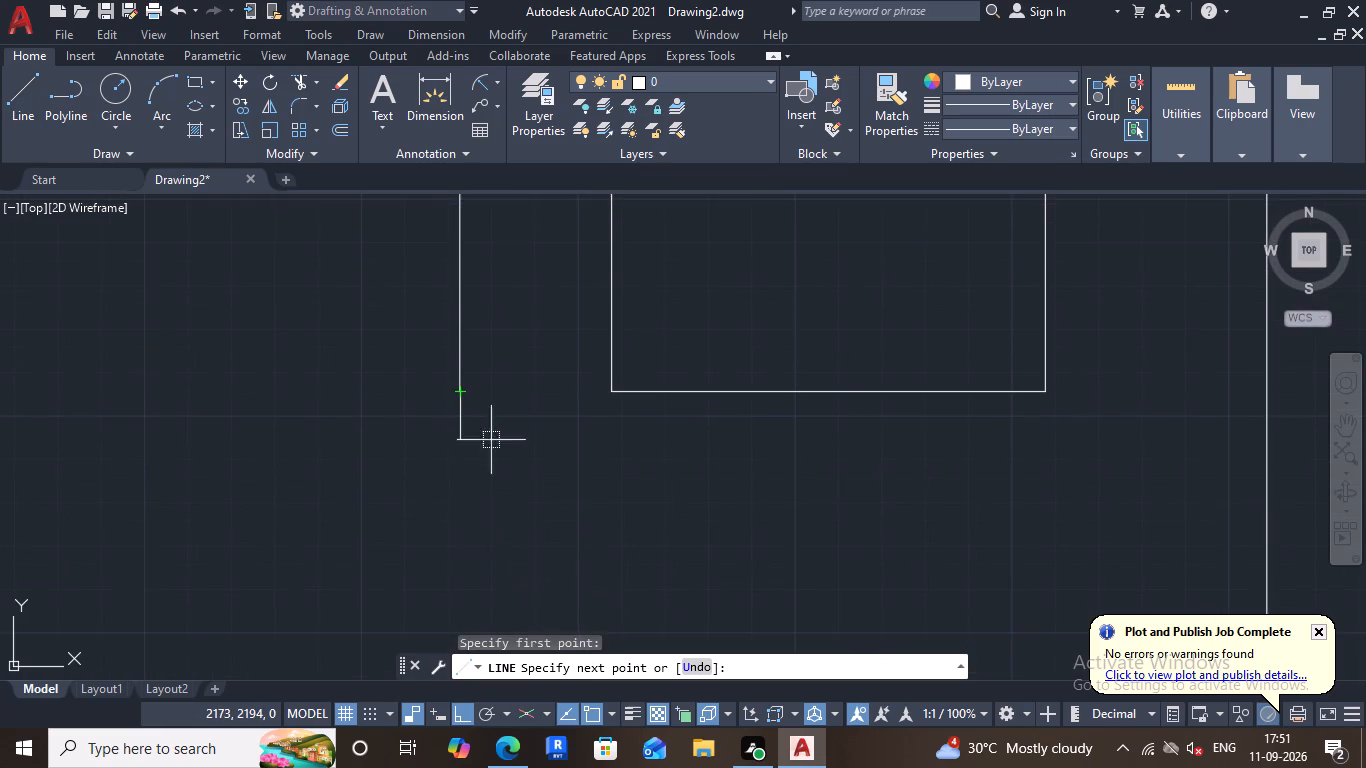
key("6")
key("0")
key("Return")
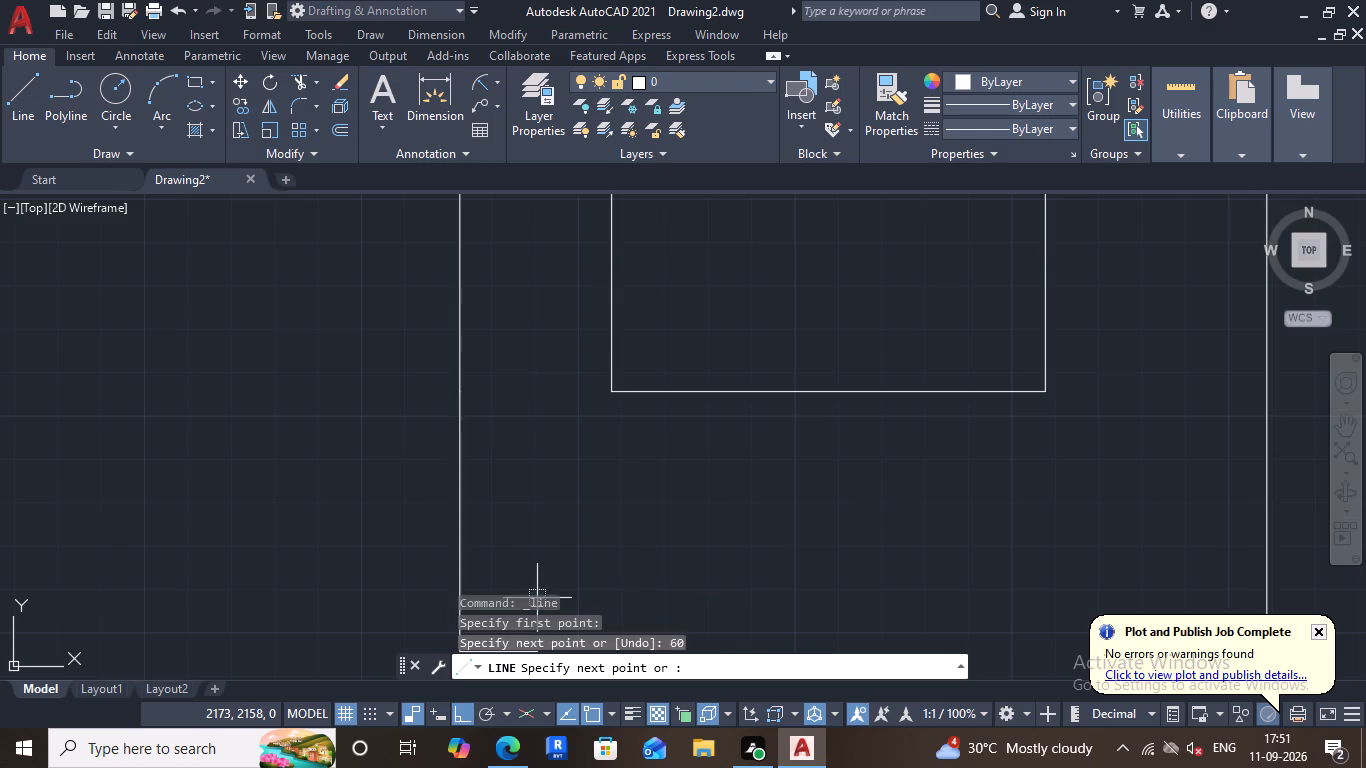
scroll(830, 536, "down", 3)
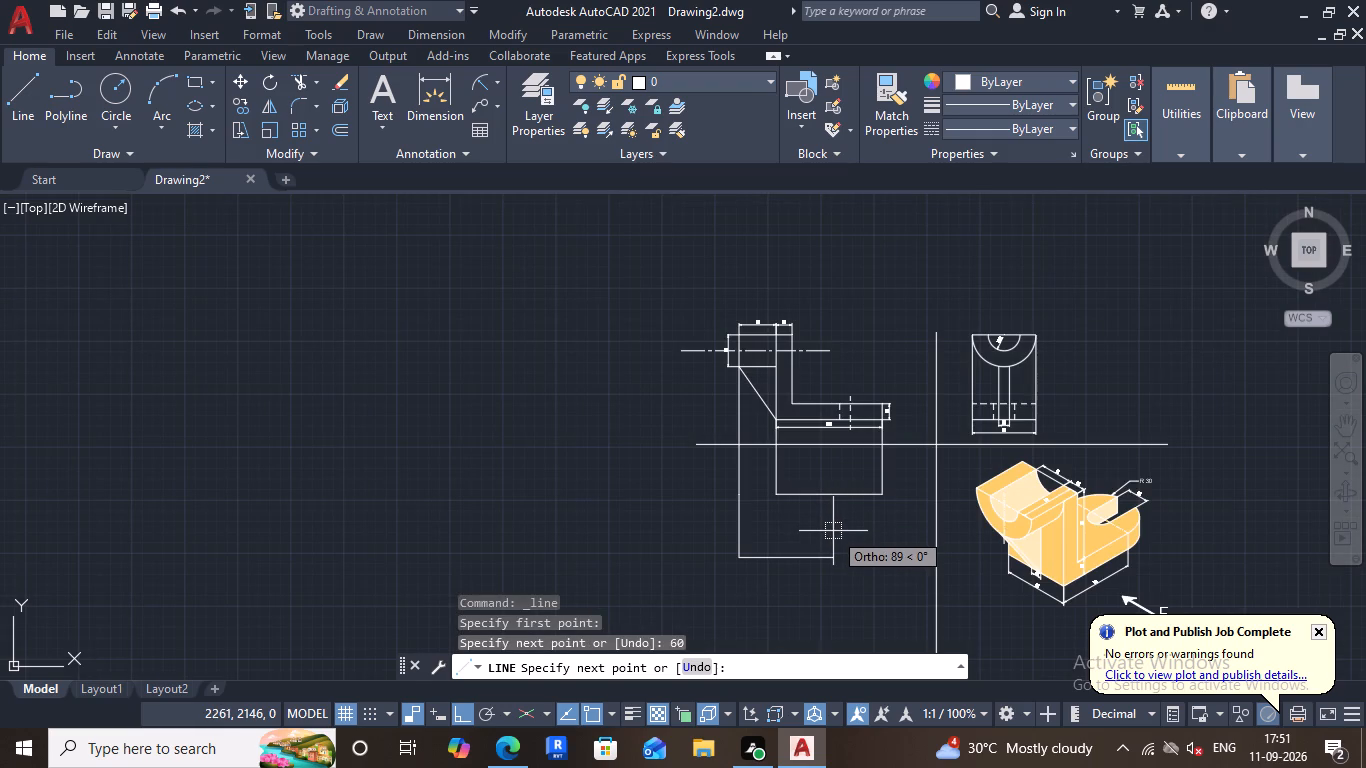
type("70")
key("Return")
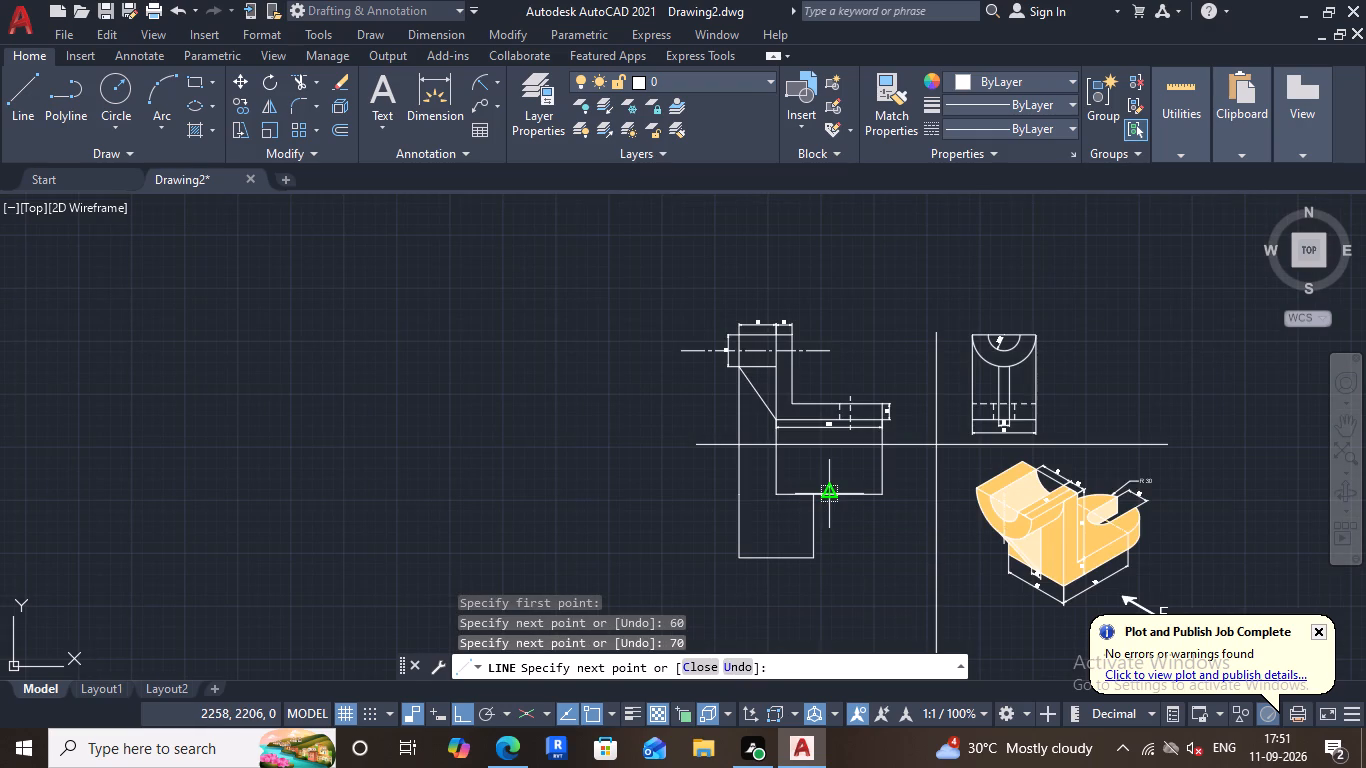
type("60")
key("Return")
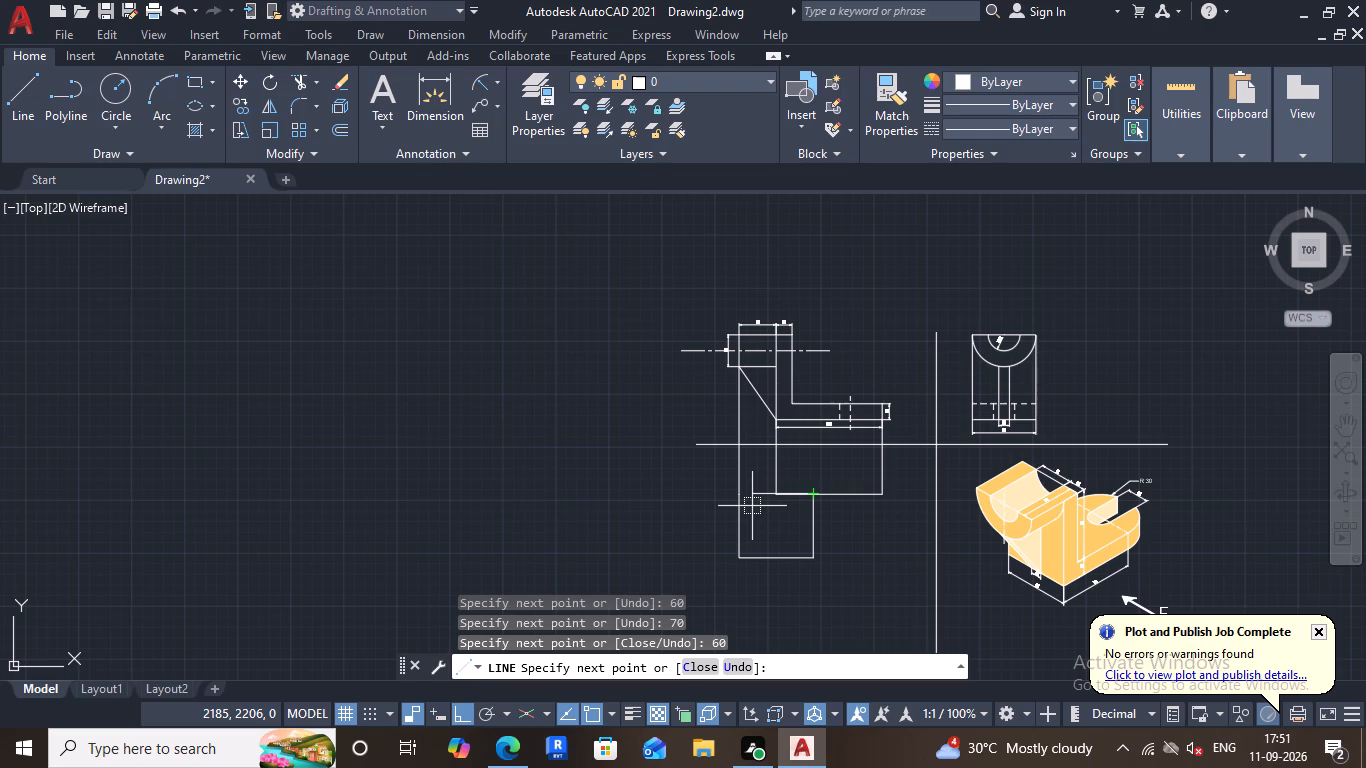
scroll(780, 490, "up", 2)
left_click(675, 505)
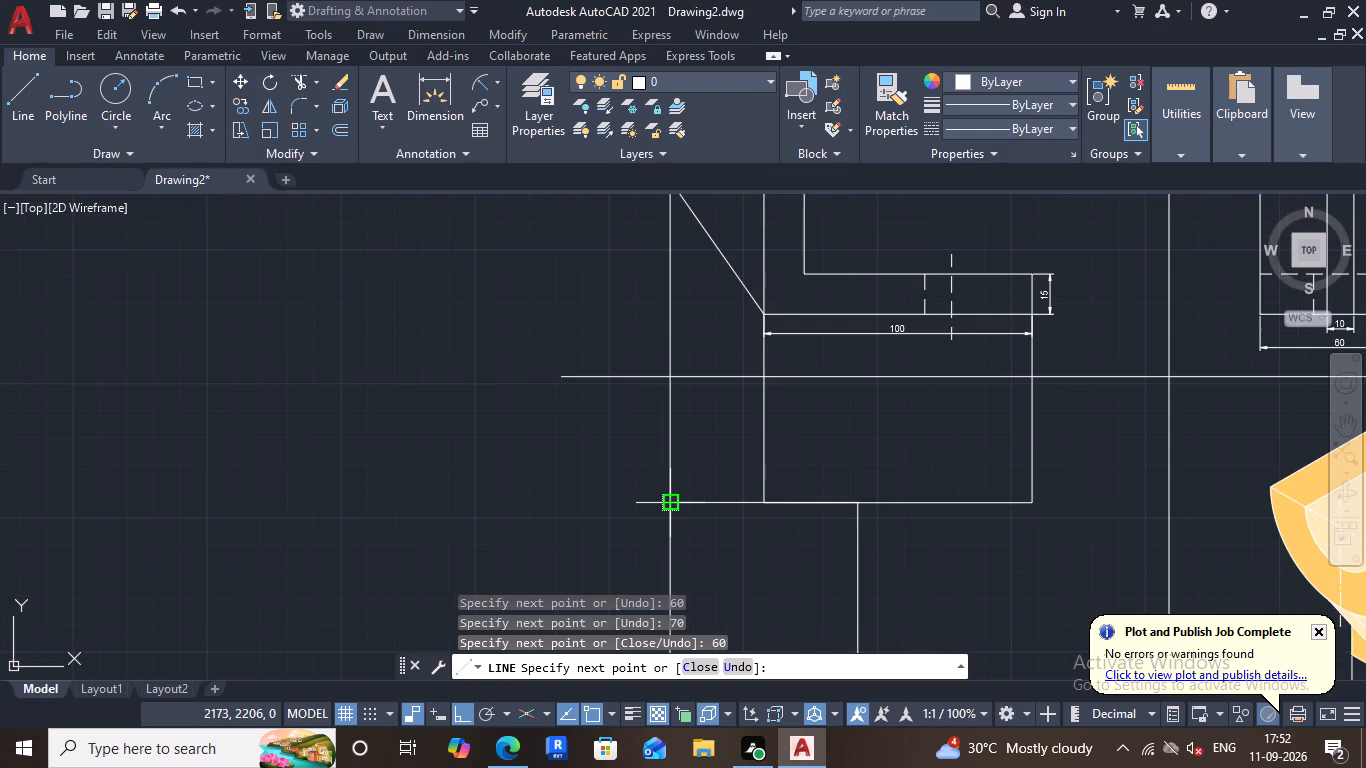
key("Escape")
scroll(707, 492, "down", 3)
scroll(711, 523, "up", 3)
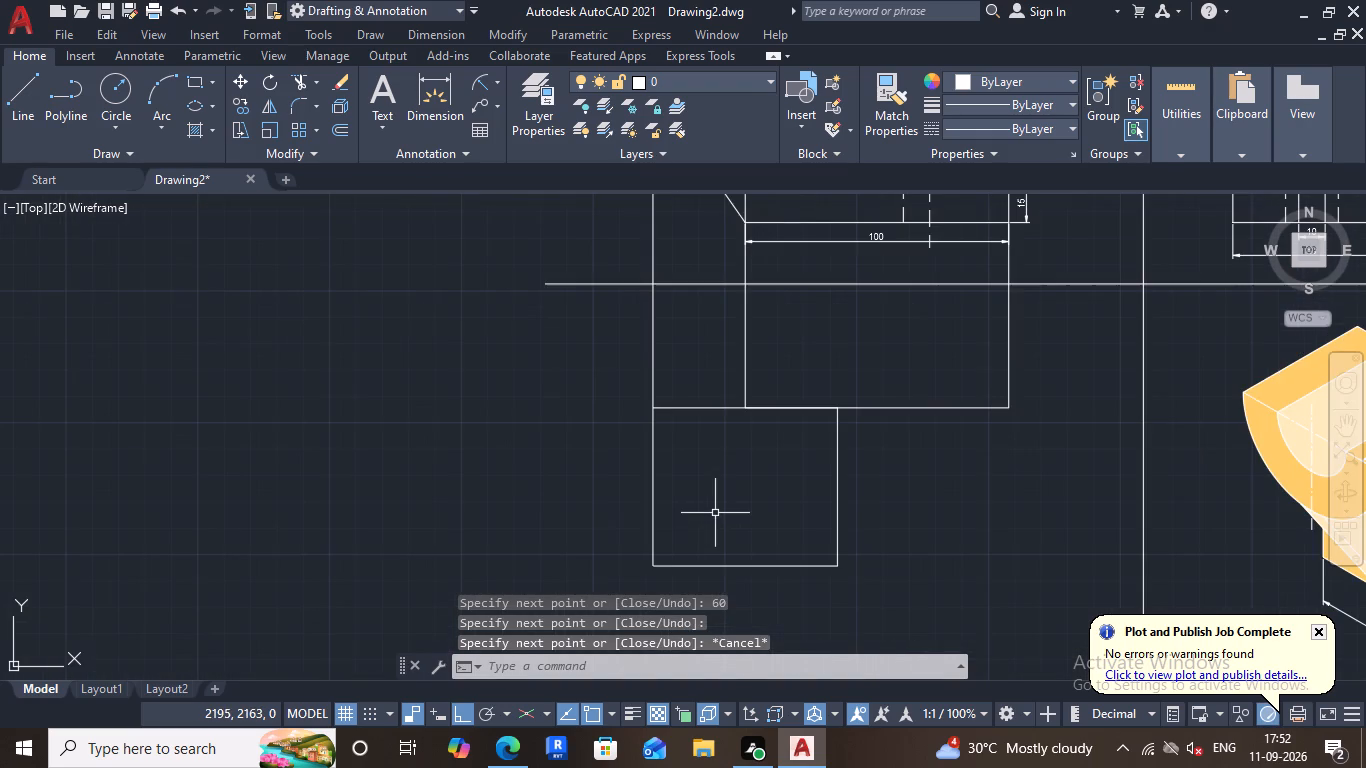
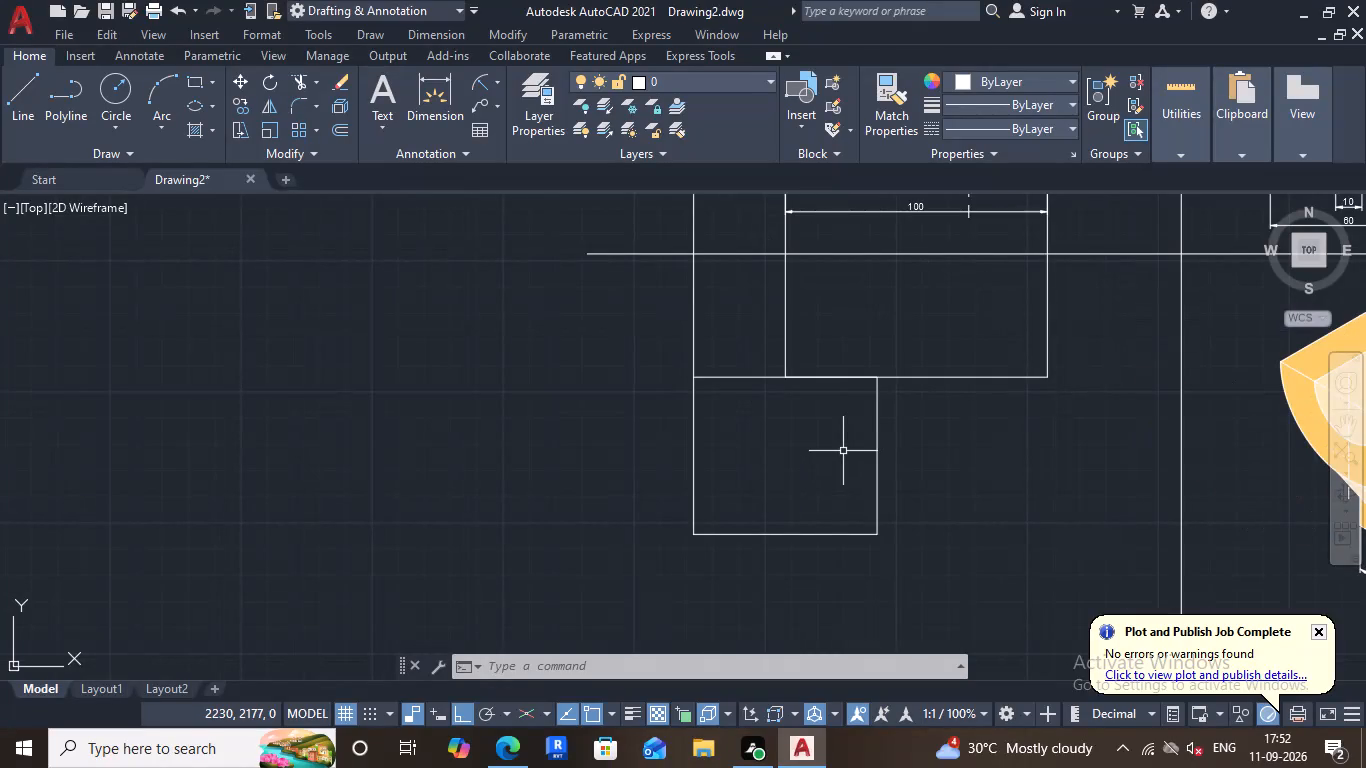
Draw a vertical projection line from the front view's inner corner down past the bottom edge of the lower rectangle.
middle_click(846, 443)
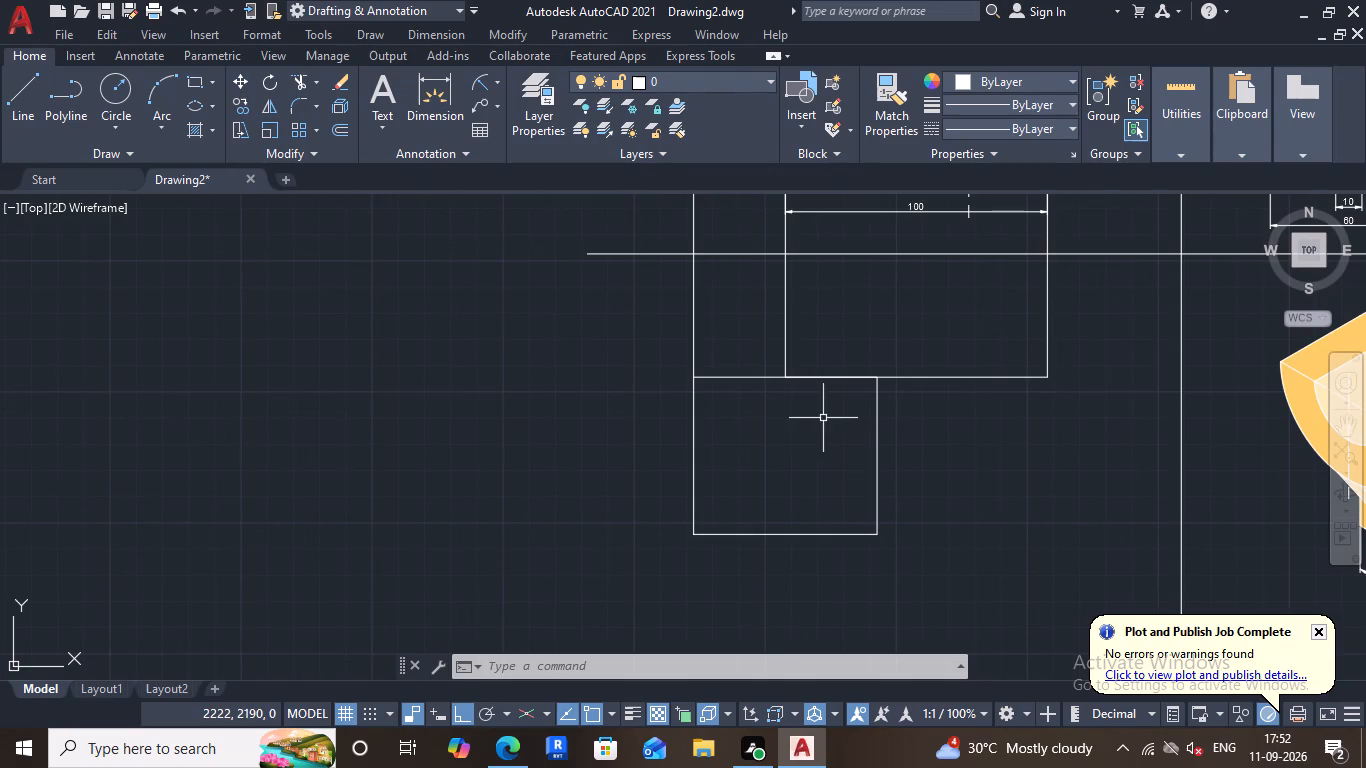
scroll(819, 392, "down", 2)
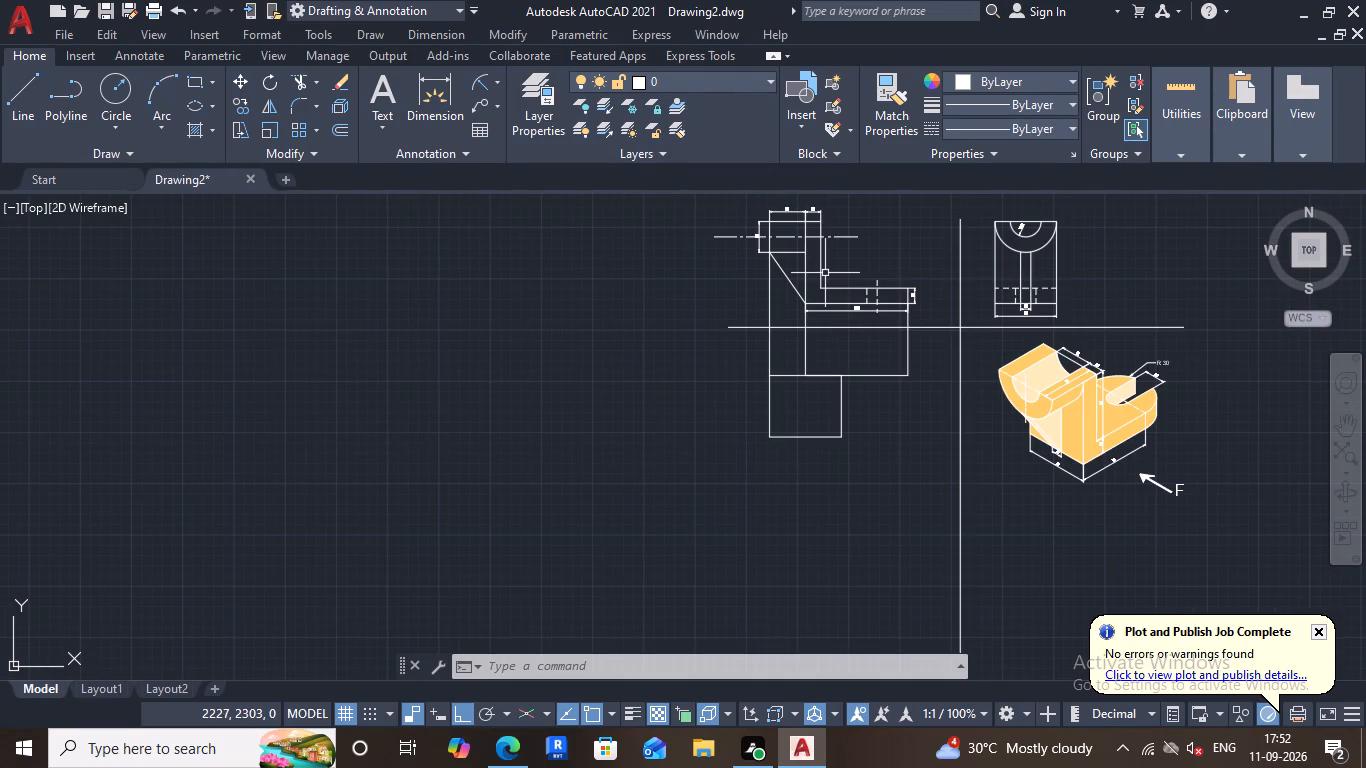
scroll(821, 320, "up", 1)
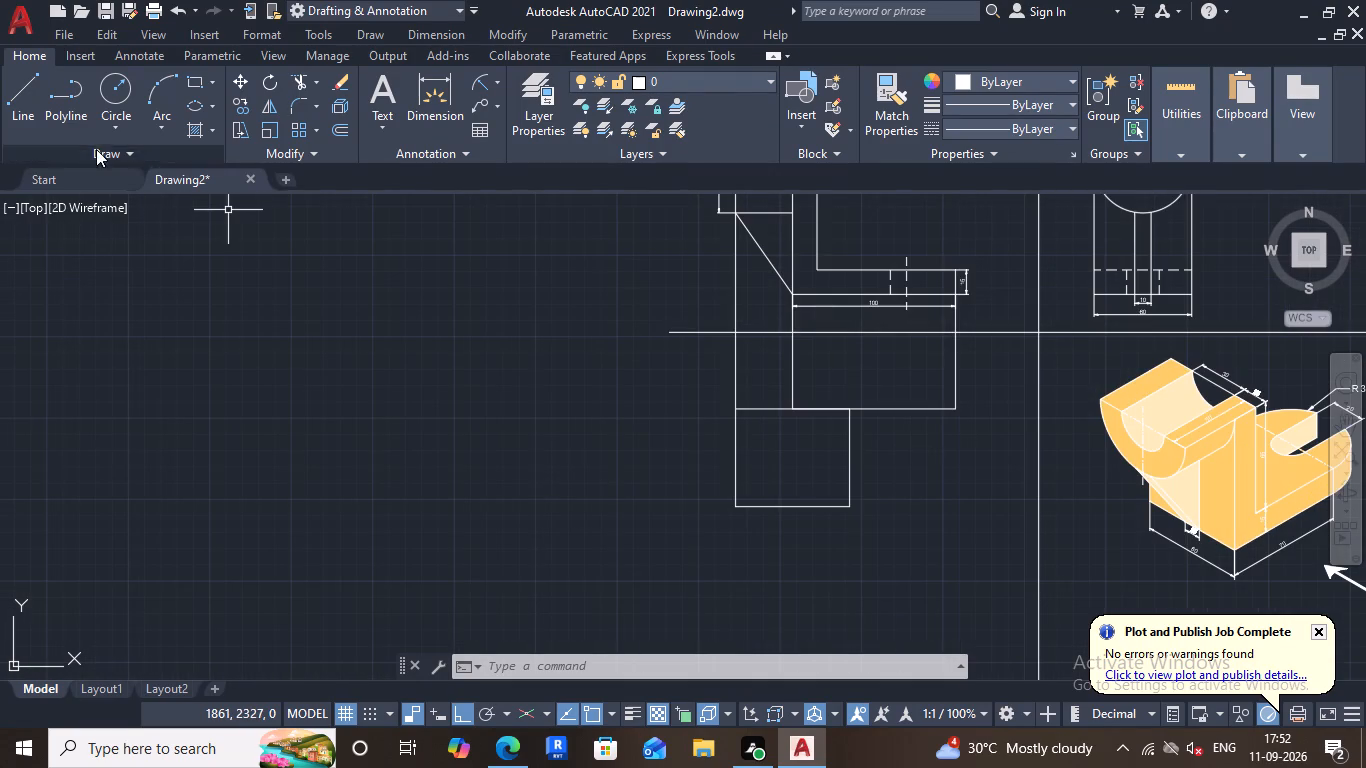
left_click(26, 107)
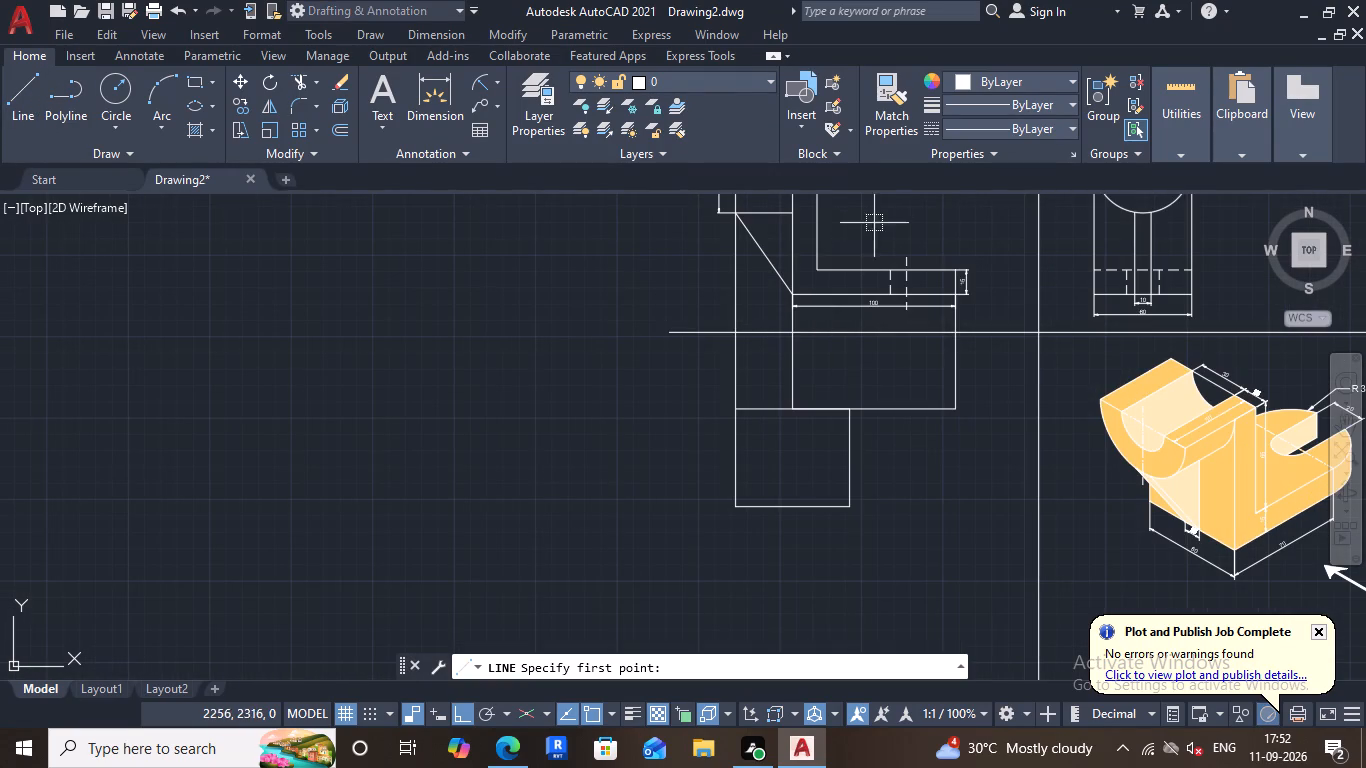
left_click(819, 270)
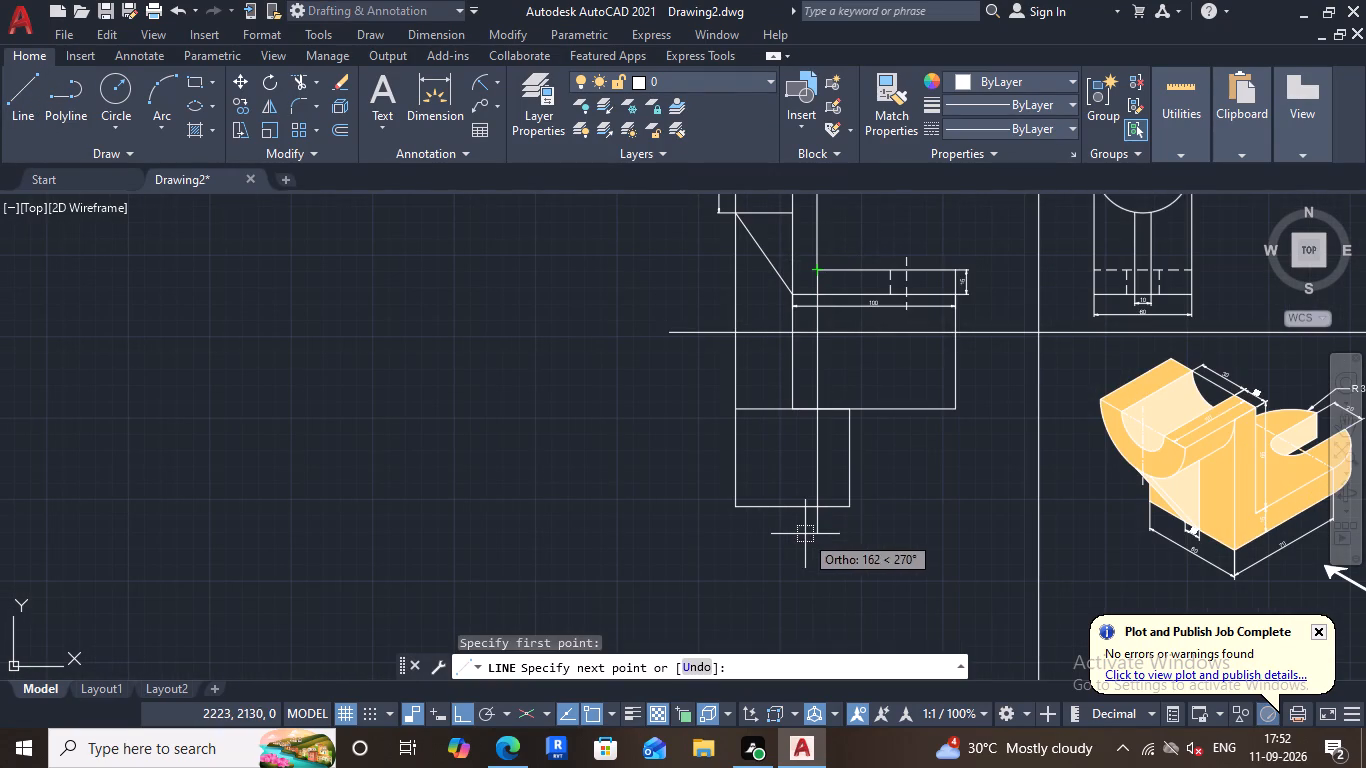
left_click(808, 537)
key("Escape")
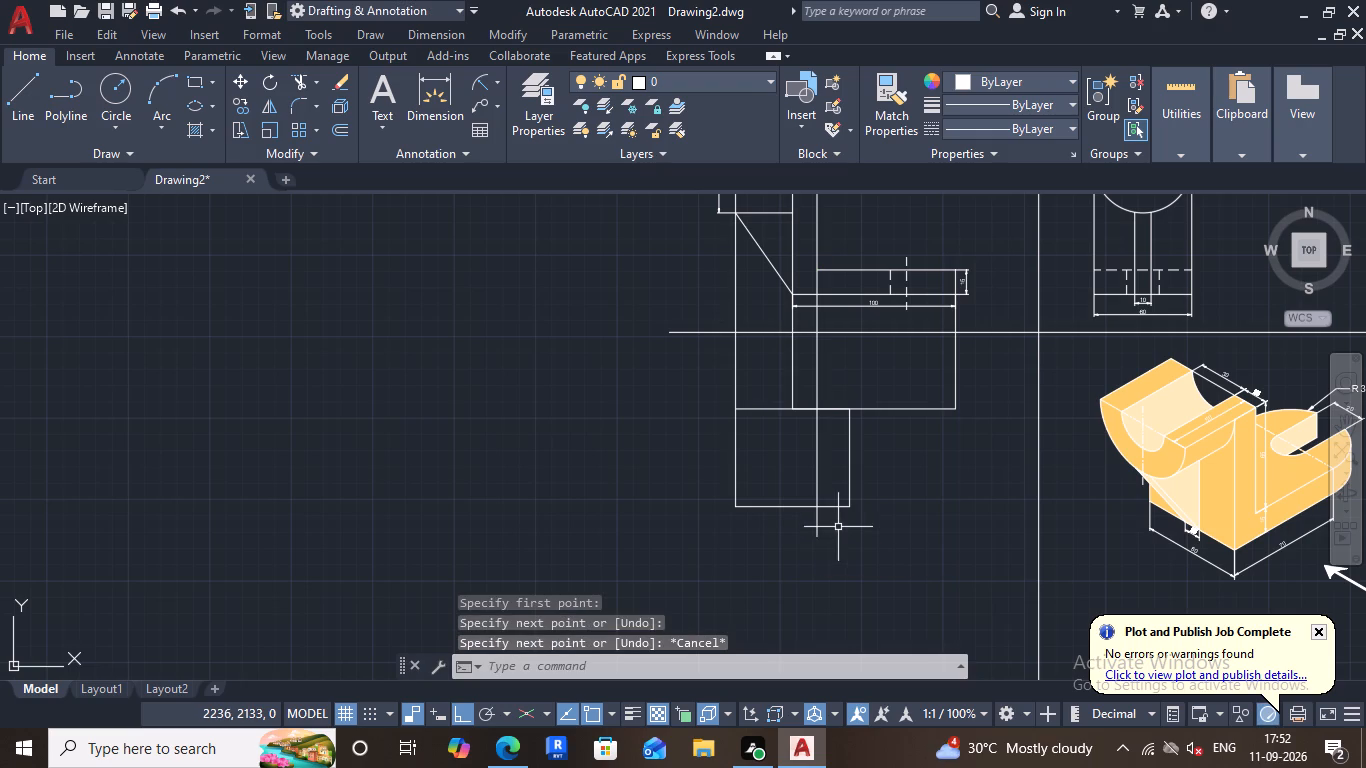
Copy the top edge of the lower rectangle 15 units downward.
middle_click_drag(889, 460, 1006, 487)
scroll(904, 439, "up", 1)
left_click(870, 434)
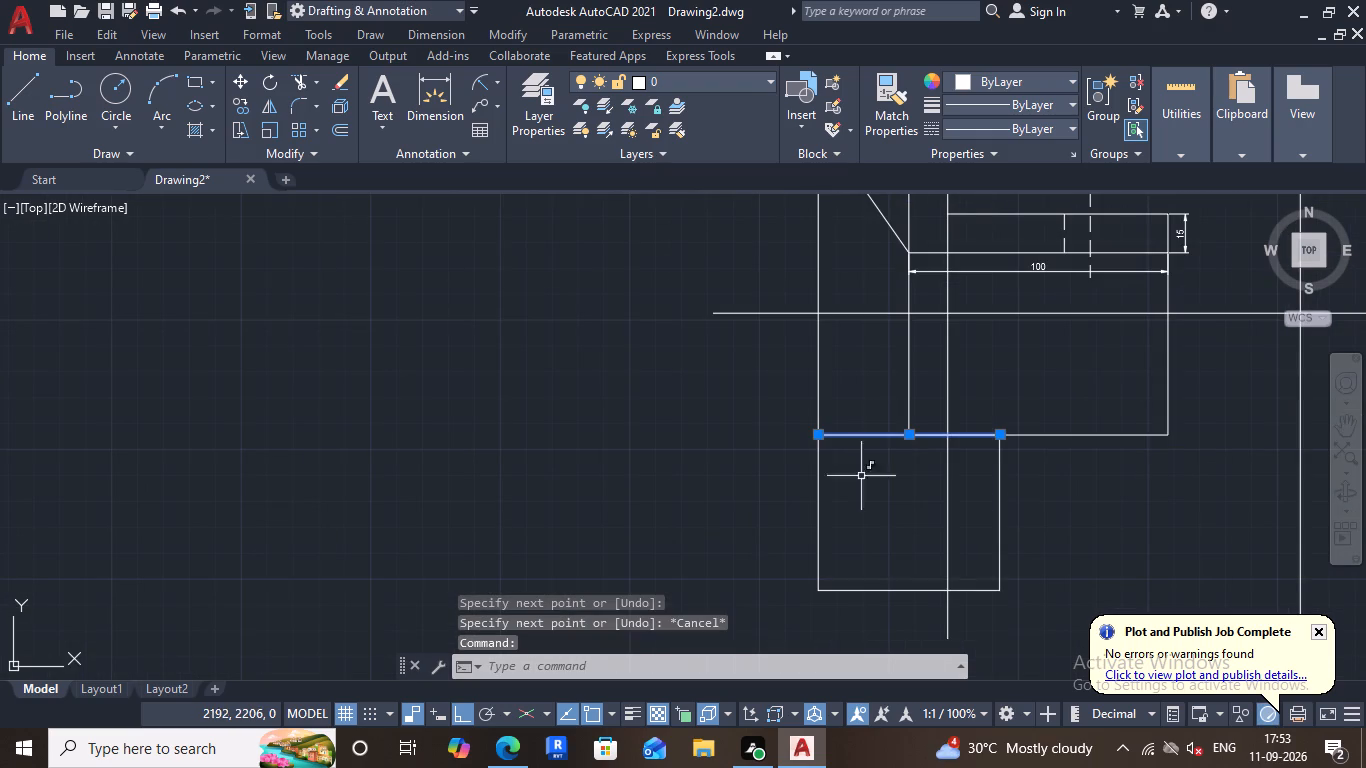
left_click(238, 109)
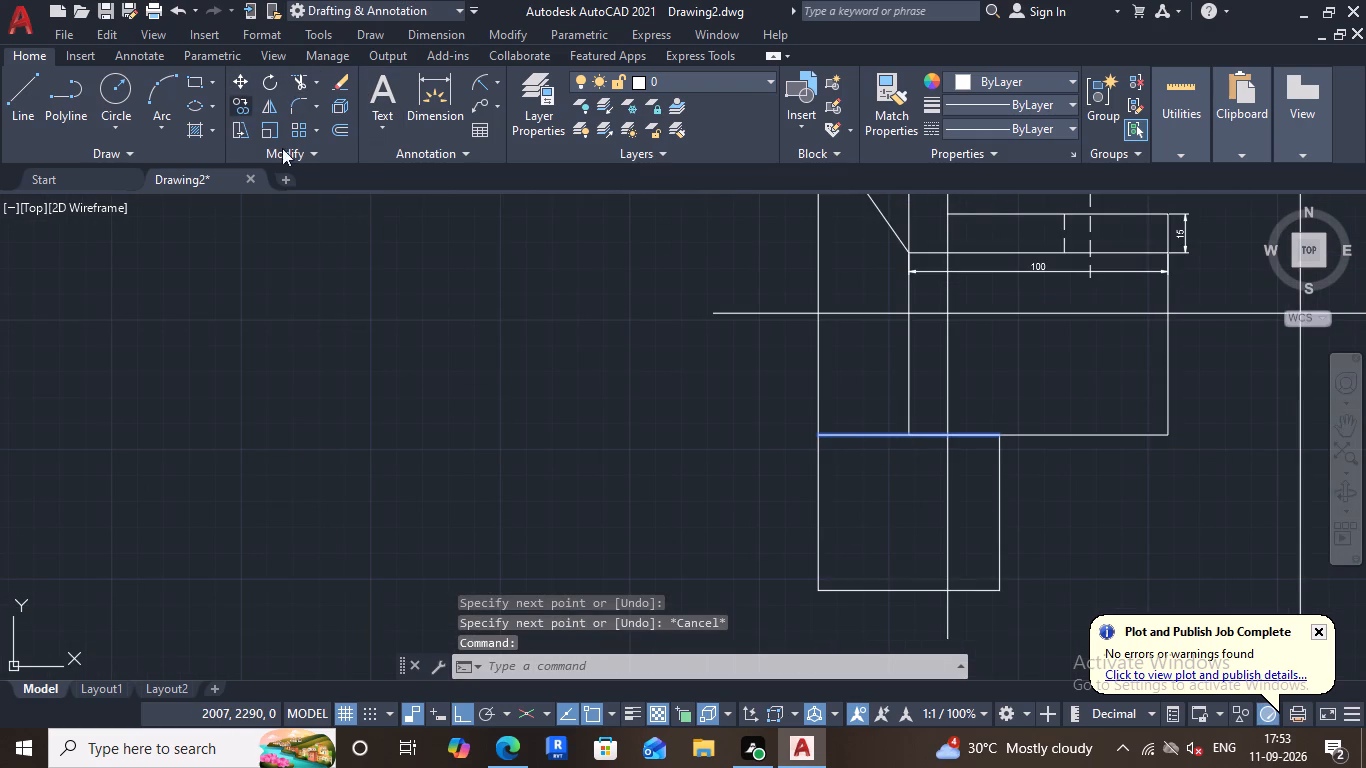
left_click(818, 437)
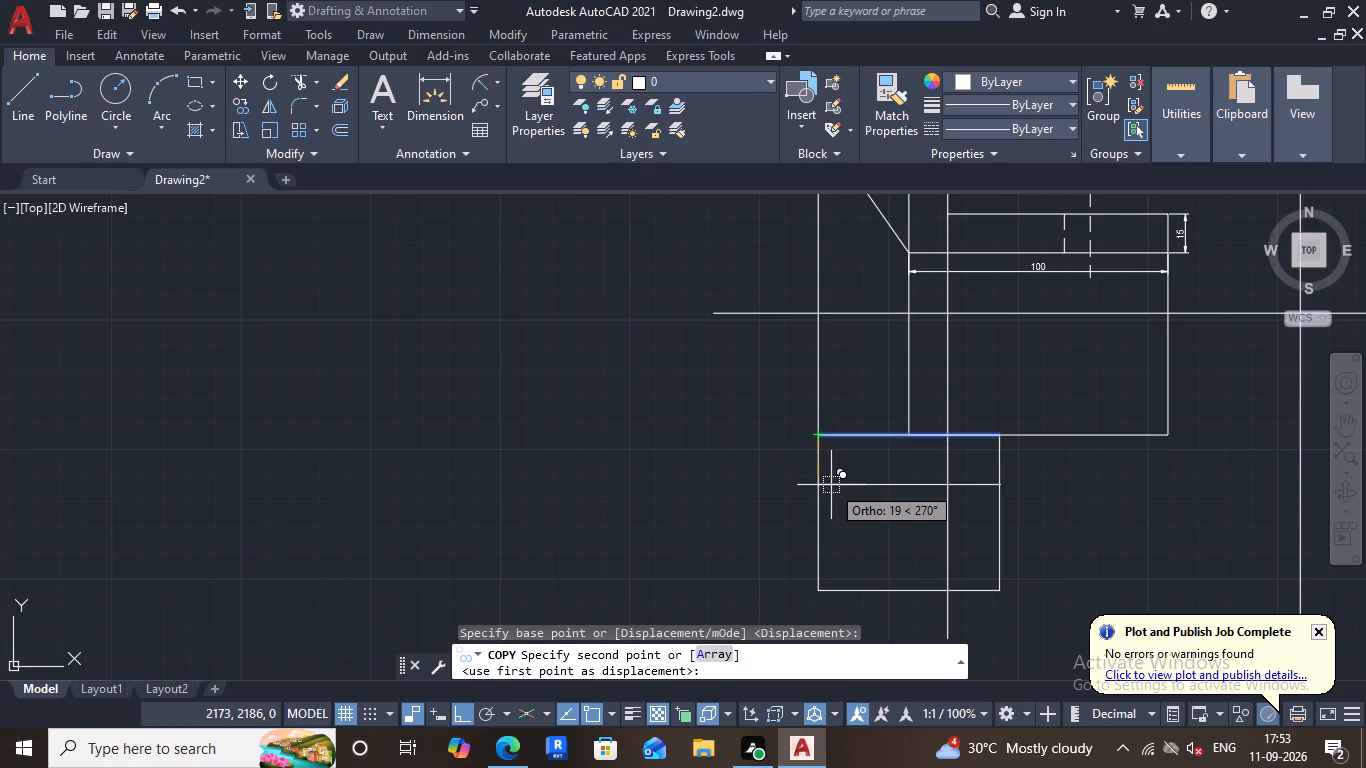
type("15")
key("Return")
key("Escape")
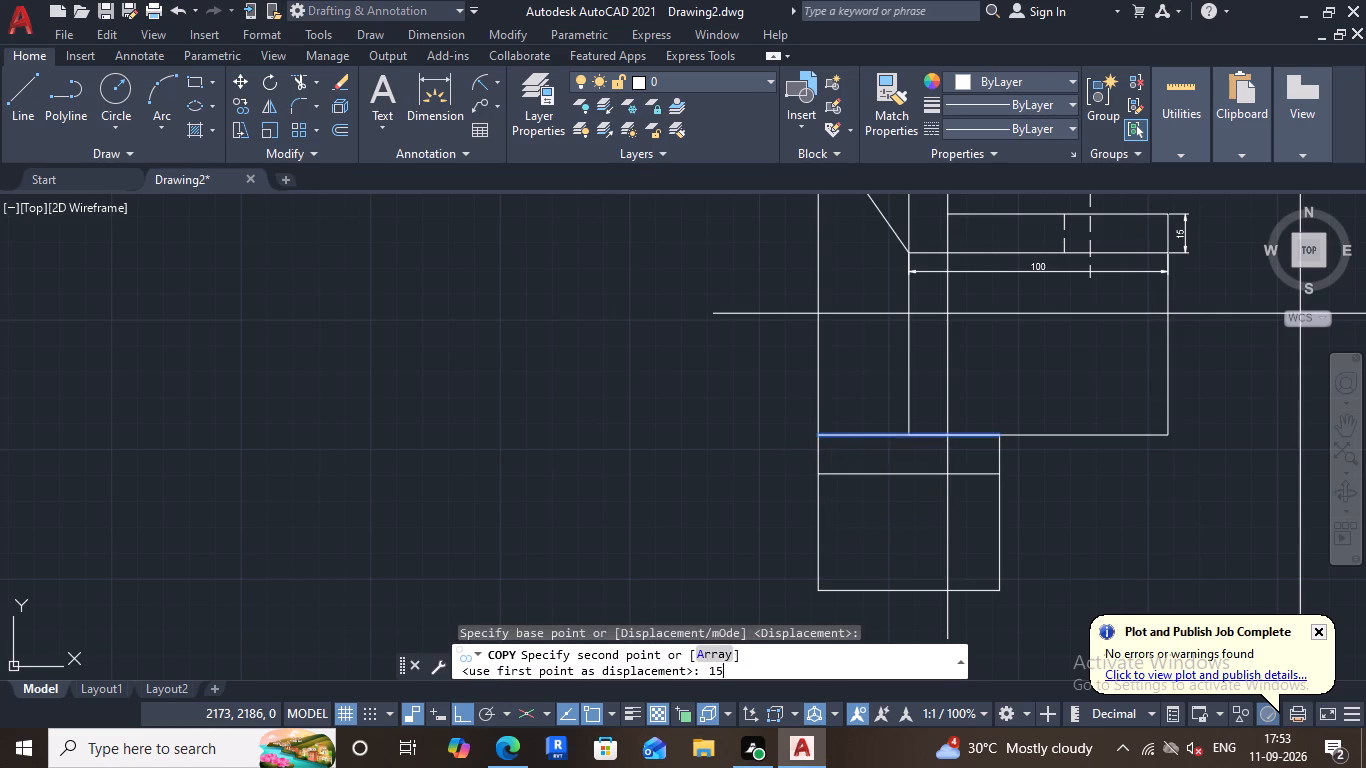
Copy the bottom edge of the lower rectangle 15 units upward.
scroll(882, 463, "up", 1)
scroll(884, 443, "down", 3)
scroll(887, 492, "up", 2)
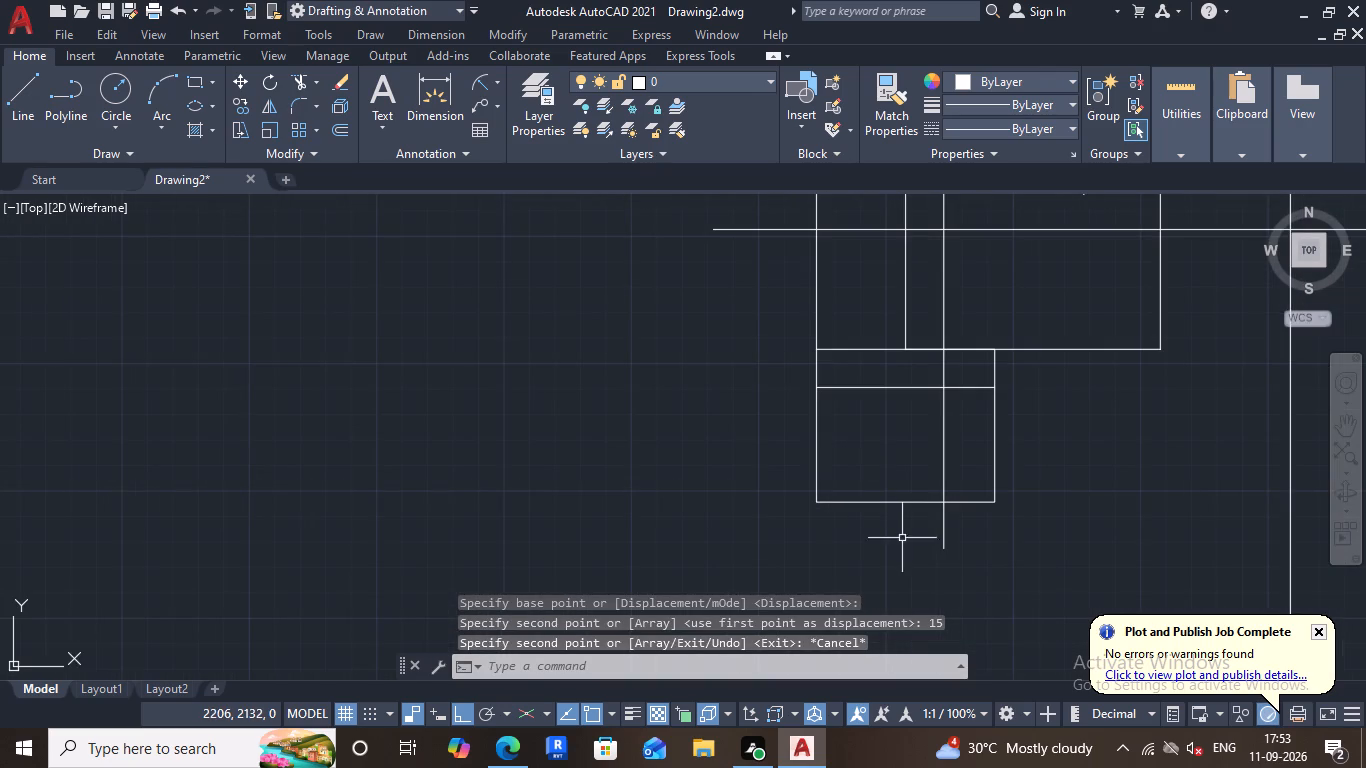
left_click(902, 538)
left_click(883, 477)
left_click(239, 108)
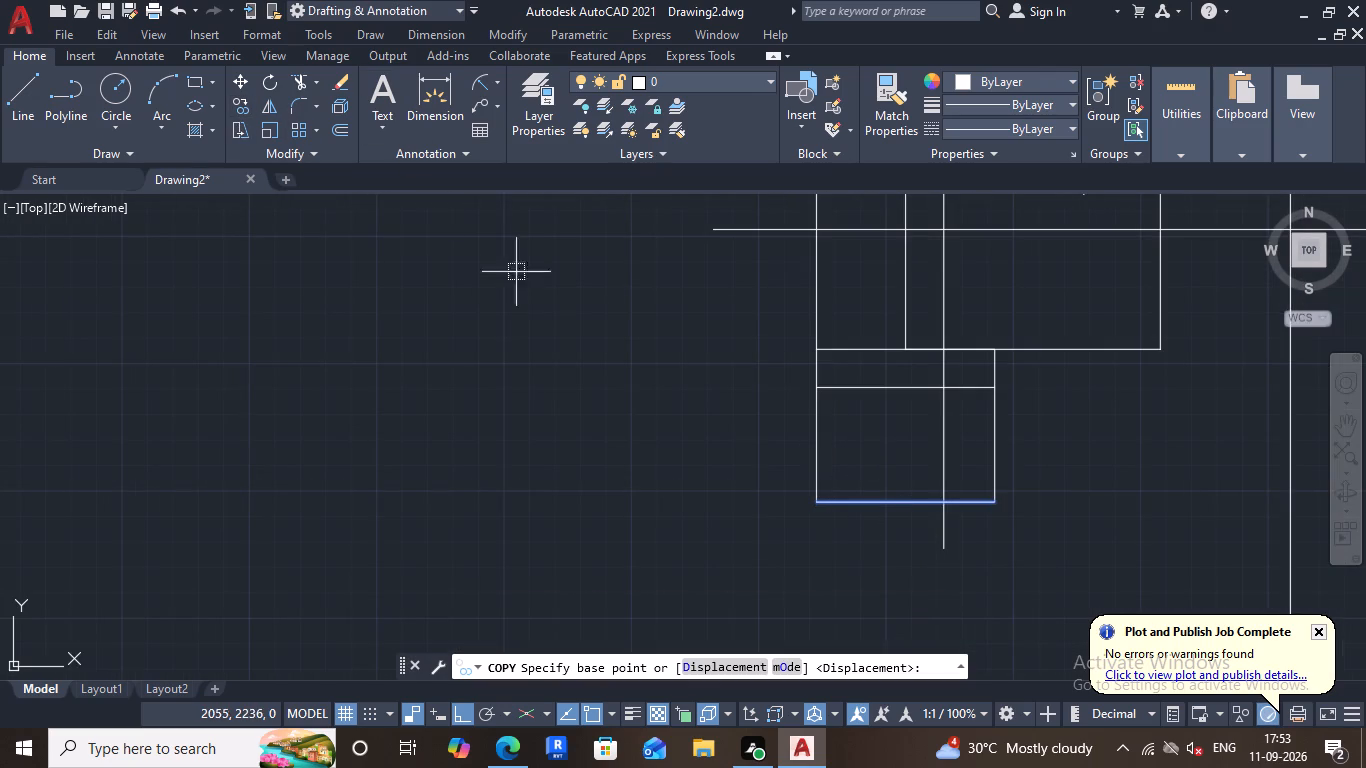
left_click(816, 503)
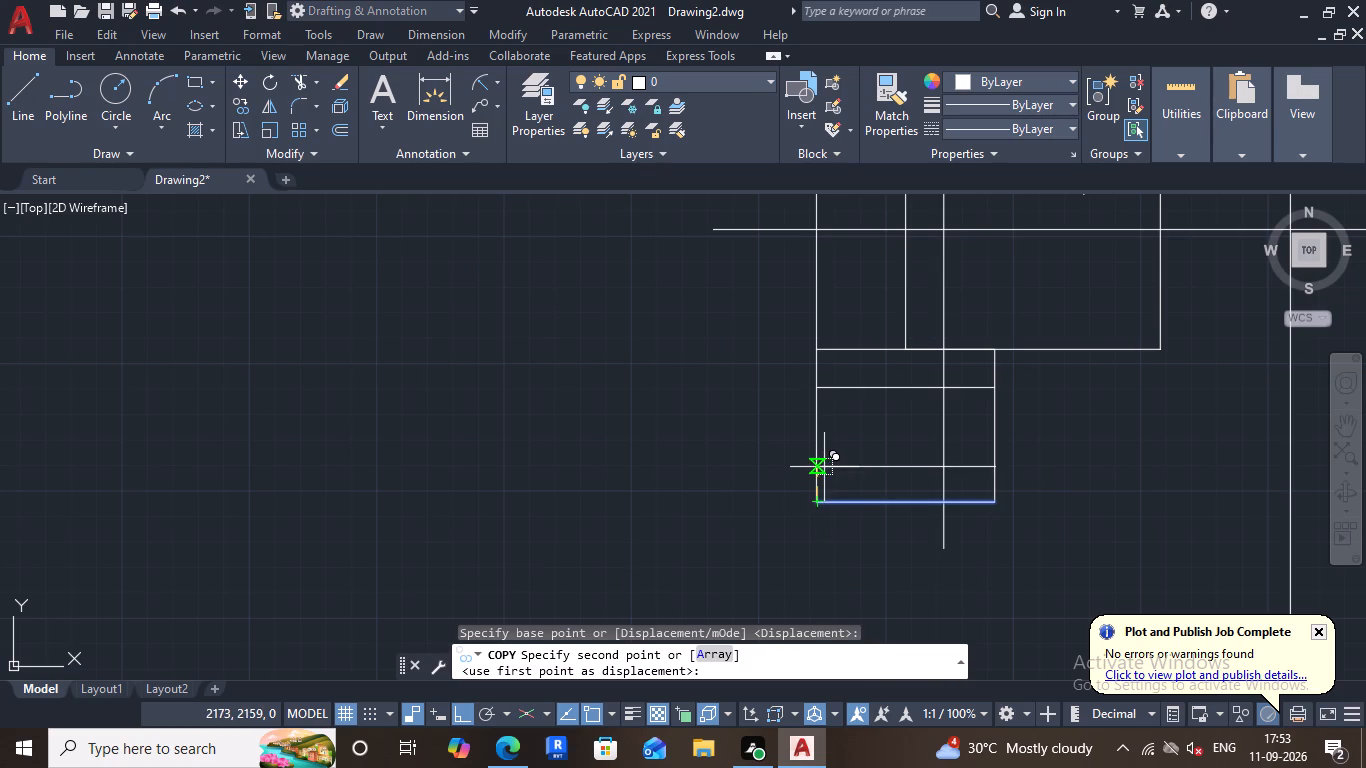
key("1")
key("5")
key("Return")
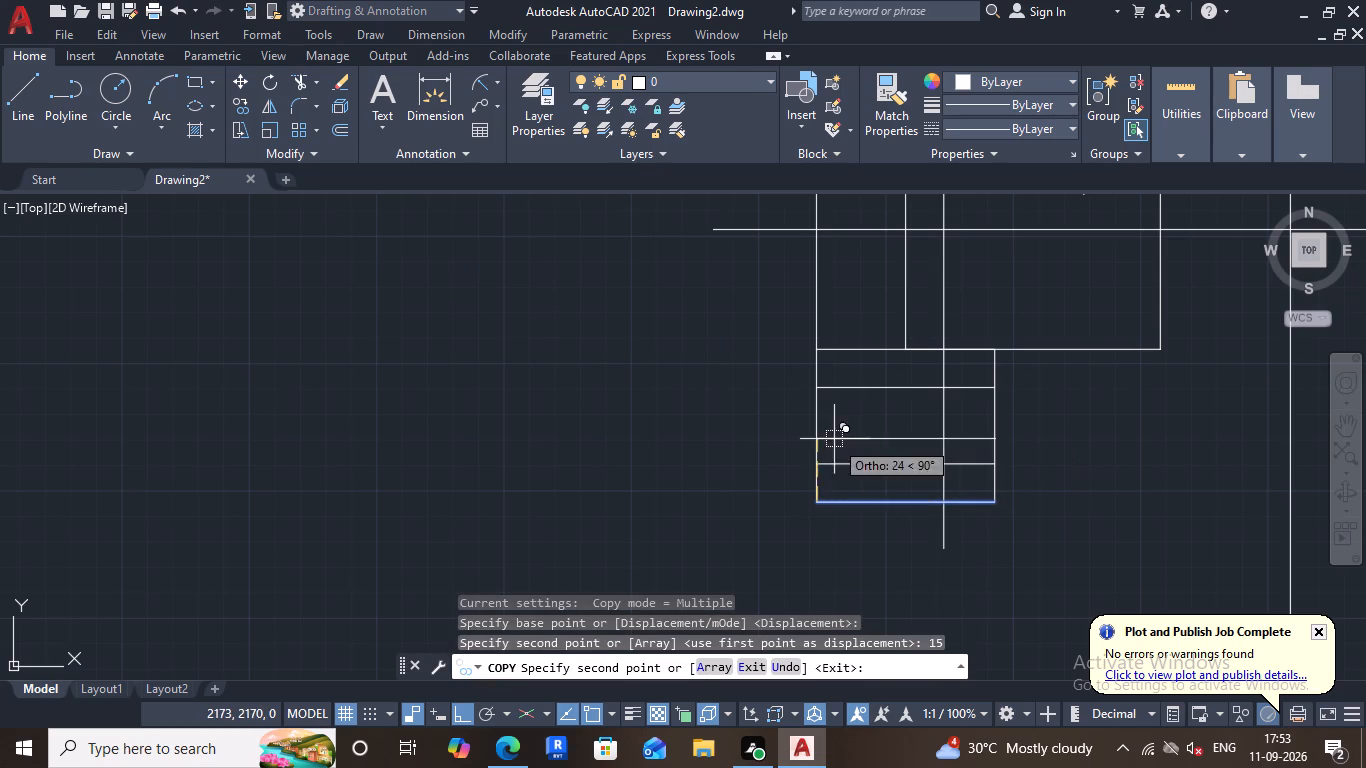
key("Escape")
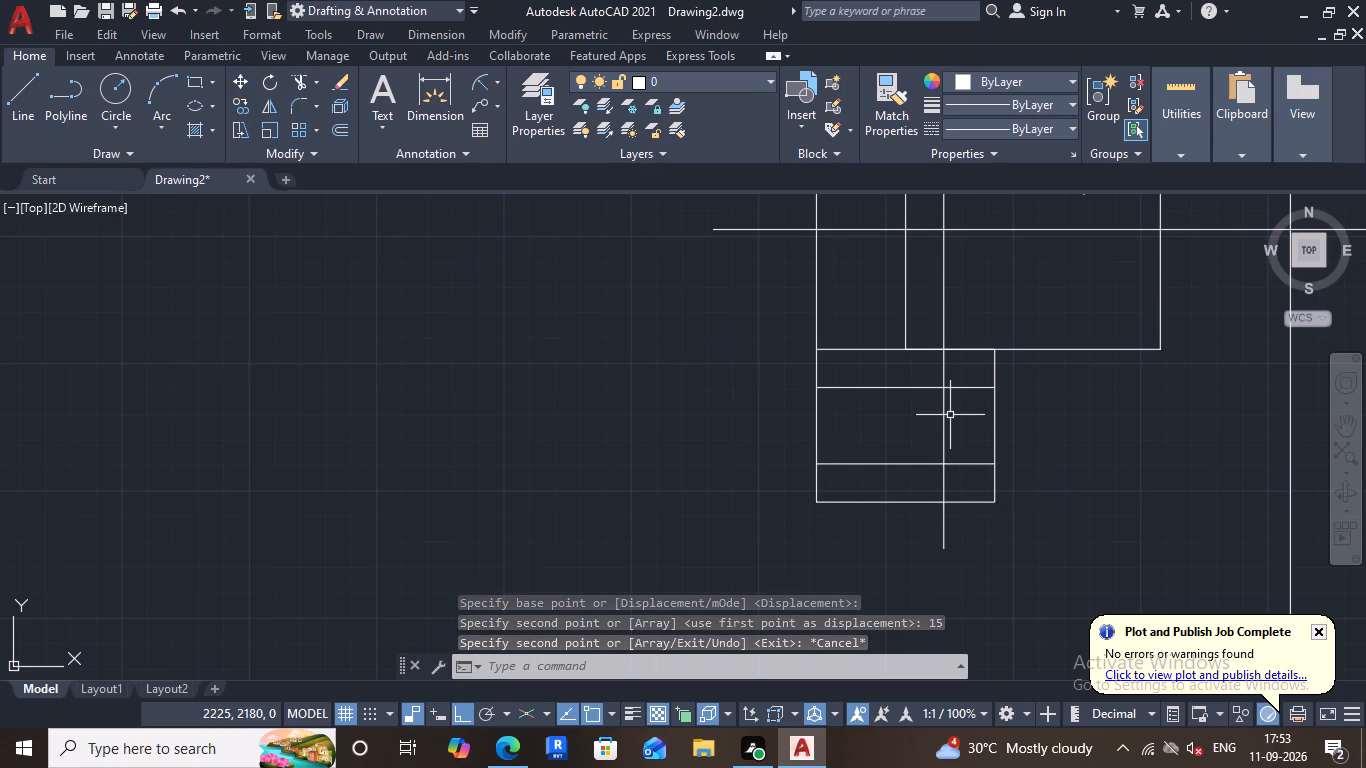
Draw a vertical line through the lower rectangle, continuing the projection line at its top edge's midpoint down to the bottom edge.
left_click(20, 102)
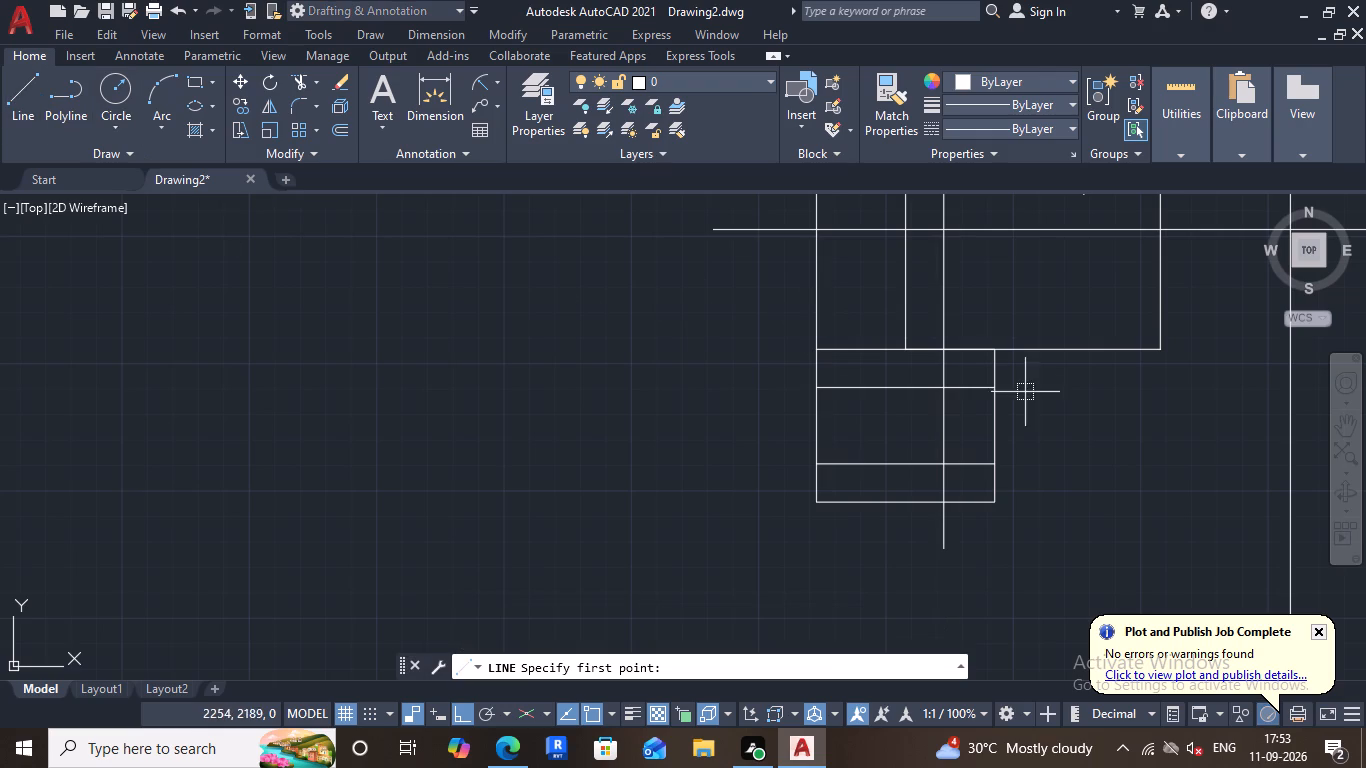
left_click(902, 349)
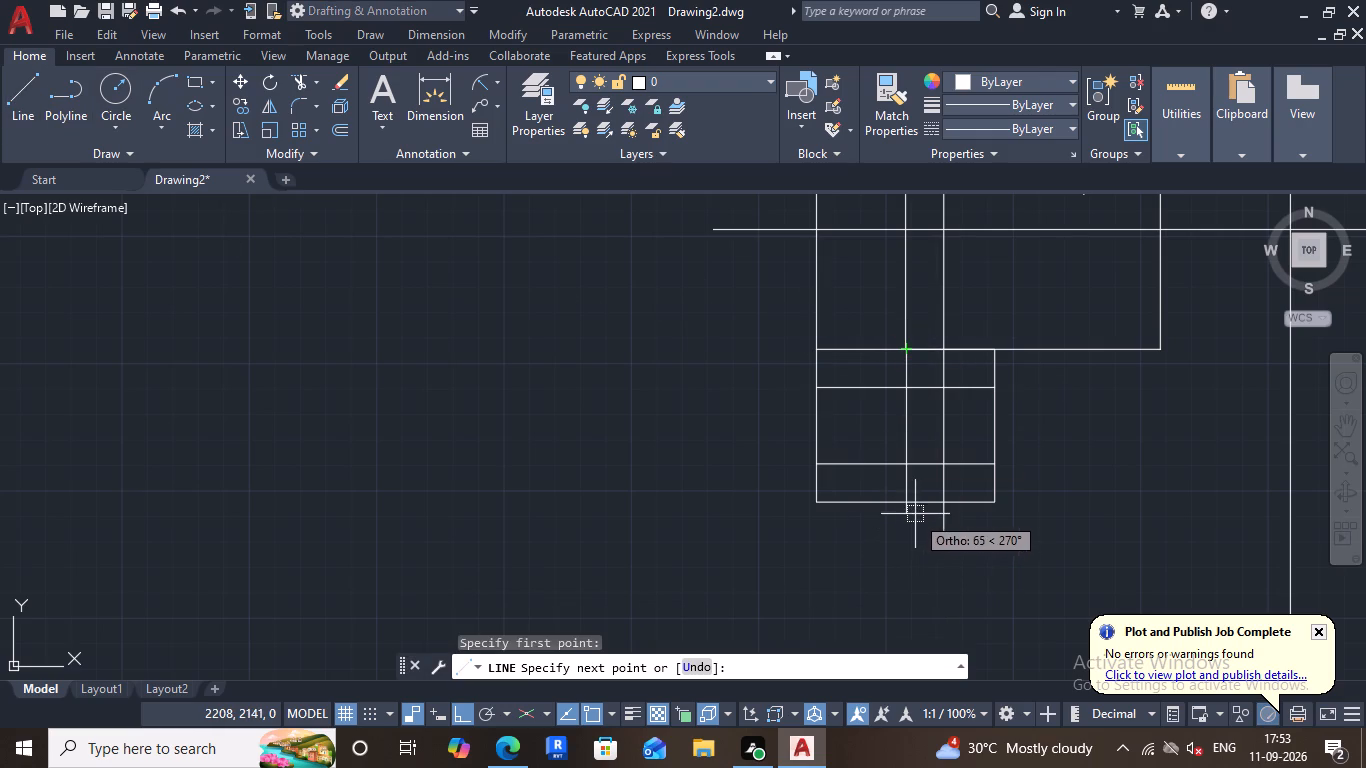
left_click(908, 500)
key("Escape")
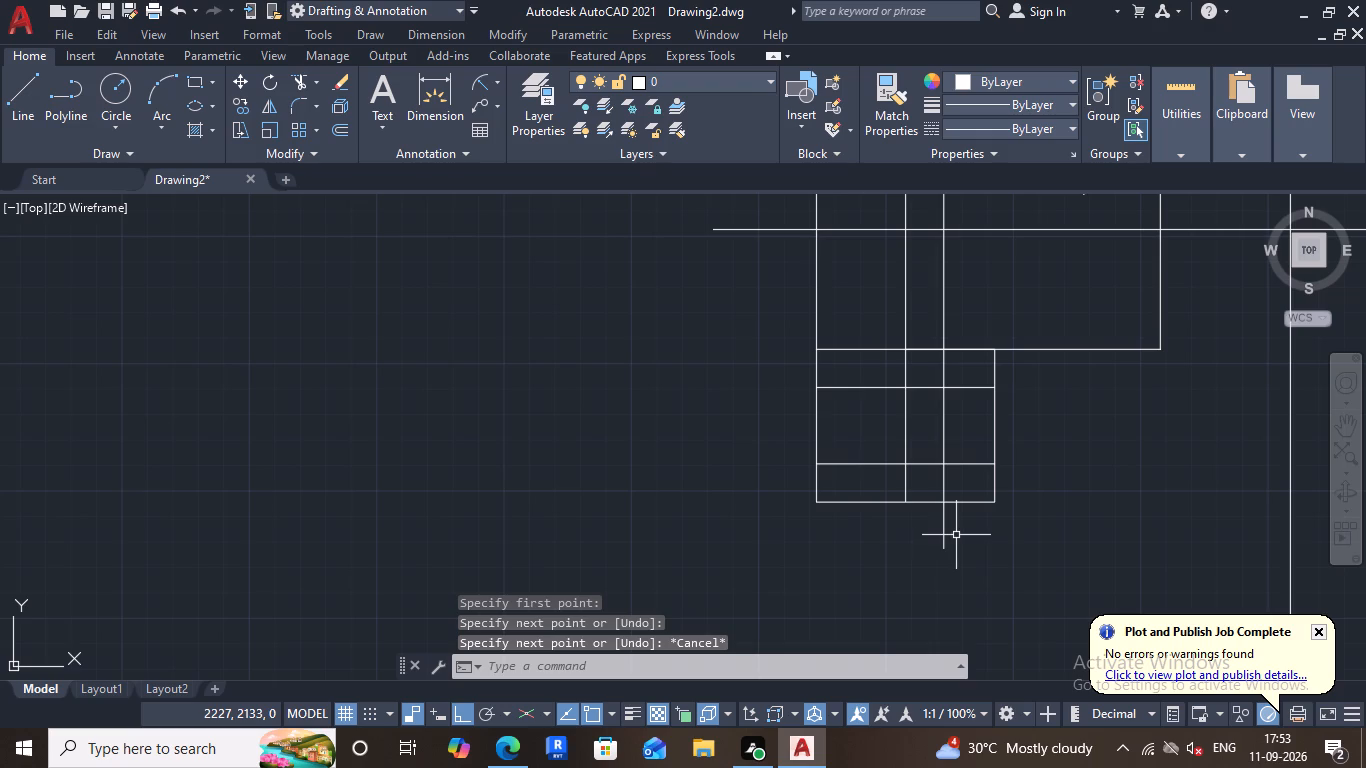
Trim the inner-corner projection line below the lower rectangle and between the front view's base and the rectangle's top edge.
left_click(294, 77)
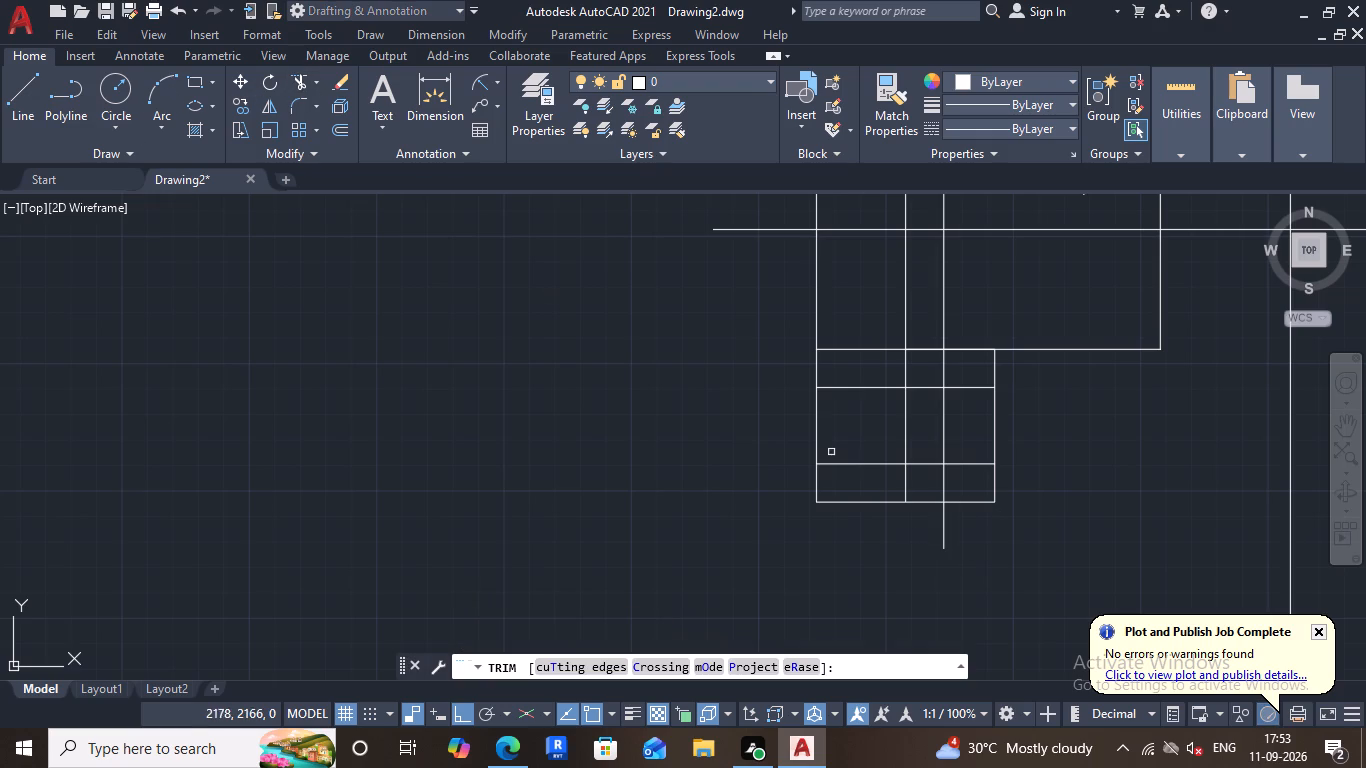
left_click(947, 537)
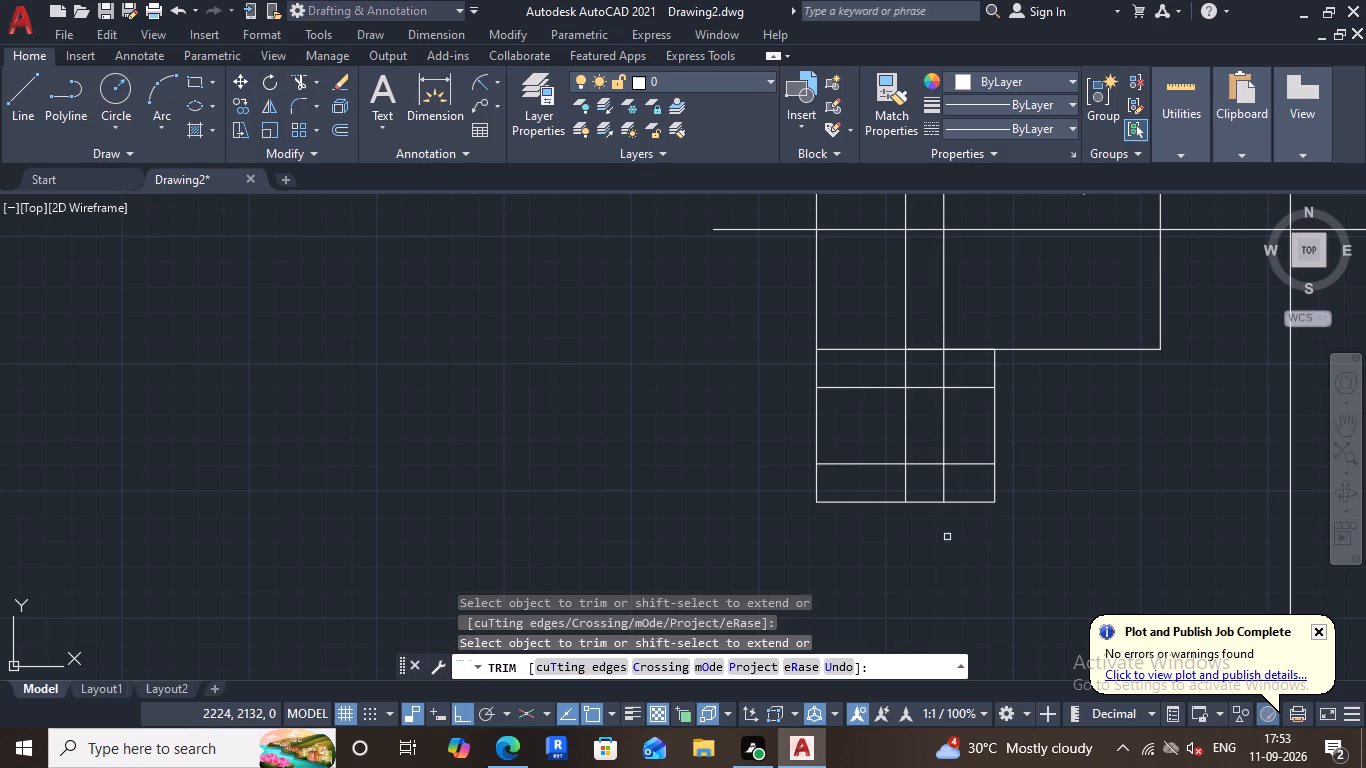
middle_click_drag(948, 544, 961, 639)
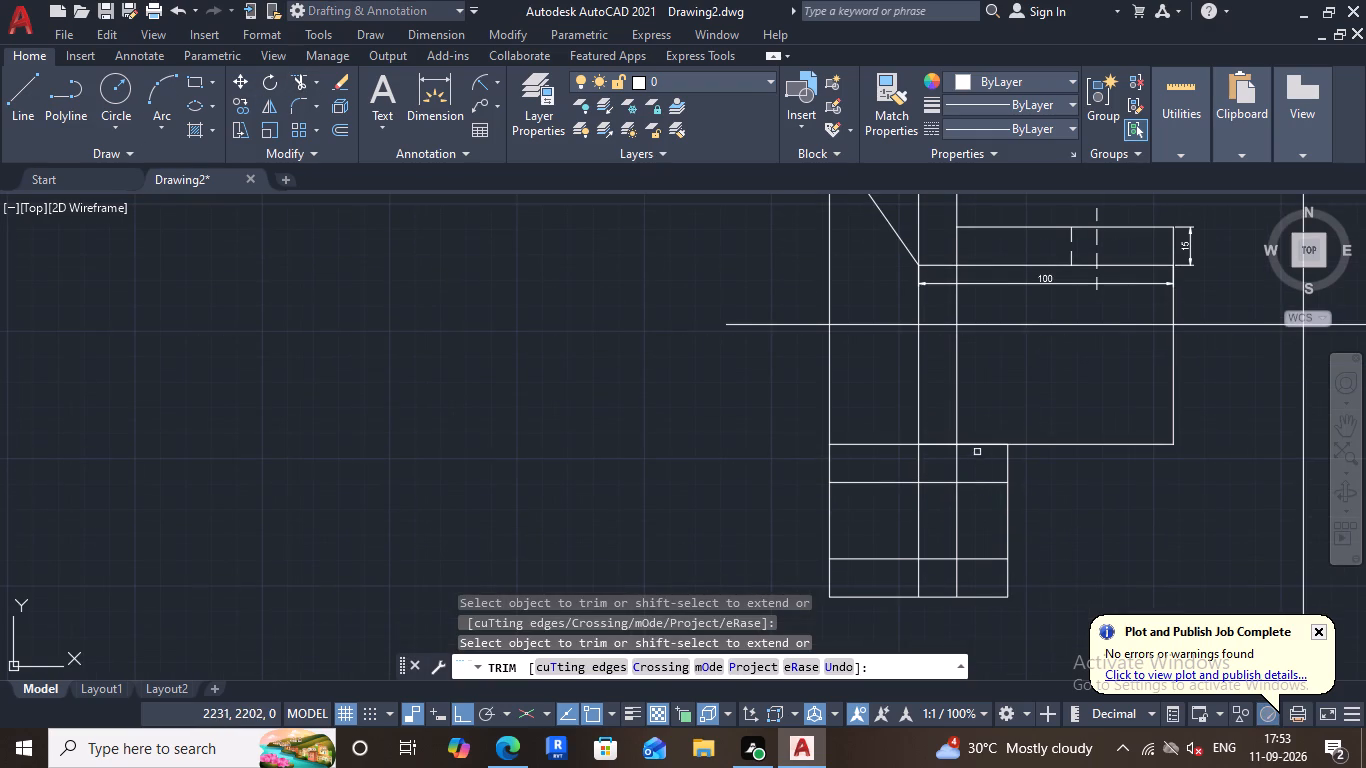
left_click(957, 438)
left_click(956, 300)
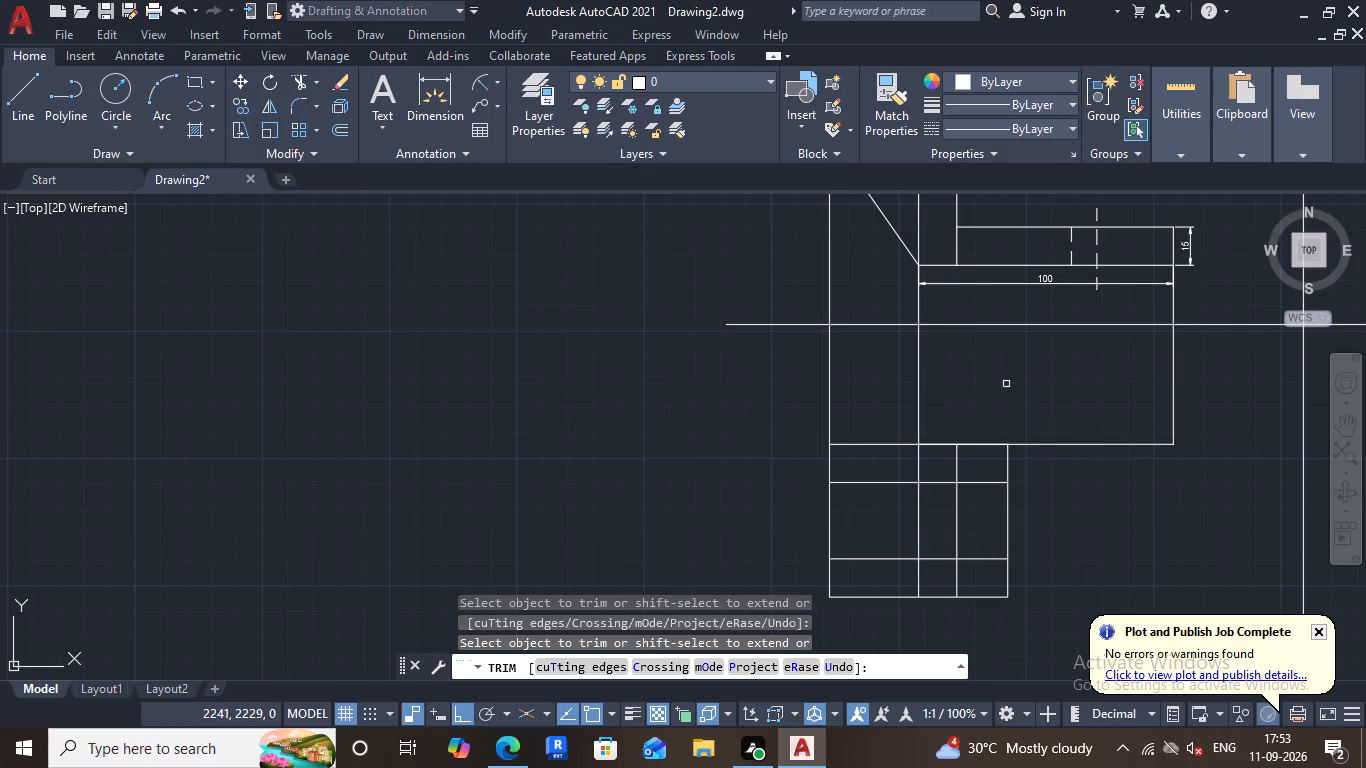
Trim away the right edge of the lower rectangle and erase its bottom edge.
left_click(1009, 531)
left_click(1006, 468)
left_click(1005, 584)
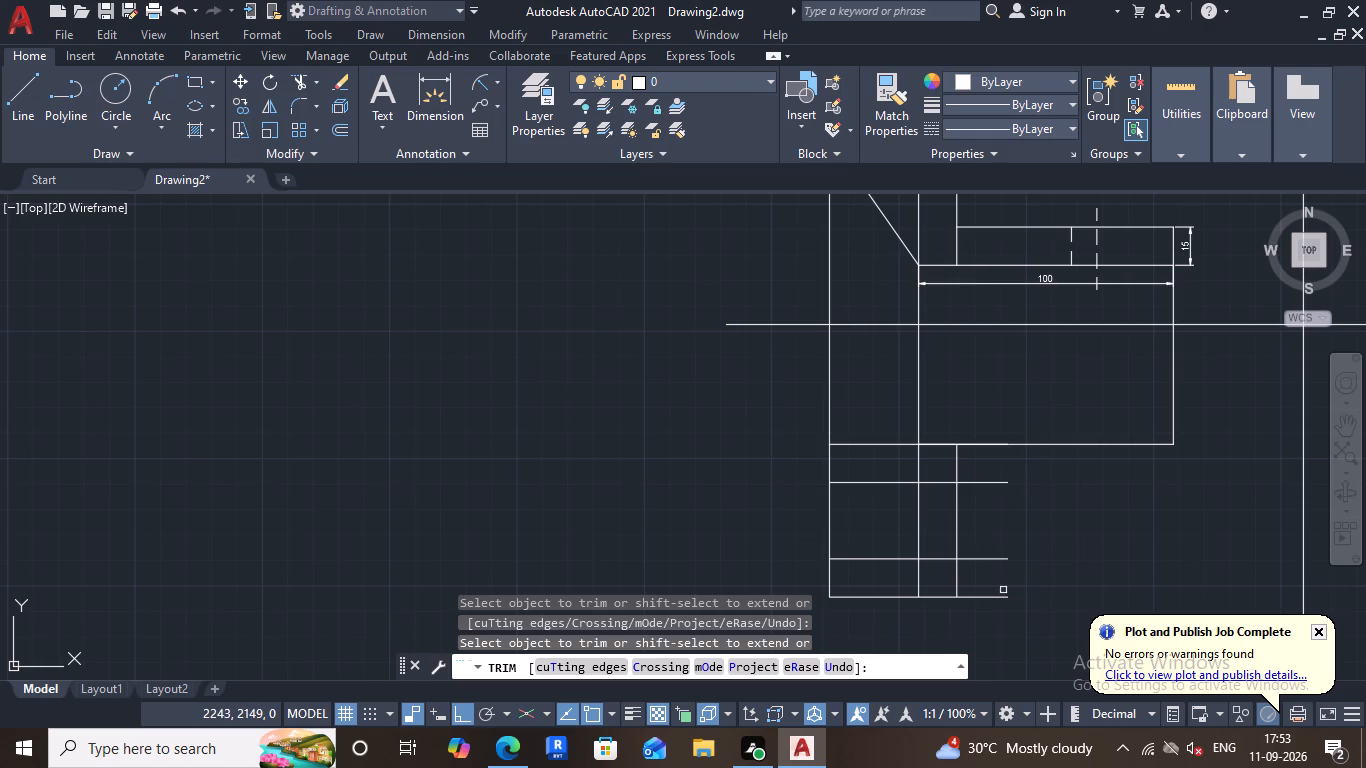
key("Escape")
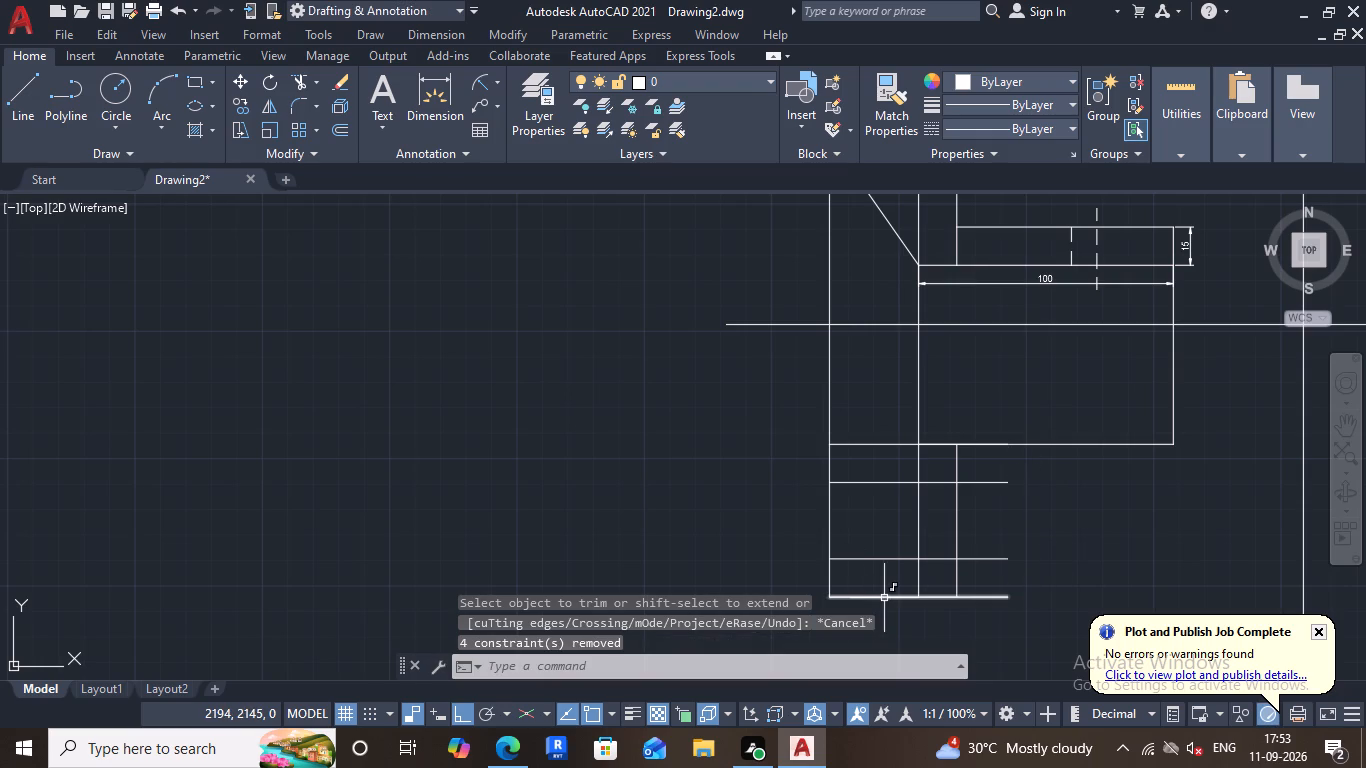
left_click(884, 598)
key("Delete")
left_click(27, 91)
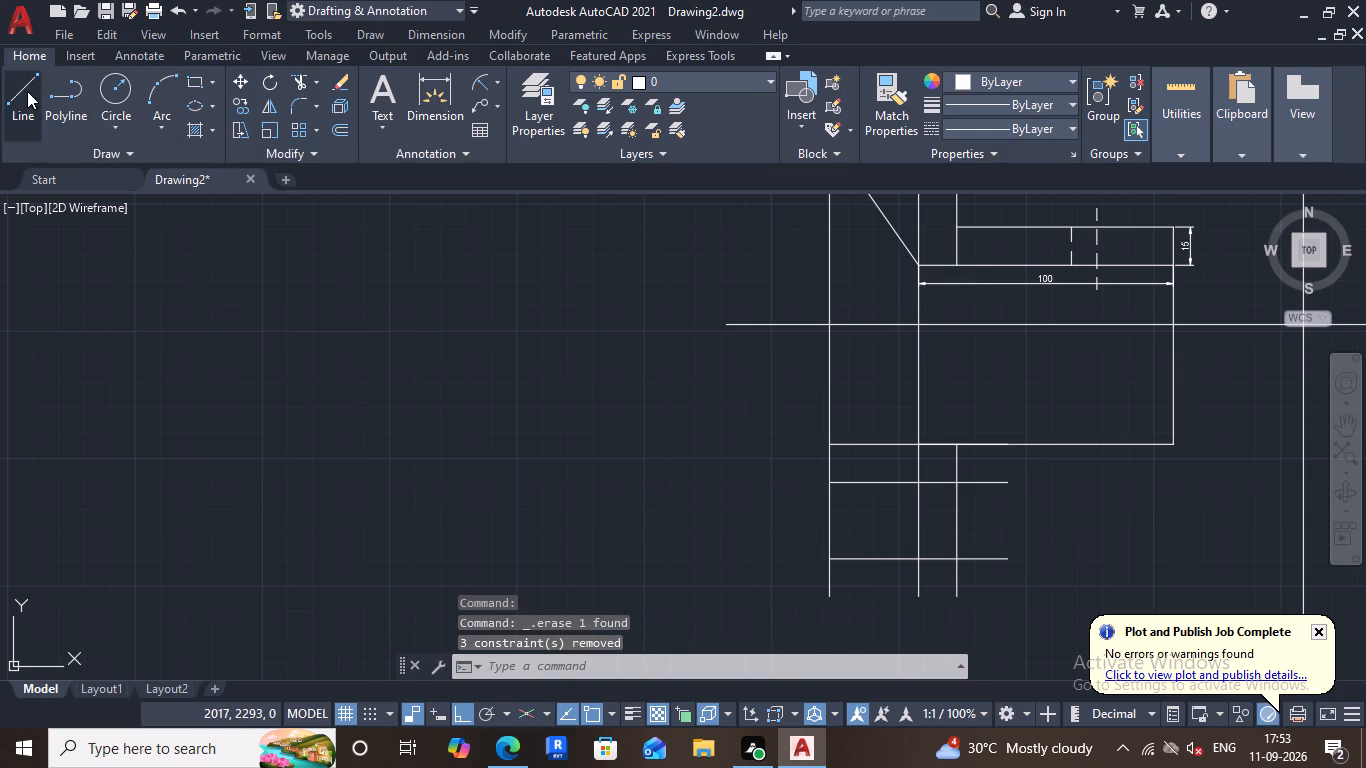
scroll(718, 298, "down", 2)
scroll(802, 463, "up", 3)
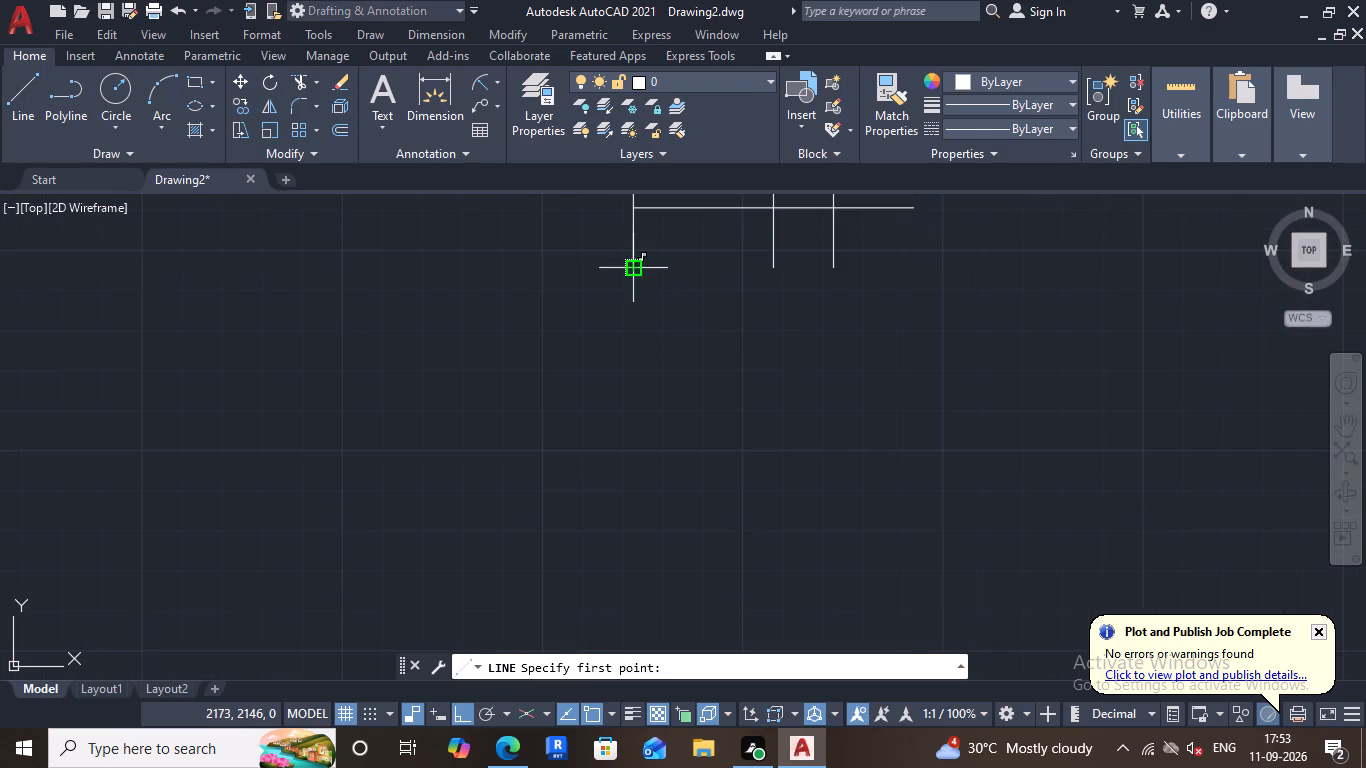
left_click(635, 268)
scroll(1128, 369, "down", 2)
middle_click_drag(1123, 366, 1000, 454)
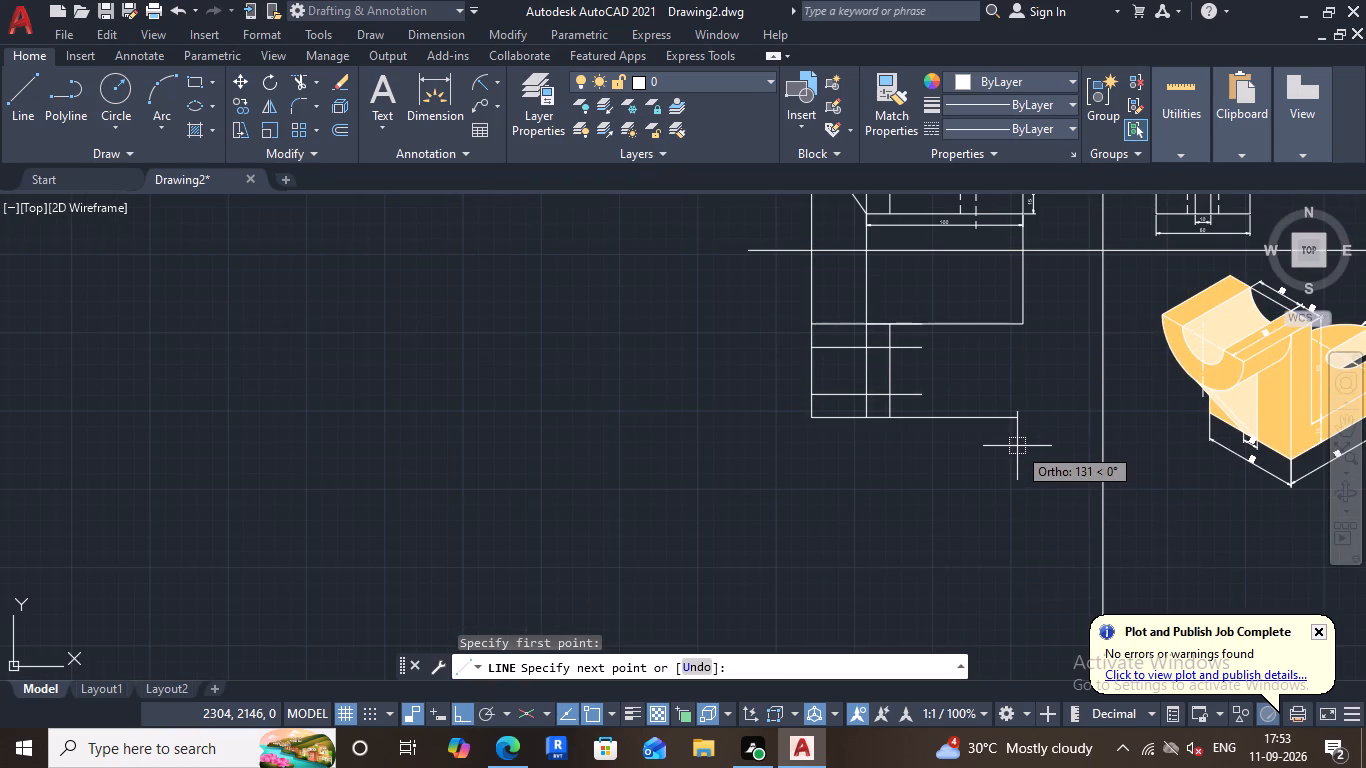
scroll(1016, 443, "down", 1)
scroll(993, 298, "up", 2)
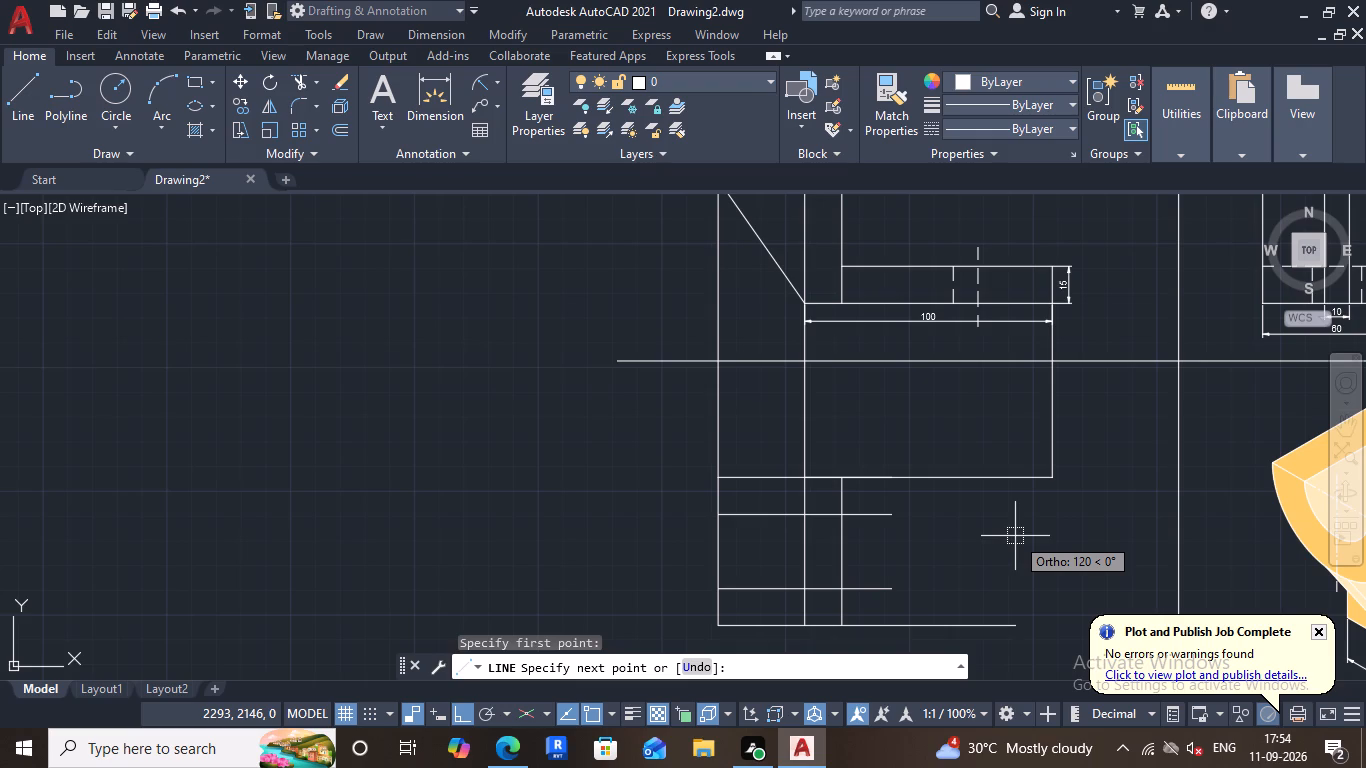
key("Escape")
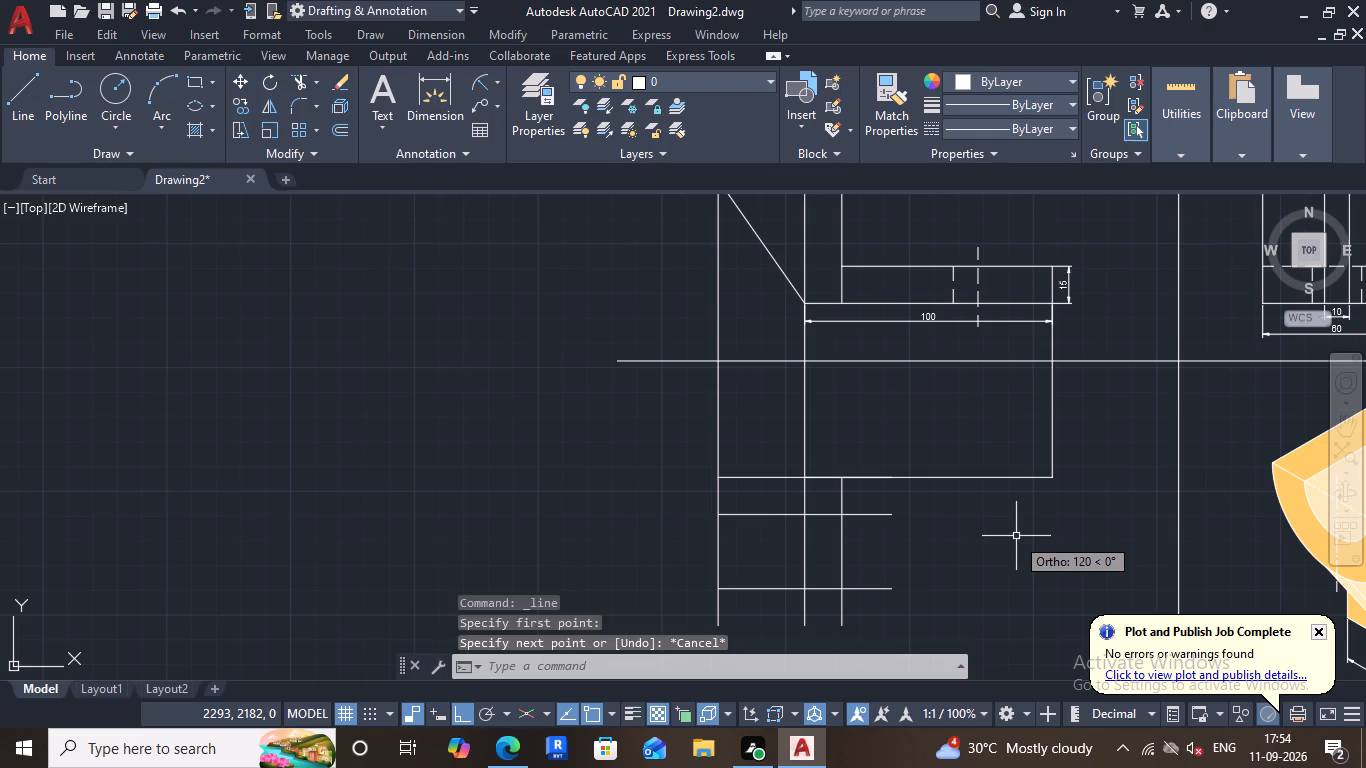
Draw a 70-unit horizontal line rightward from the lower end of the middle vertical line, continuing vertically up to the top view's upper edge.
scroll(1052, 478, "down", 2)
scroll(1017, 527, "up", 2)
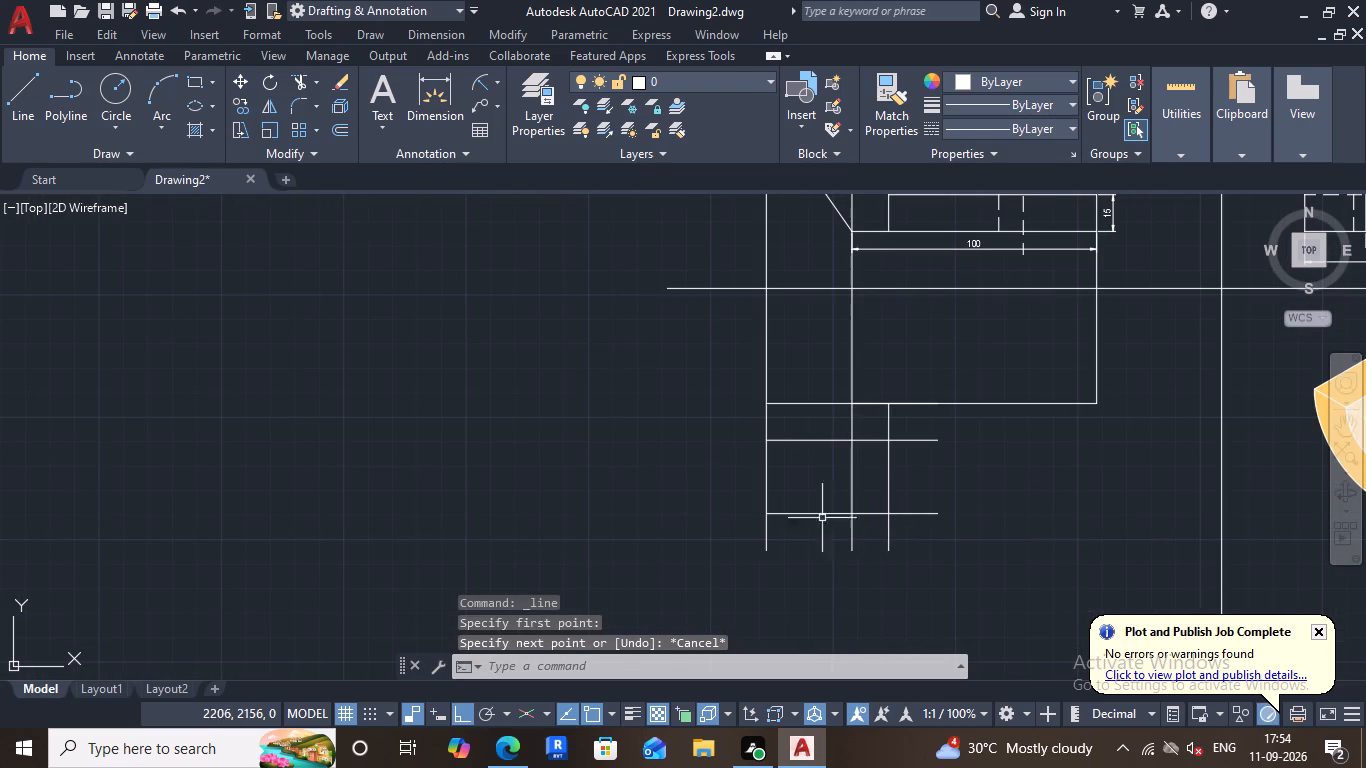
left_click(36, 89)
scroll(732, 316, "down", 2)
scroll(789, 396, "up", 2)
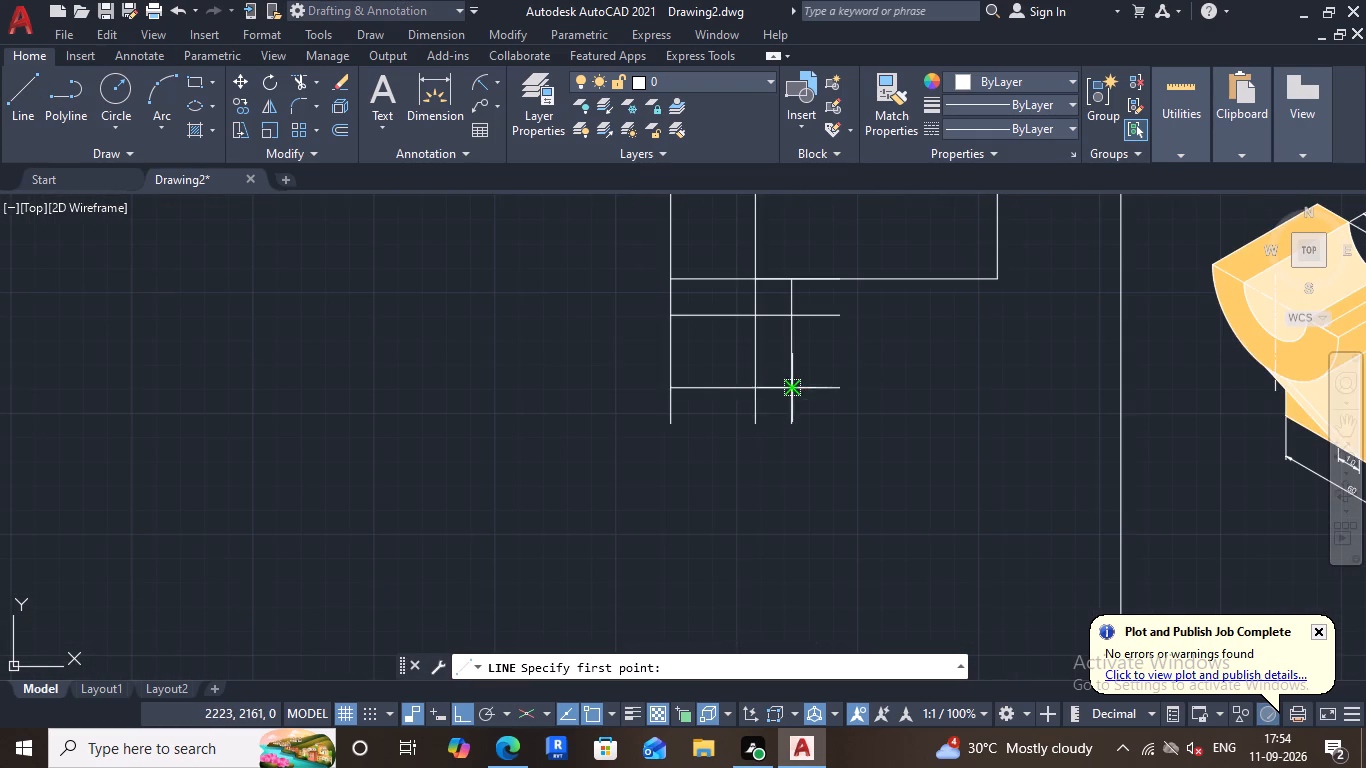
left_click(758, 418)
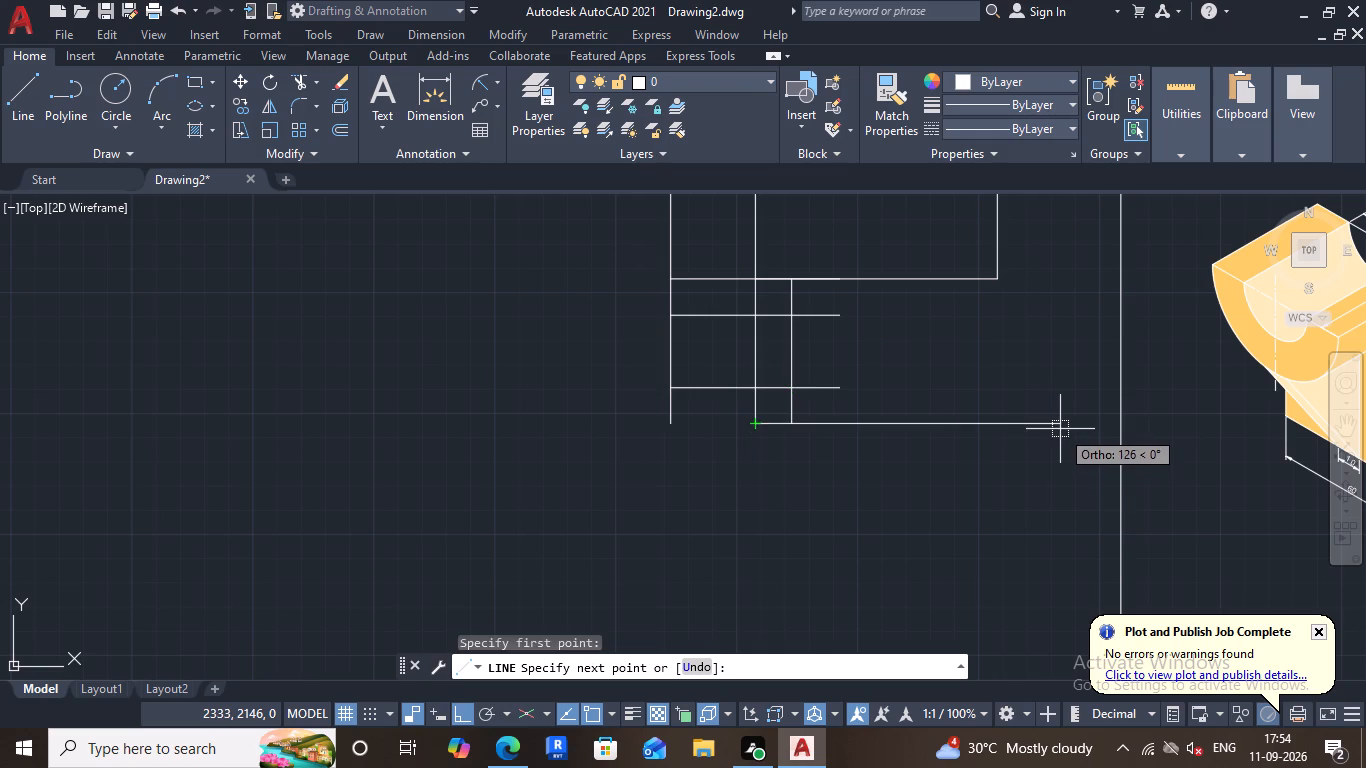
type("70")
key("Return")
scroll(938, 341, "up", 2)
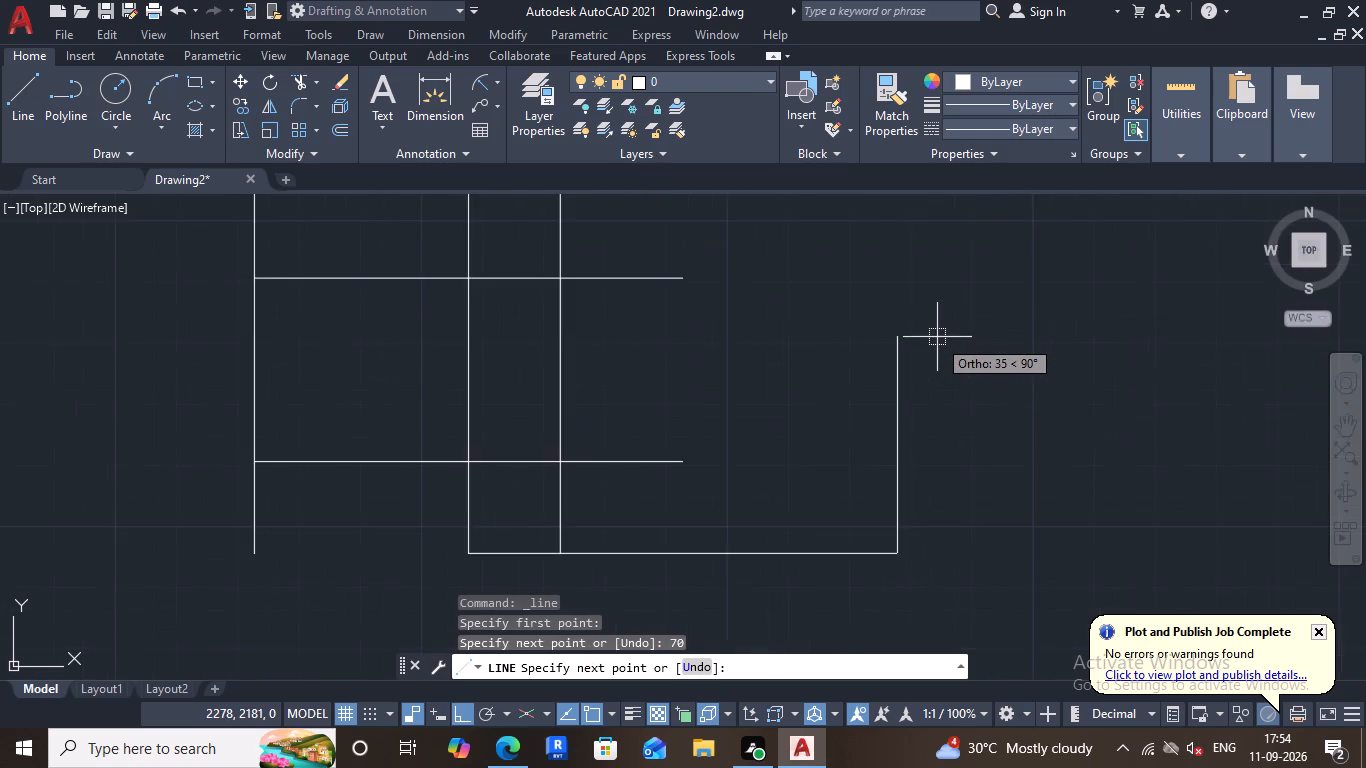
scroll(937, 337, "down", 2)
left_click(920, 280)
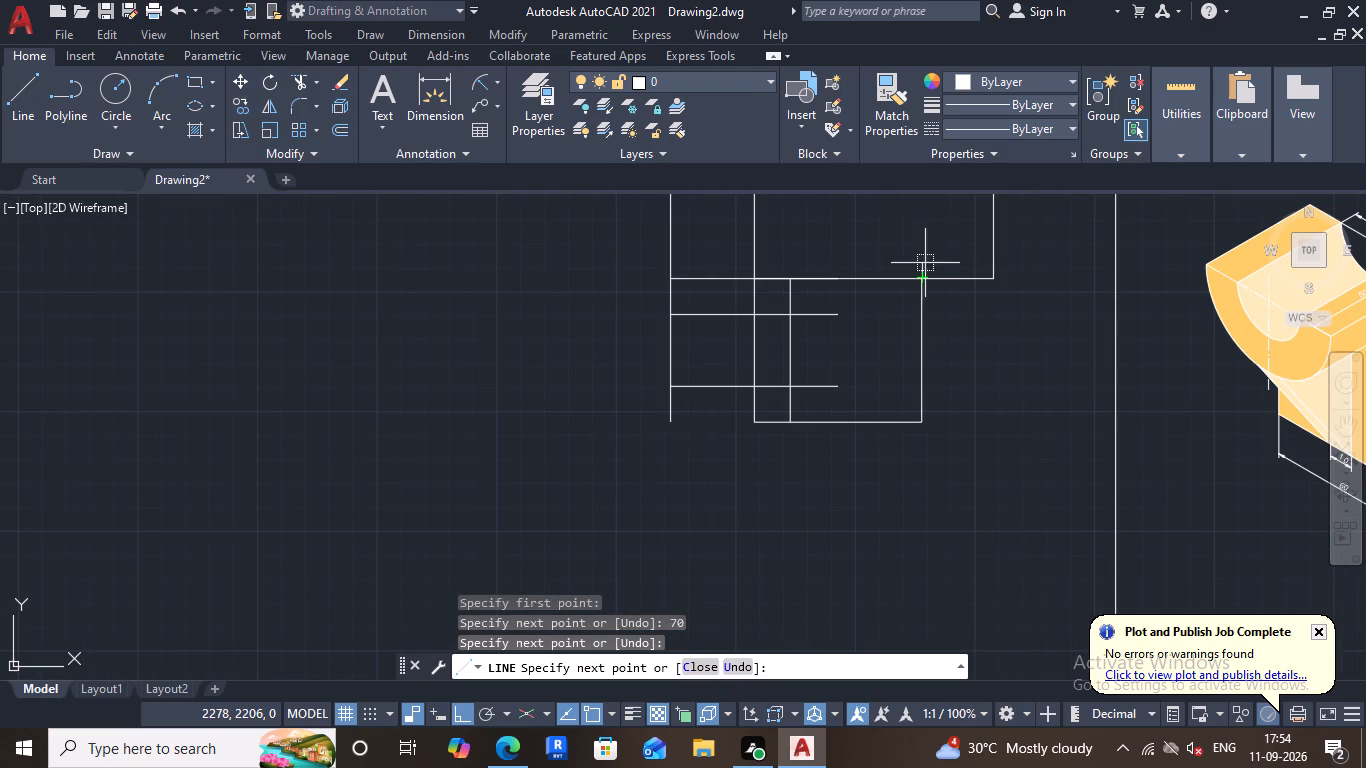
Extend the two inner horizontal lines of the top view to its 70-unit outline's right vertical edge.
key("Escape")
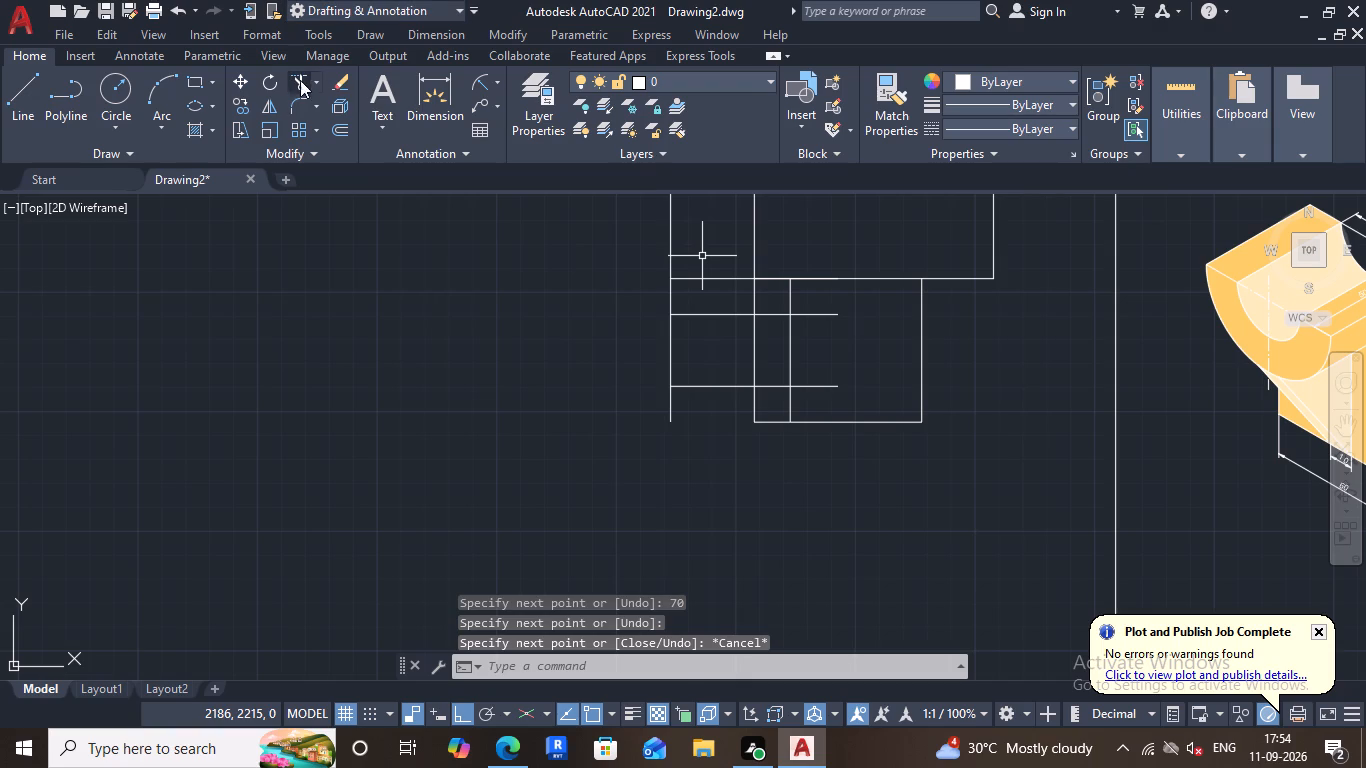
left_click(304, 83)
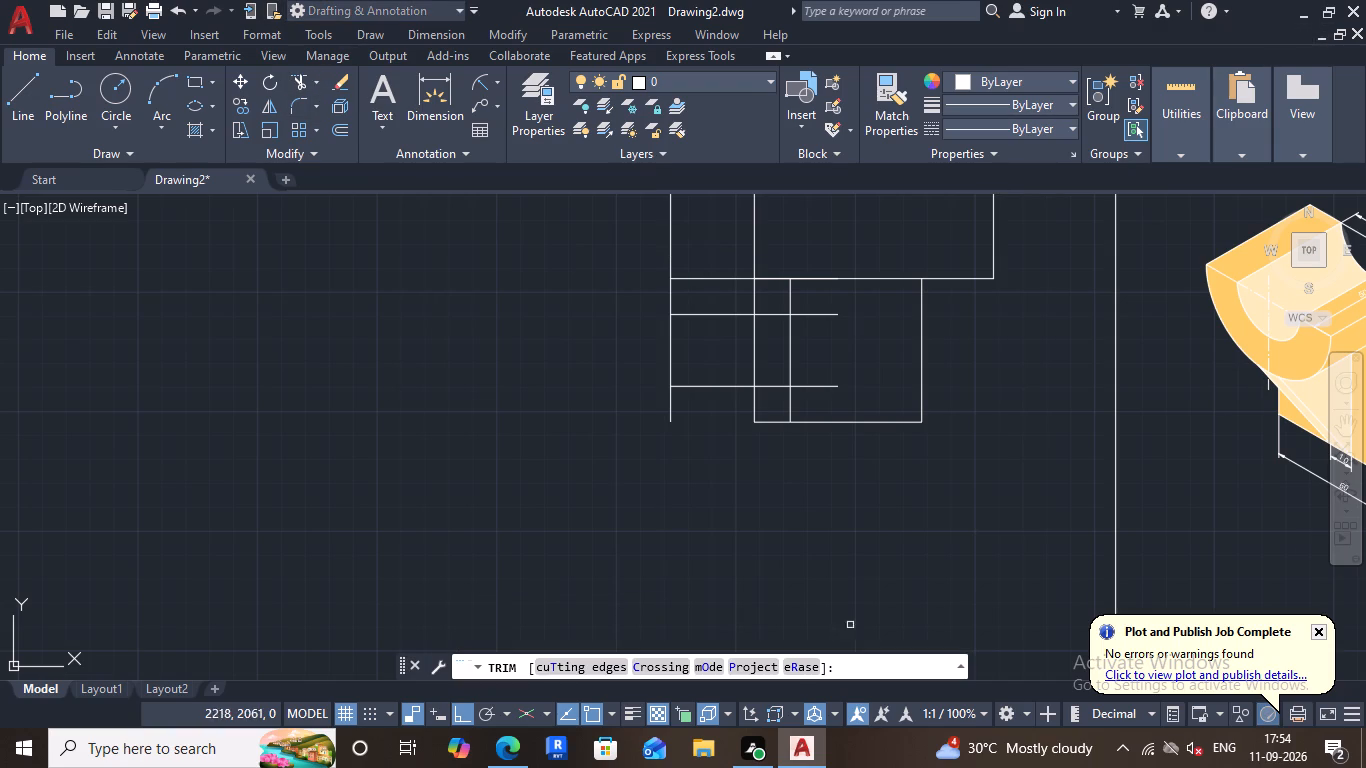
left_click(831, 385, "shift")
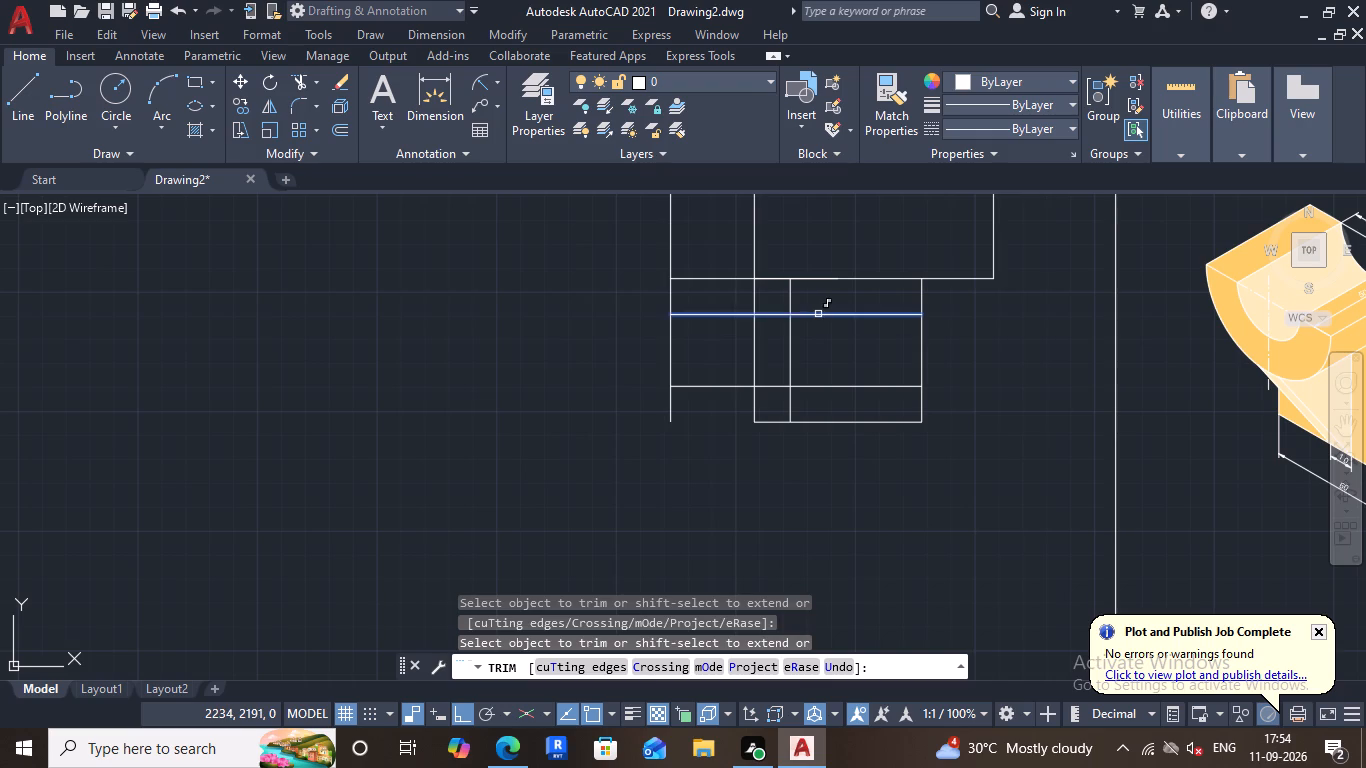
left_click(818, 314, "shift")
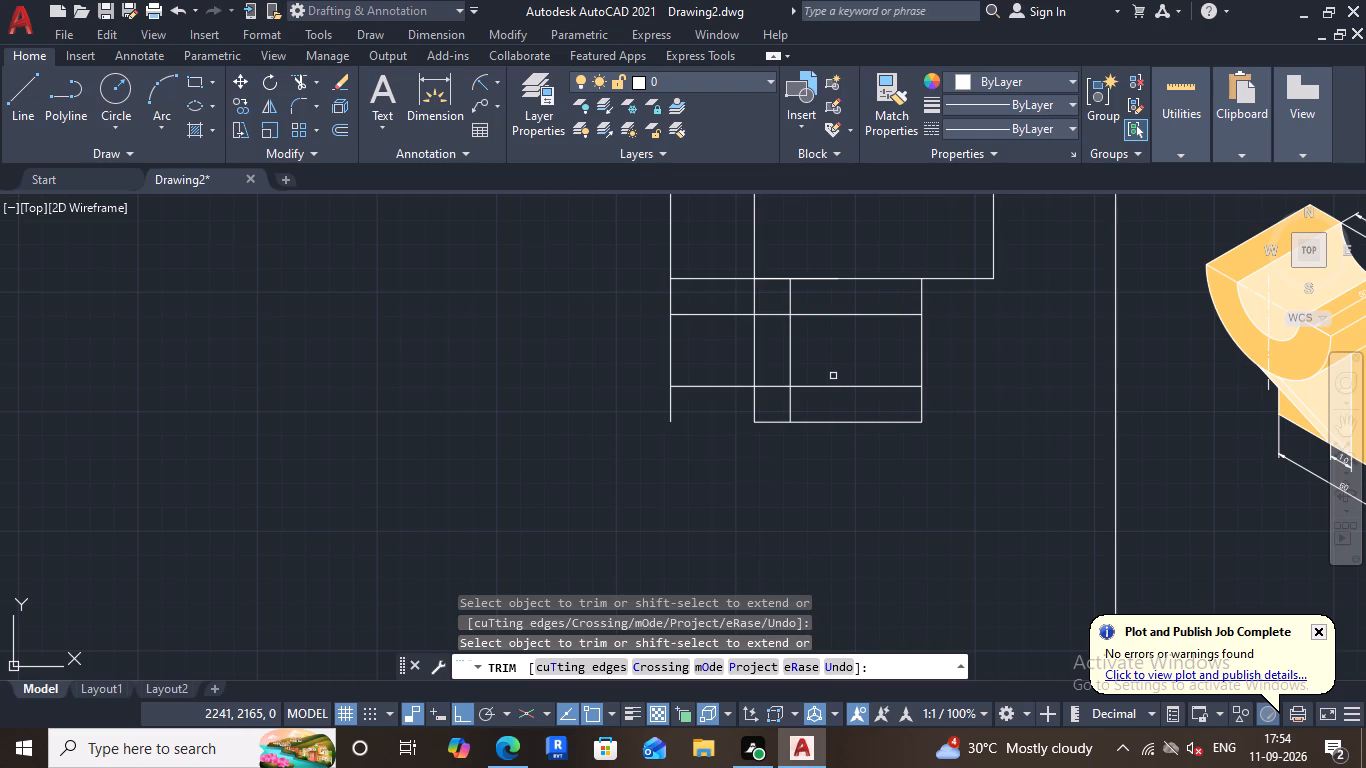
Draw a circle of radius 30 centred on the midpoint of the top view's right vertical edge.
middle_click_drag(833, 376, 790, 384)
scroll(823, 364, "down", 2)
scroll(849, 364, "up", 1)
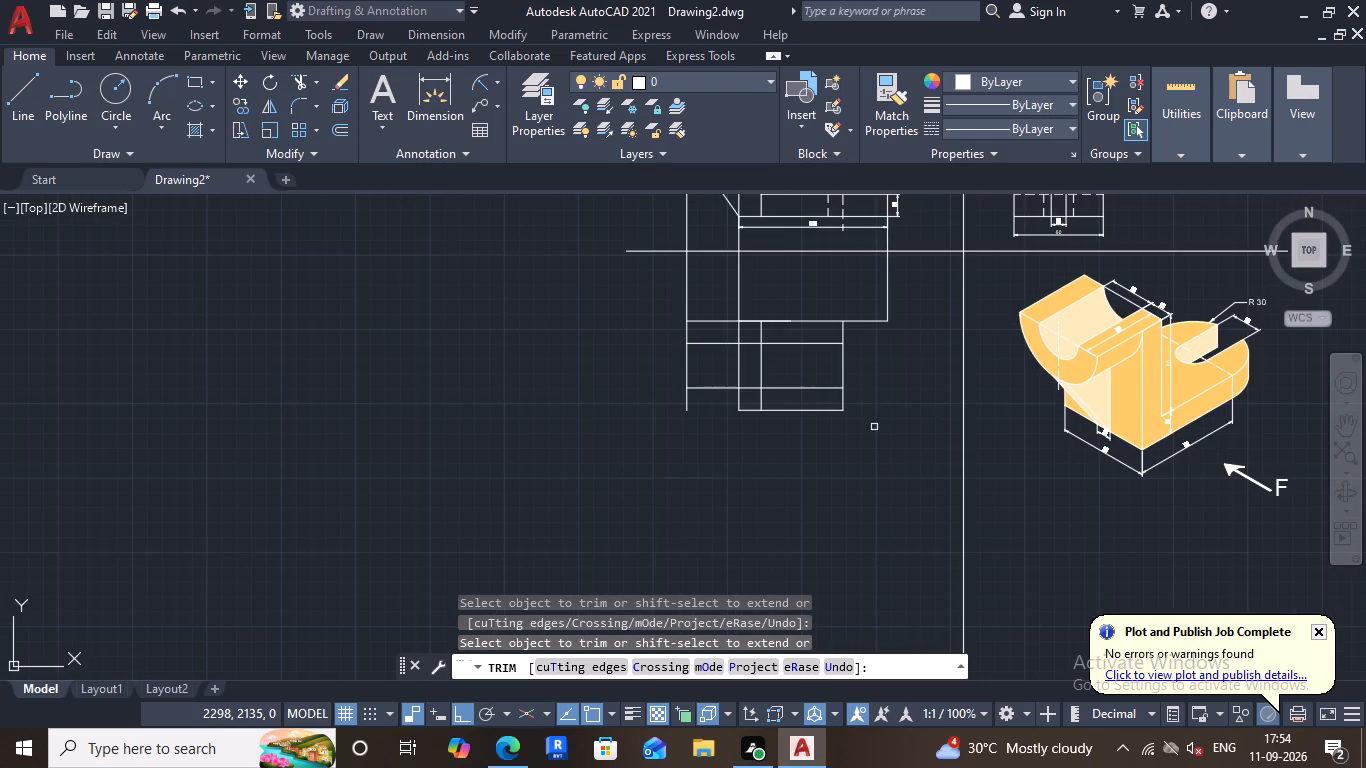
left_click(134, 87)
left_click(119, 92)
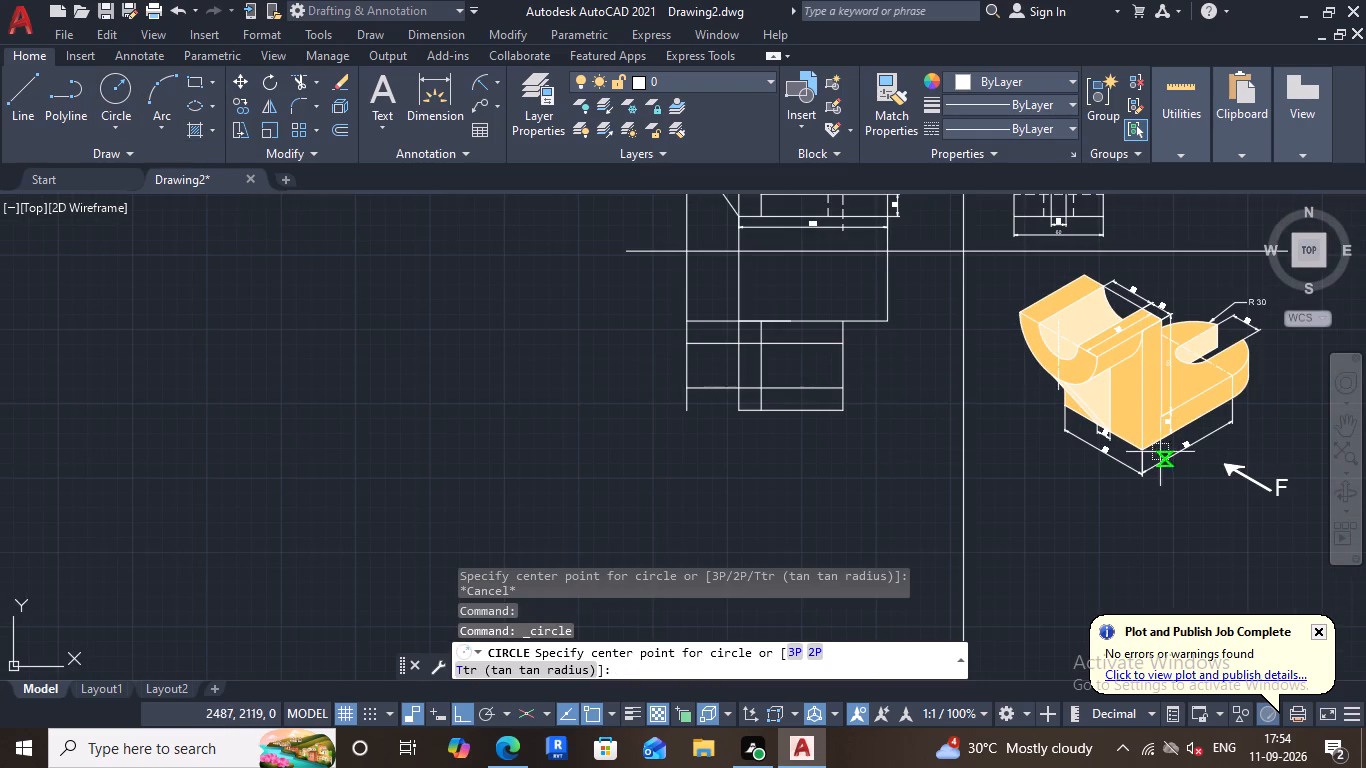
left_click(842, 371)
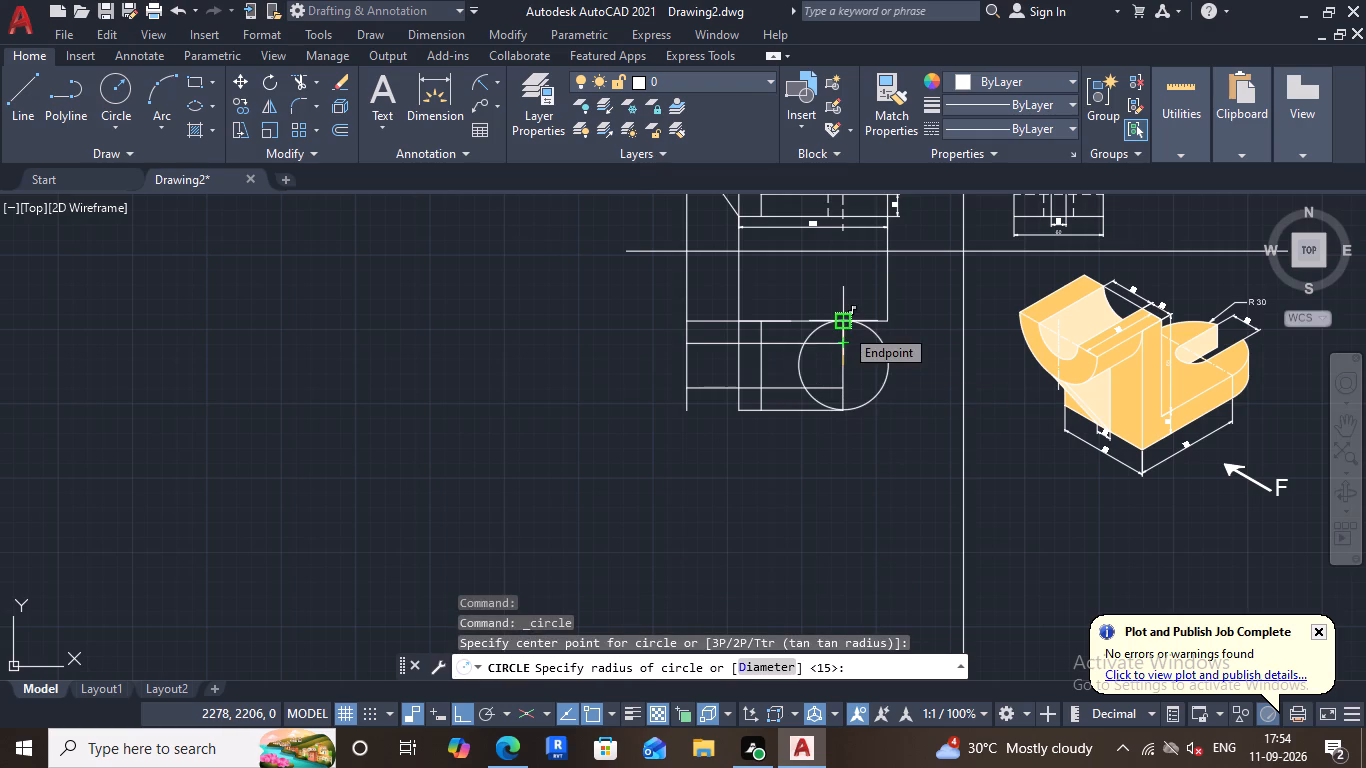
type("30")
key("Return")
Draw a concentric circle of radius 10 at the centre of the radius 30 circle.
scroll(844, 327, "up", 2)
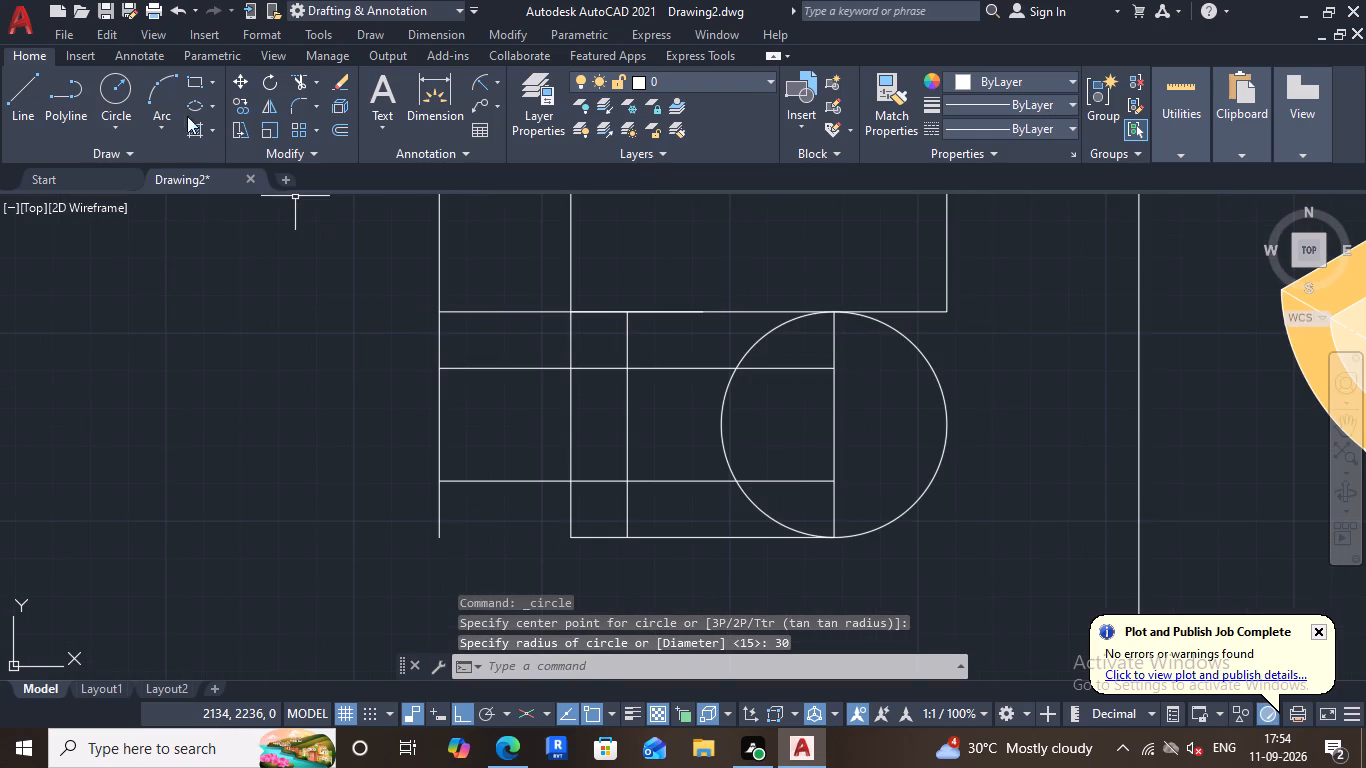
left_click(108, 88)
left_click(839, 429)
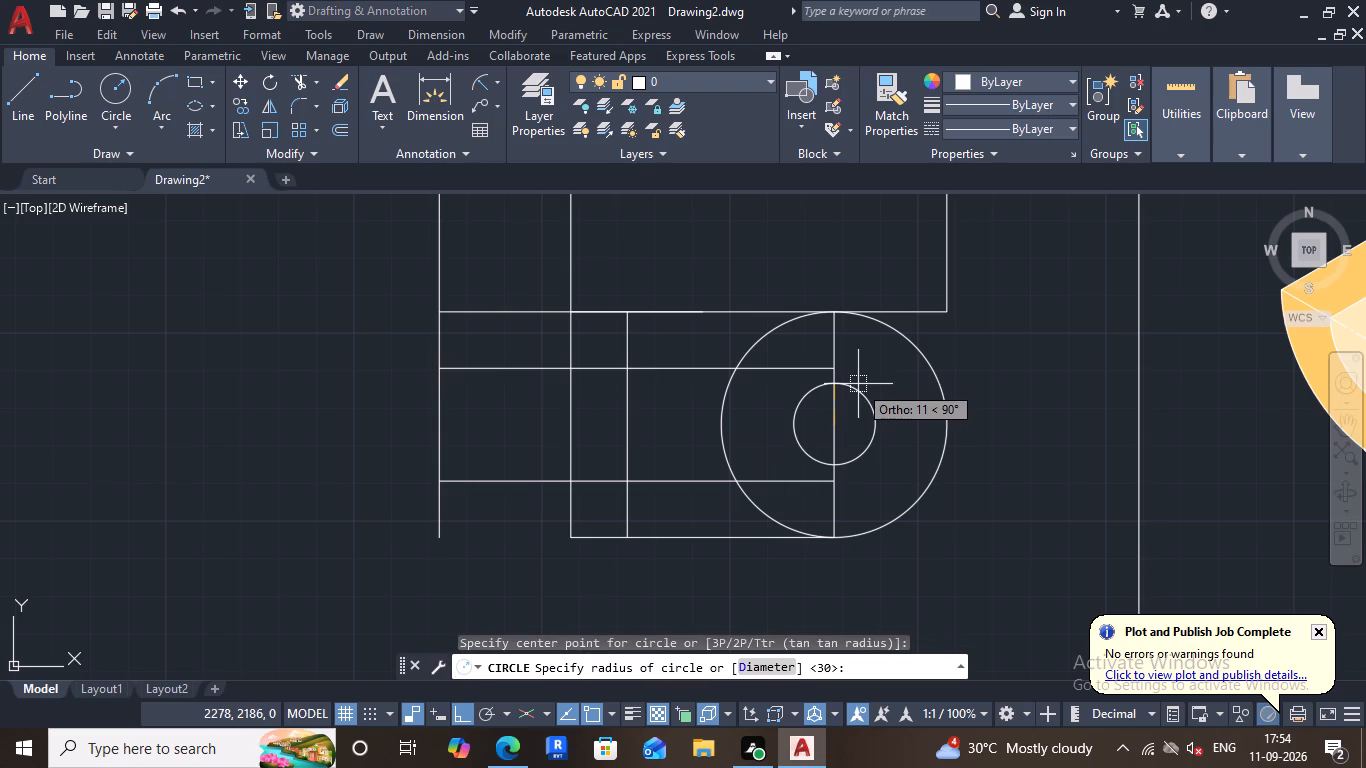
type("10")
key("Return")
Draw two horizontal lines from the small circle's top and bottom points rightward past the large circle.
scroll(852, 398, "up", 1)
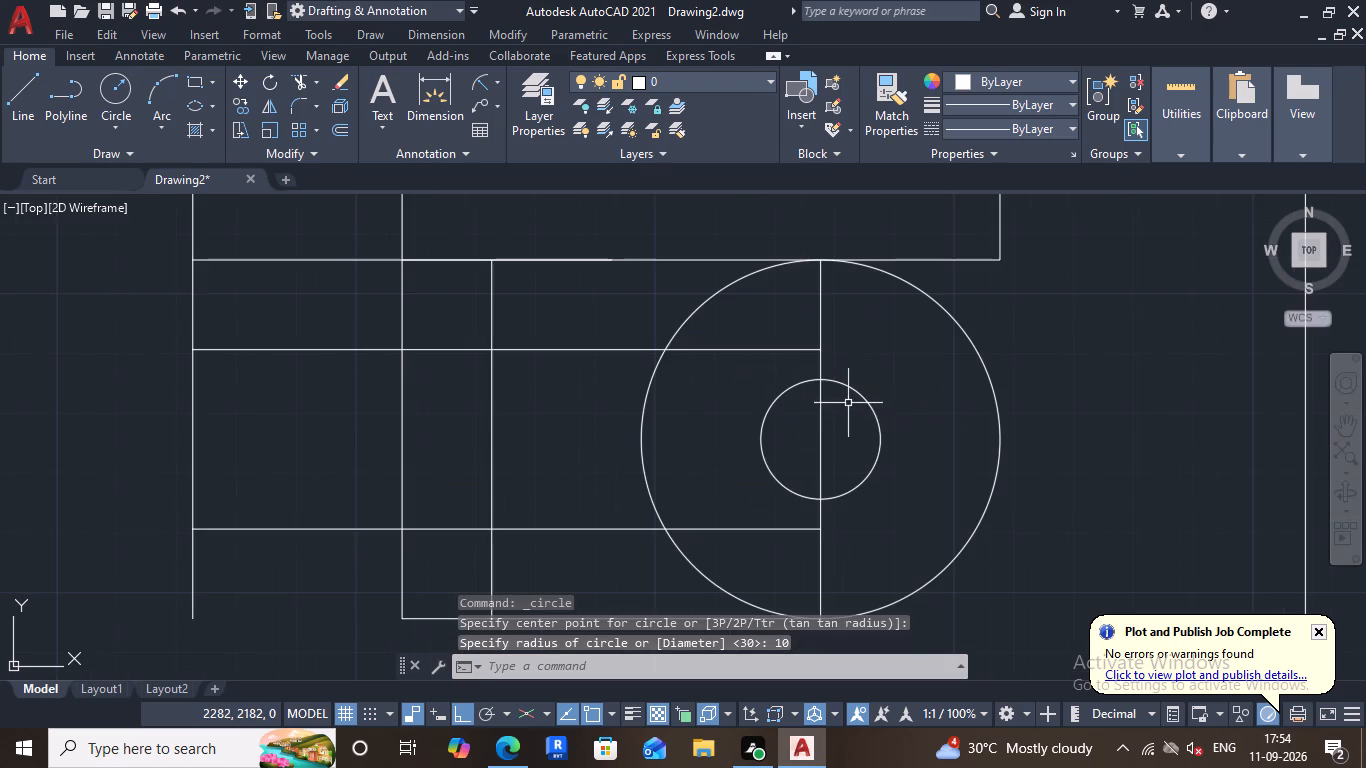
left_click(18, 92)
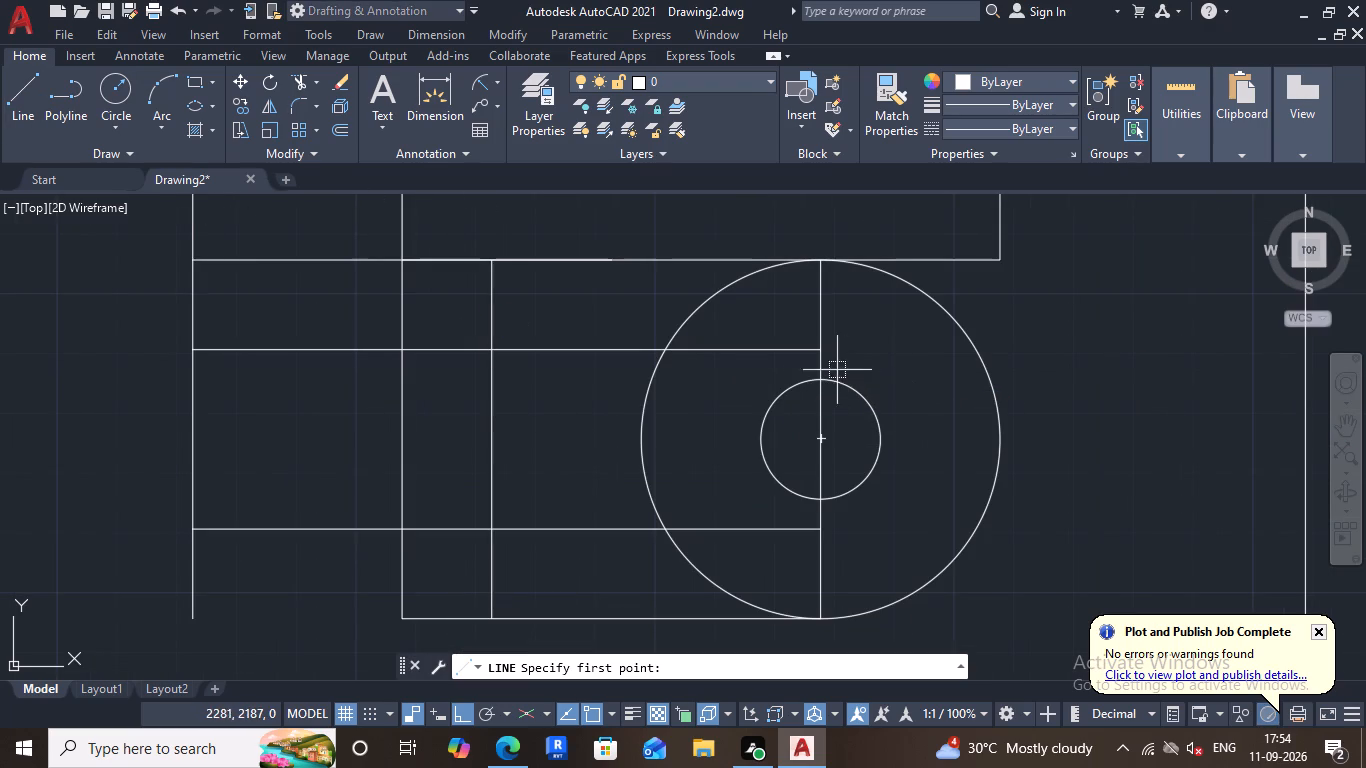
left_click(818, 375)
left_click(1059, 362)
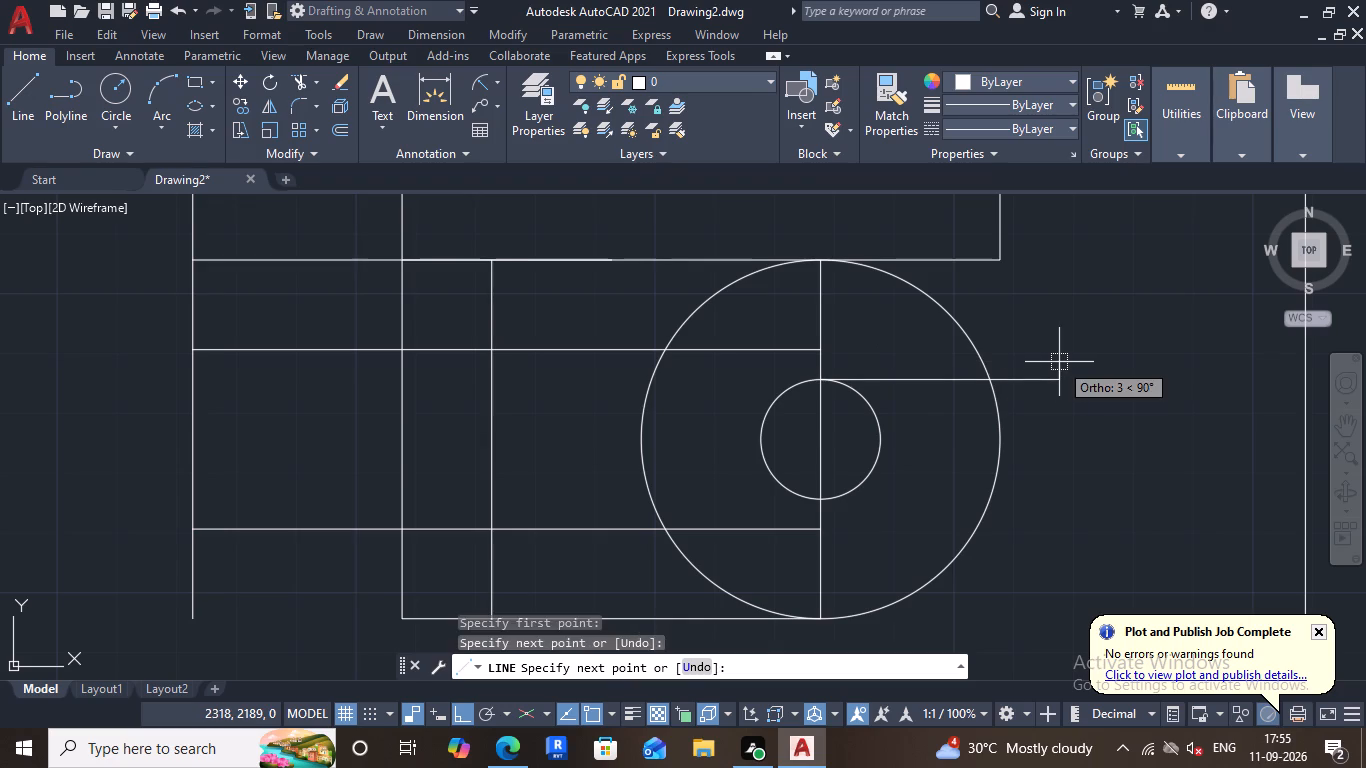
key("Escape")
left_click(28, 78)
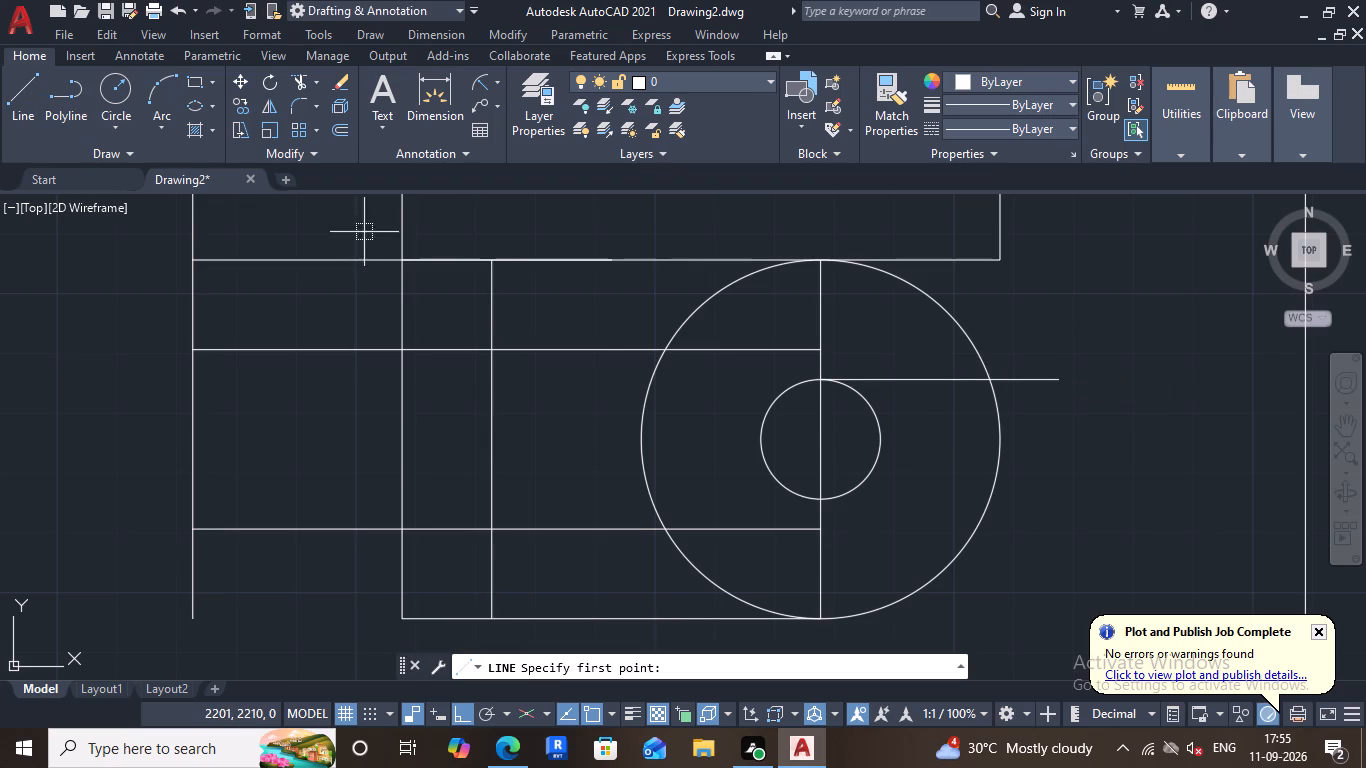
left_click(819, 502)
left_click(1089, 502)
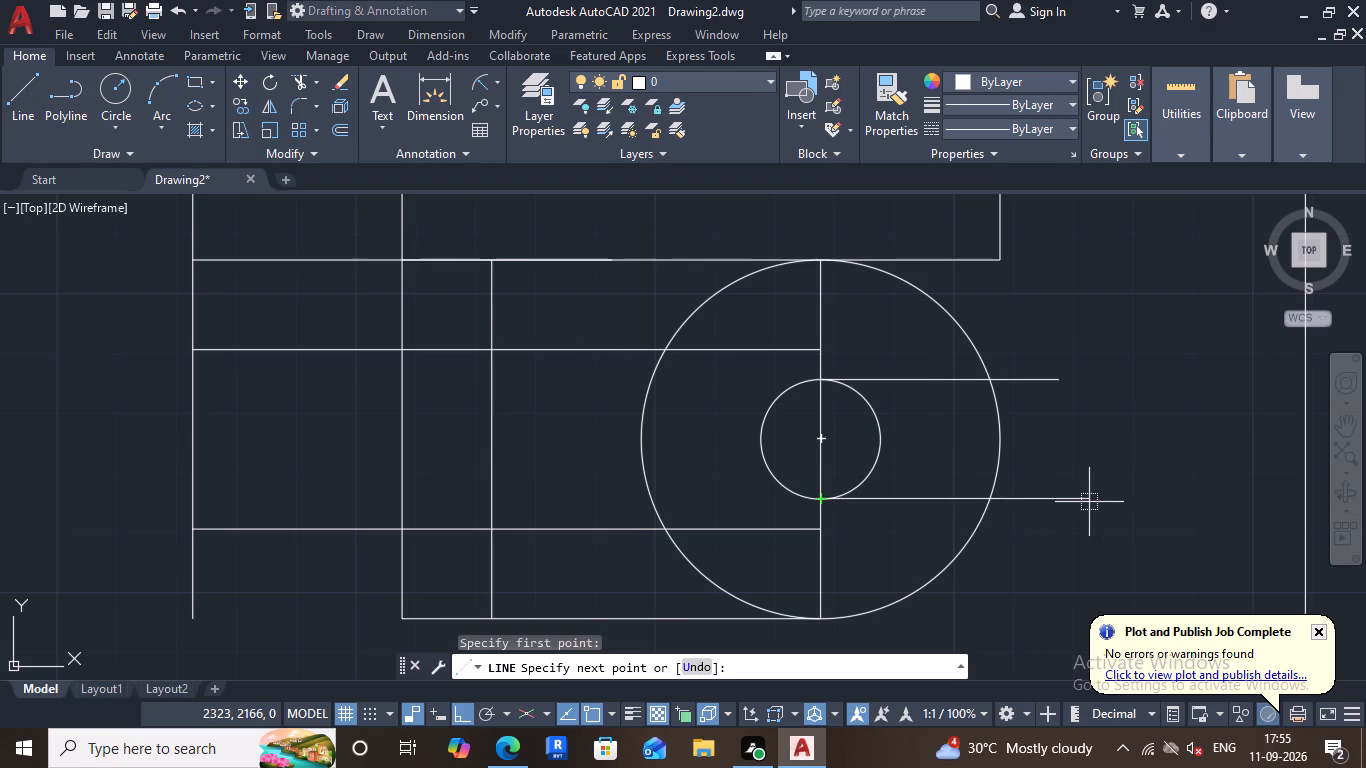
key("Escape")
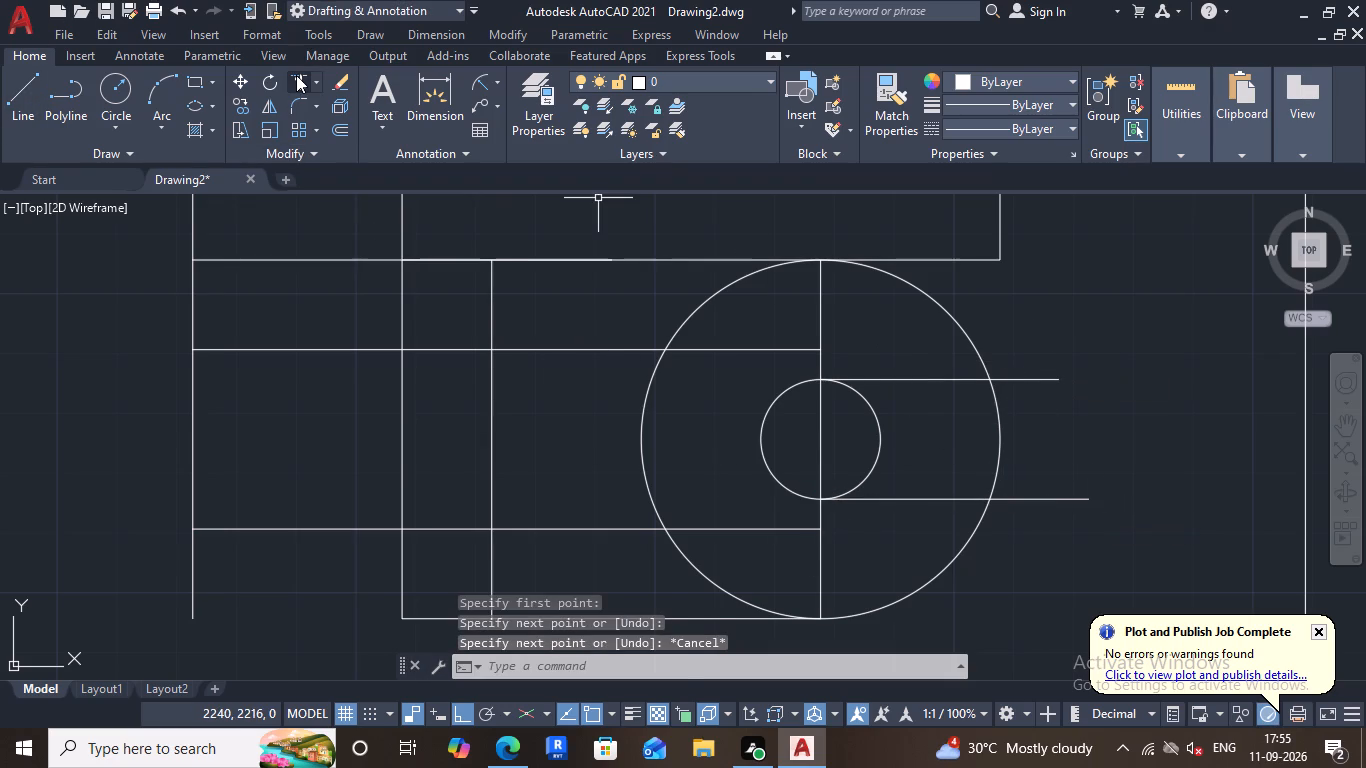
Trim both slot lines at the large circle and remove the large circle's arc between them to open the slot.
left_click(296, 75)
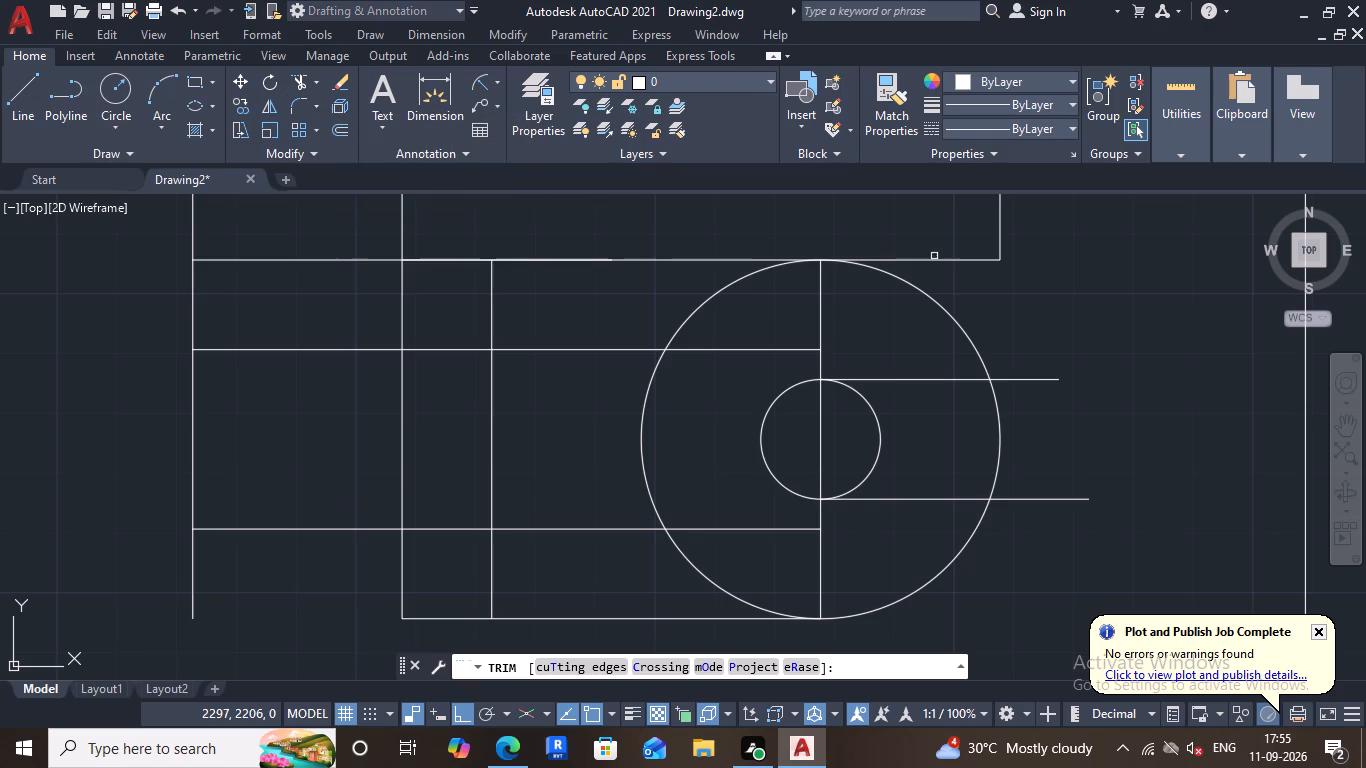
left_click(1042, 378)
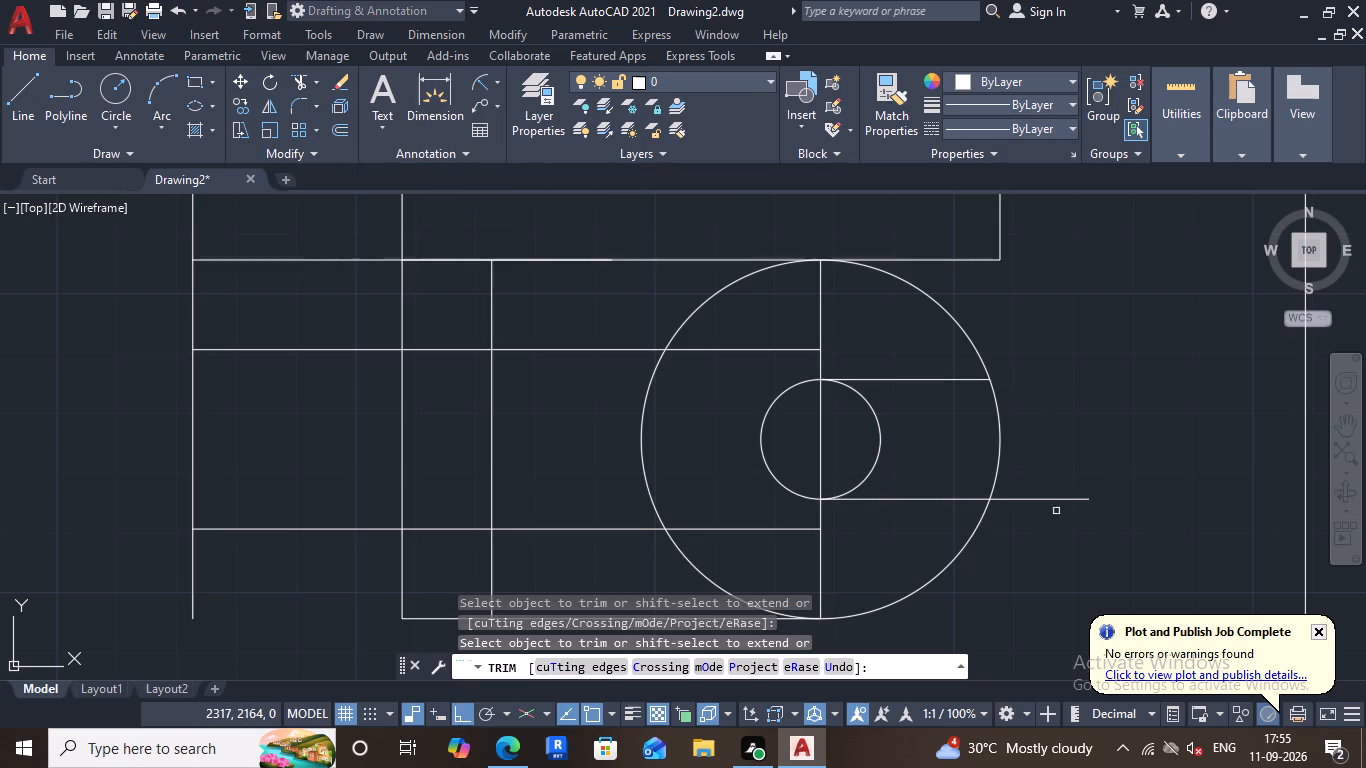
left_click(1053, 500)
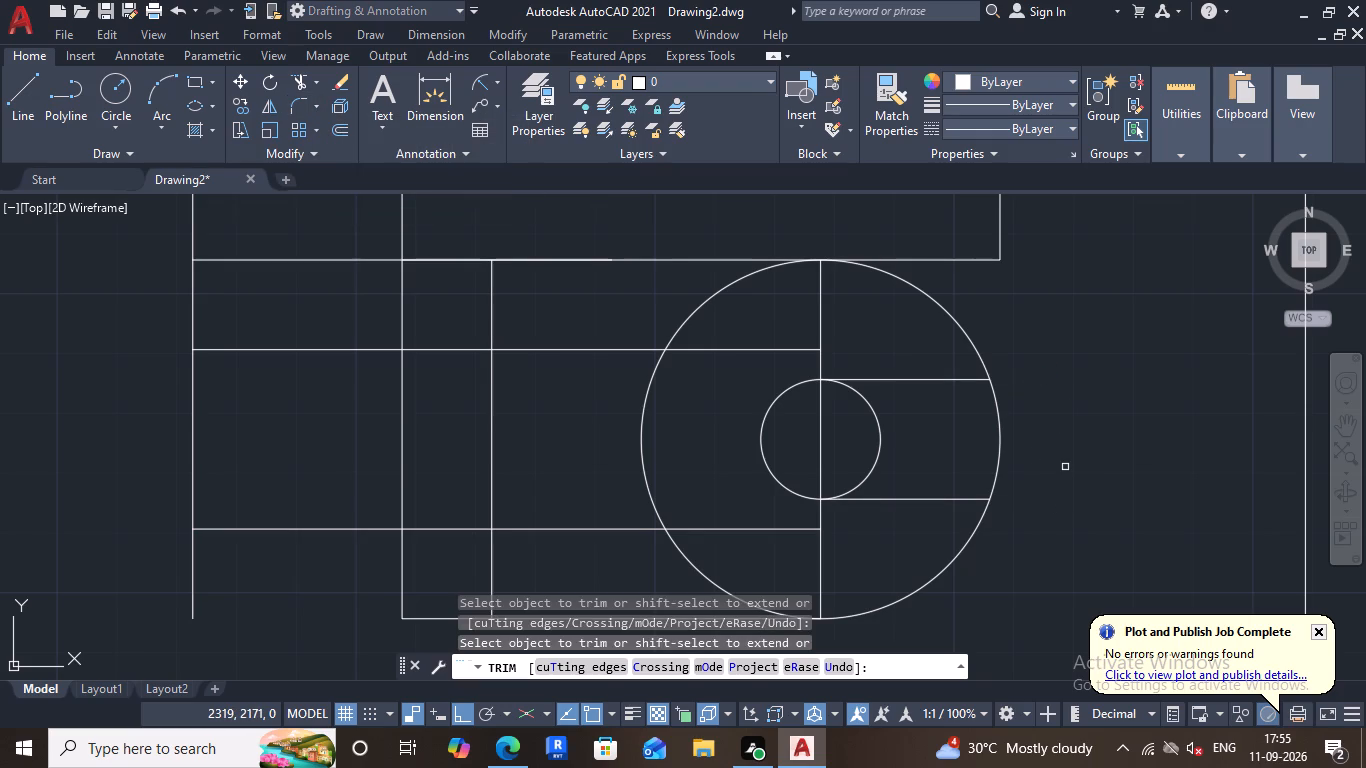
left_click(999, 455)
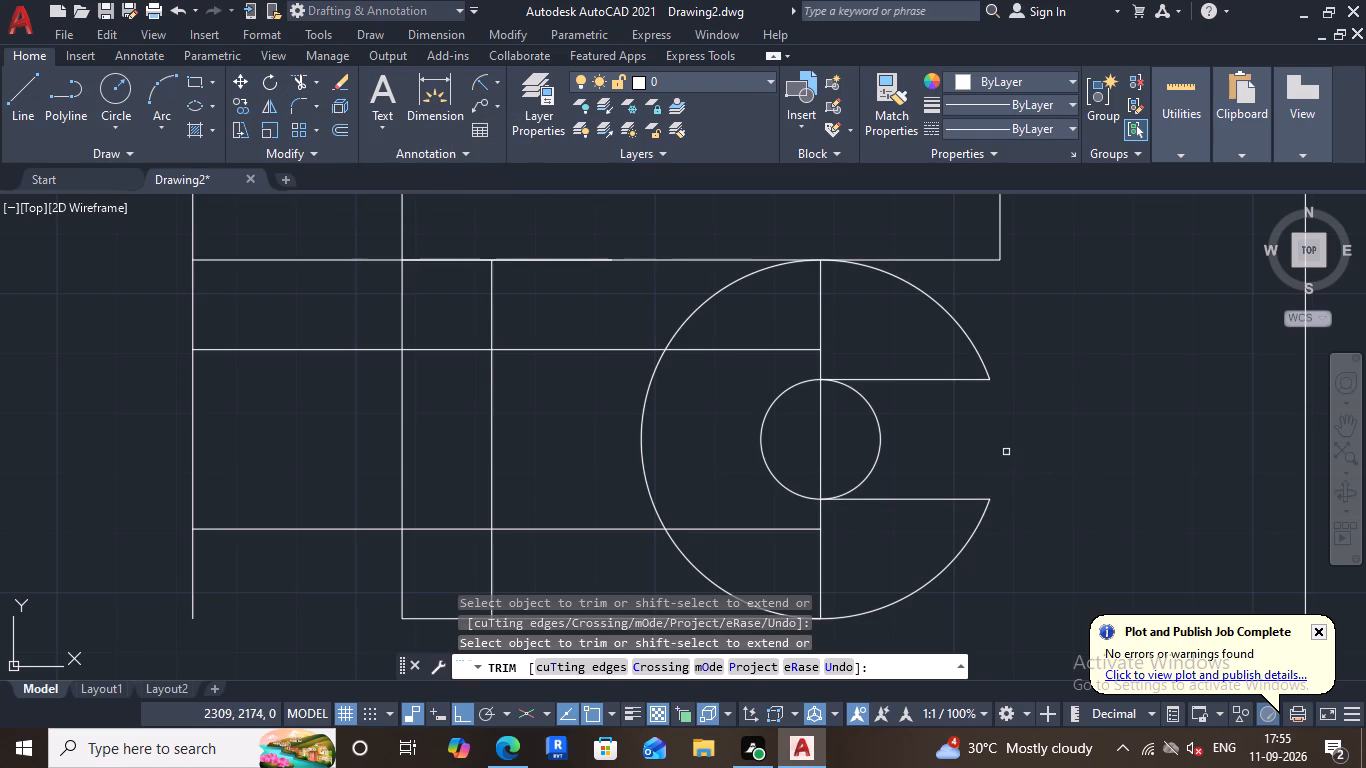
Draw a horizontal centre line about 58 units long through the small circle's centre, running out past the open slot.
left_click(33, 85)
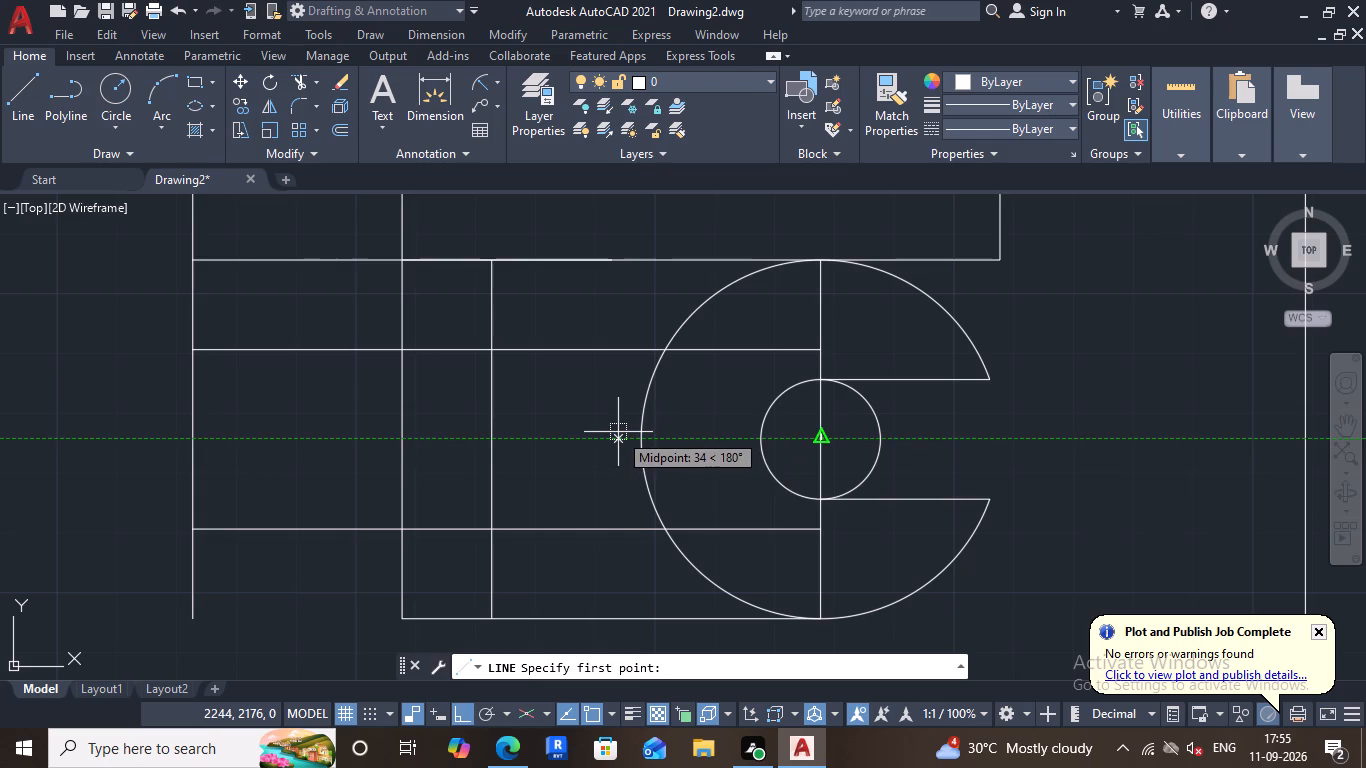
left_click(702, 436)
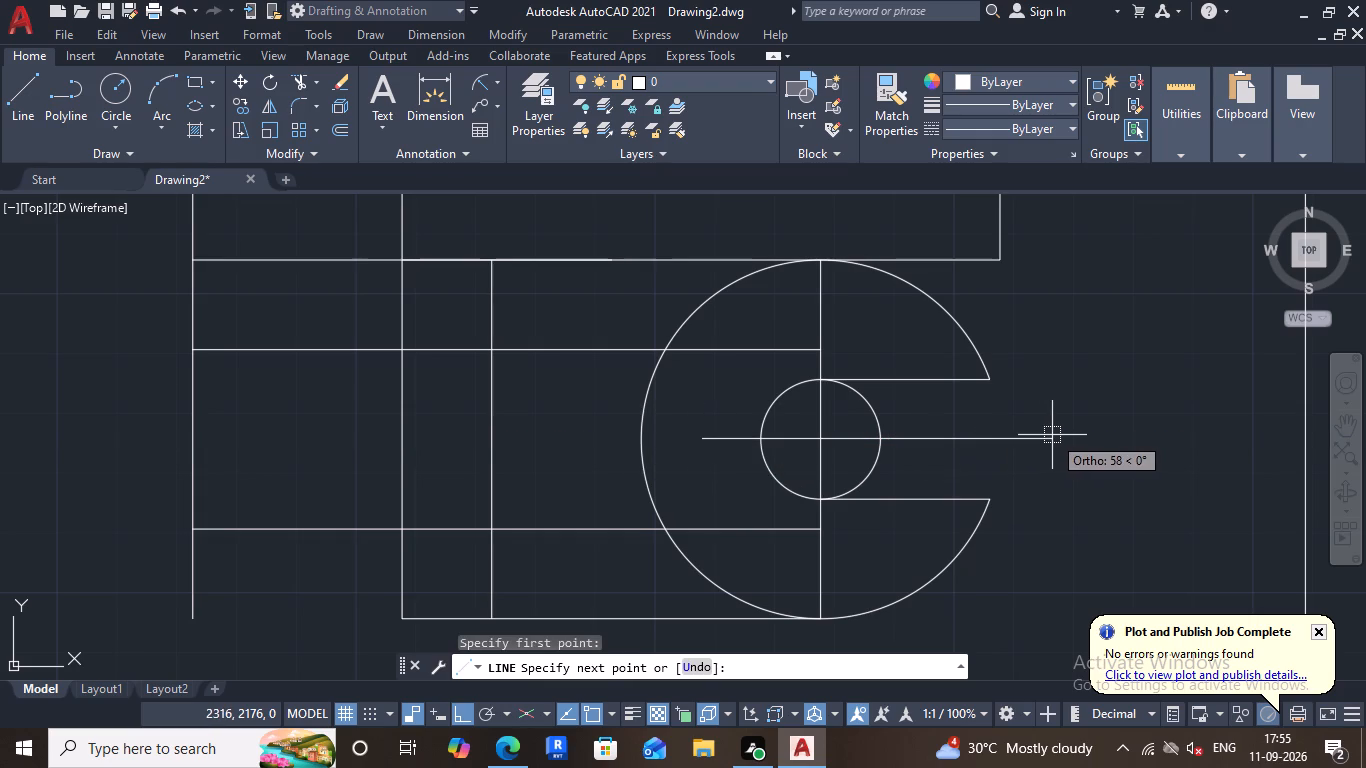
left_click(1052, 435)
key("Escape")
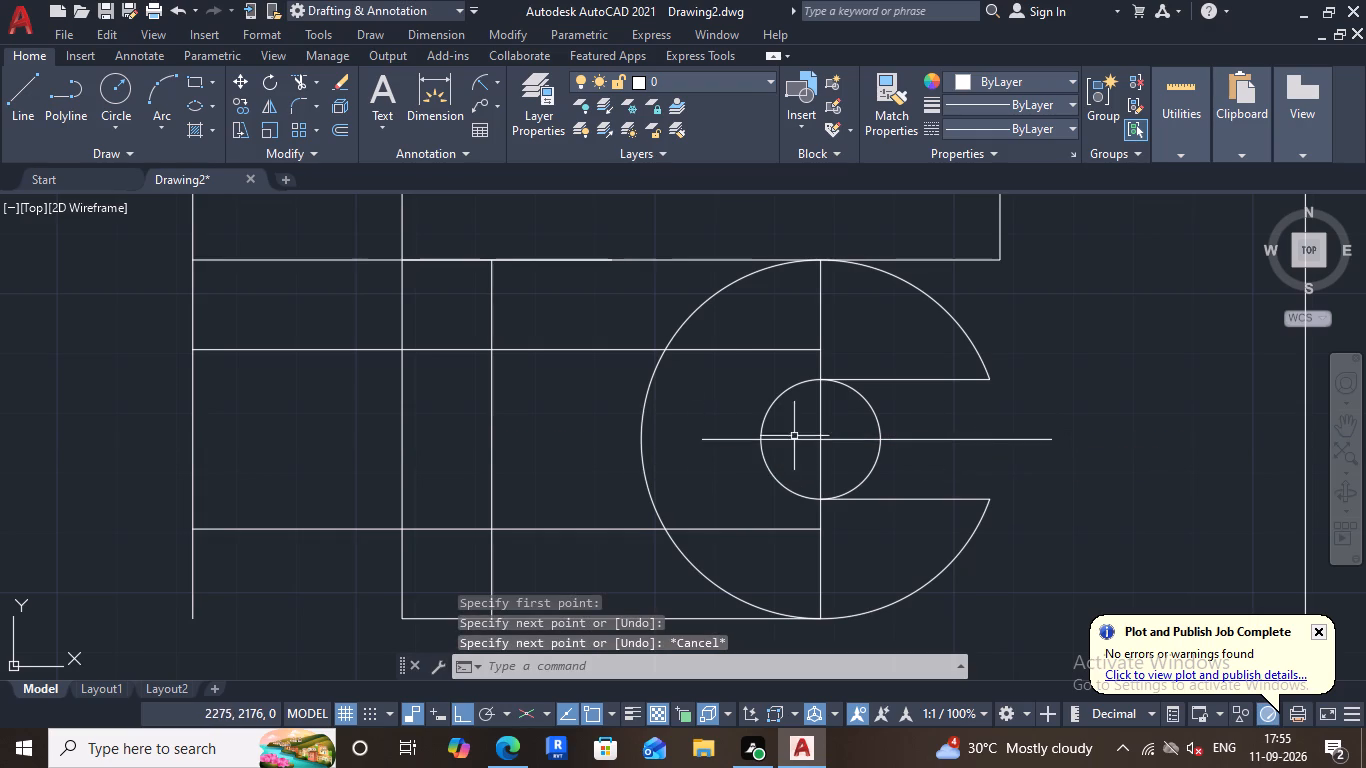
Trim away the left half of the radius 30 circle, leaving only the rounded end beyond the vertical line.
left_click(302, 84)
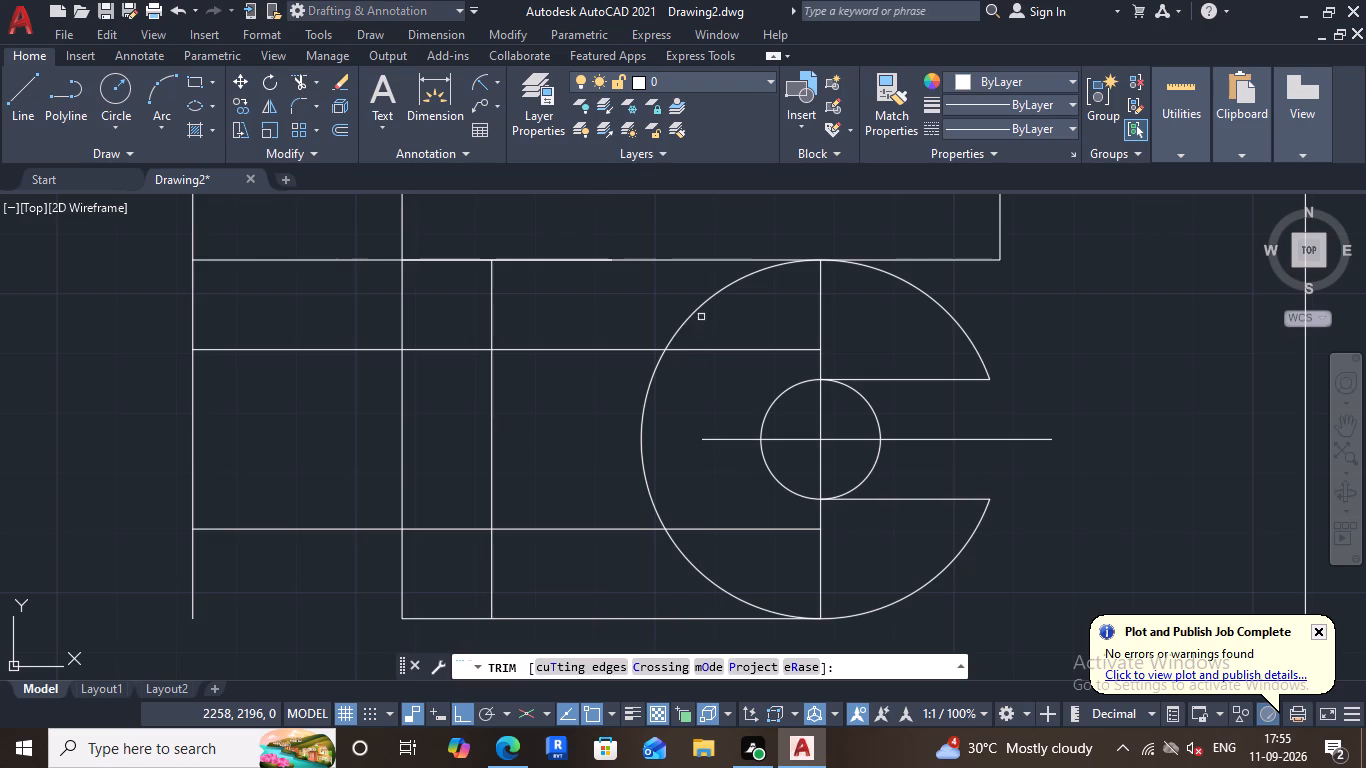
left_click(700, 312)
left_click(647, 390)
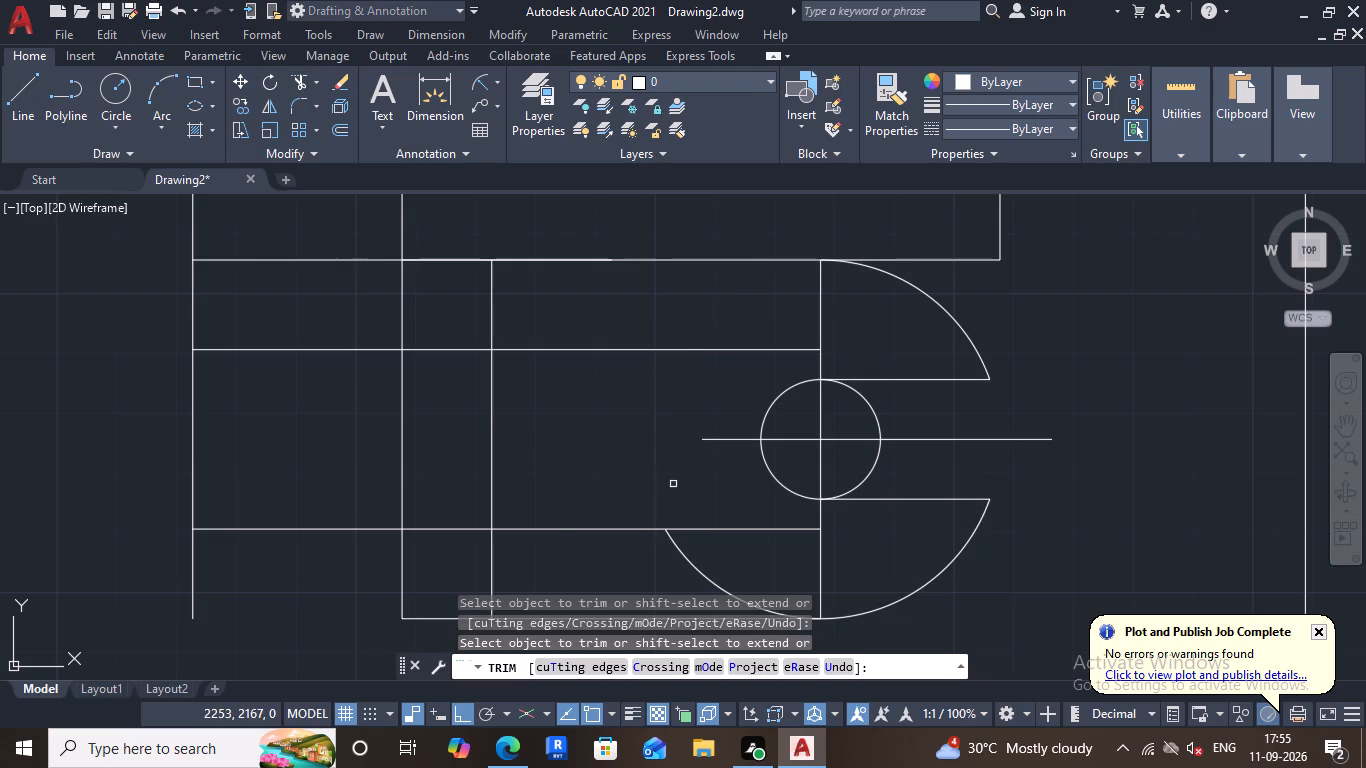
scroll(672, 410, "down", 2)
left_click(696, 482)
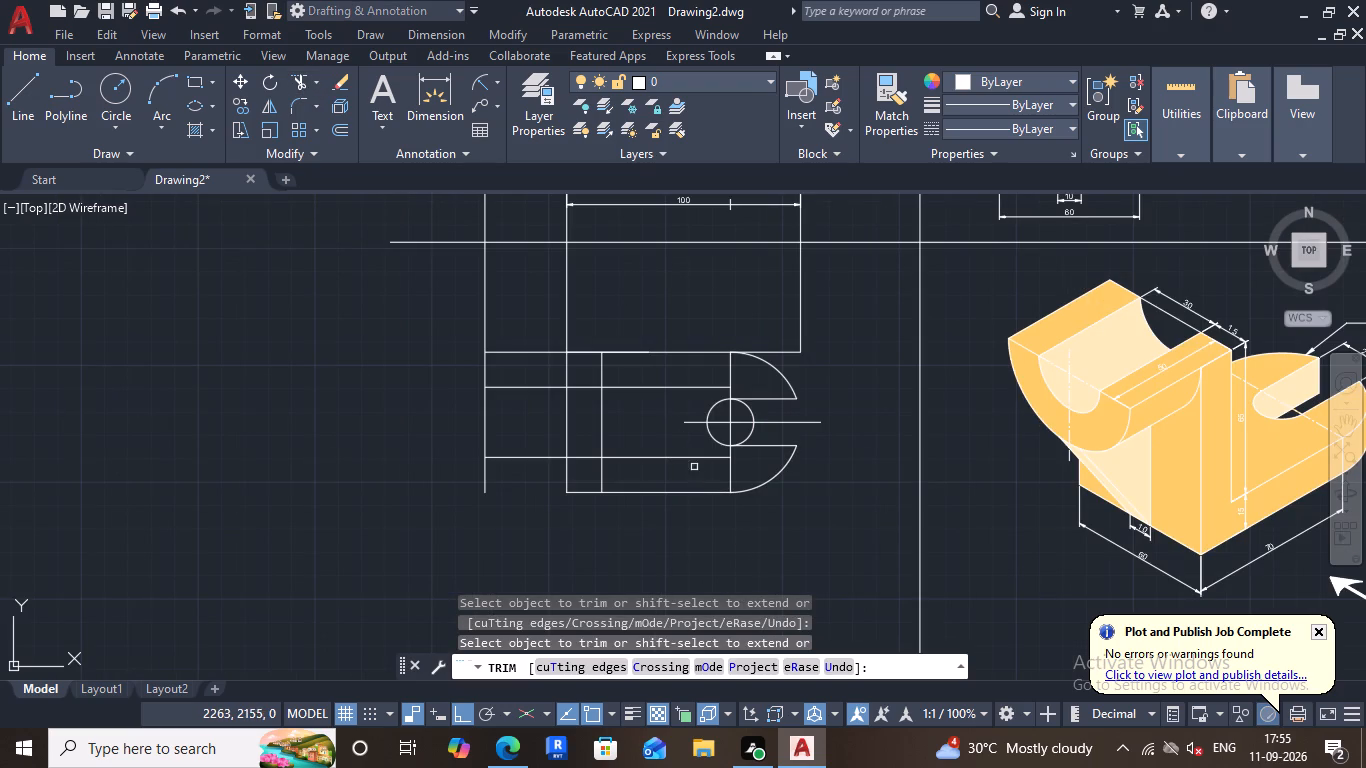
scroll(683, 424, "up", 1)
middle_click_drag(696, 437, 704, 479)
scroll(703, 473, "down", 2)
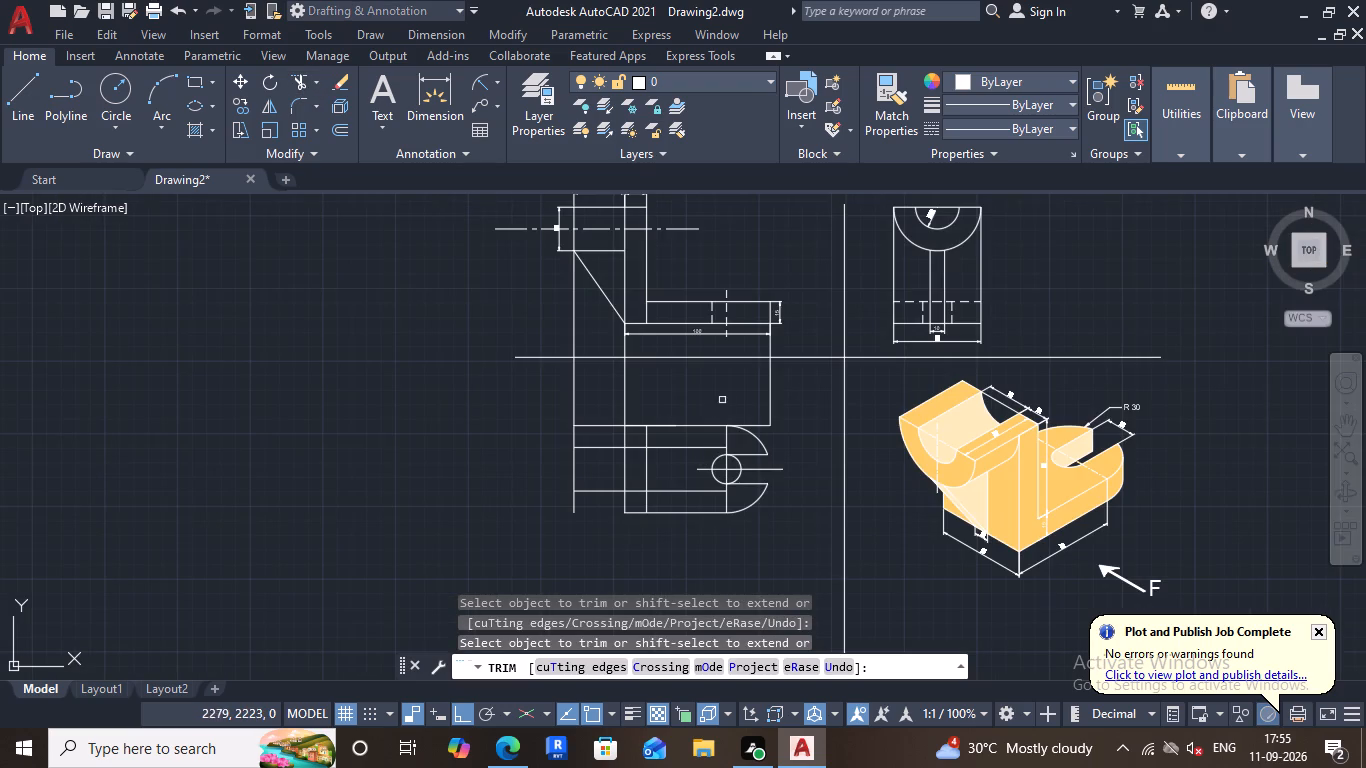
key("Escape")
Match the front view's horizontal centre line properties onto the horizontal and vertical lines through the small circle's centre.
scroll(726, 322, "up", 1)
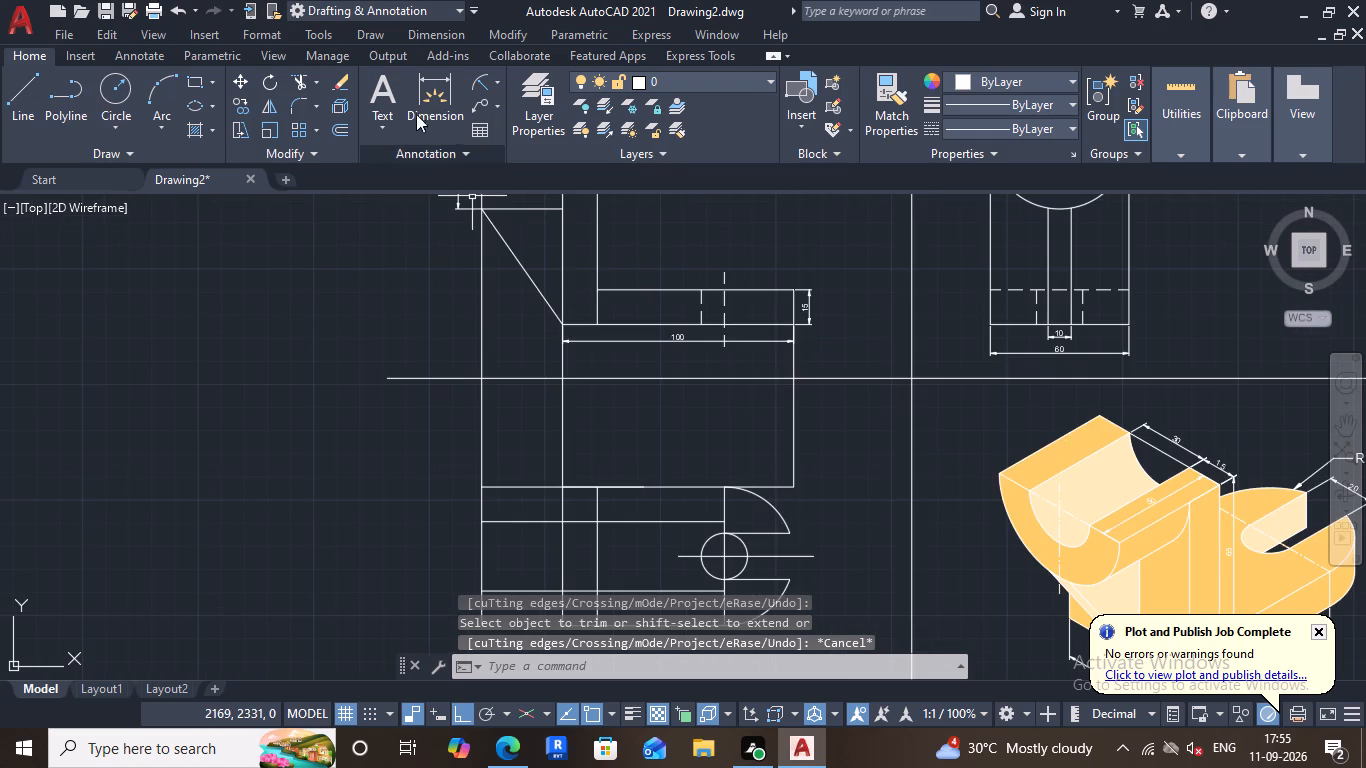
left_click(890, 103)
scroll(892, 123, "down", 3)
scroll(1012, 273, "up", 1)
scroll(1019, 347, "down", 1)
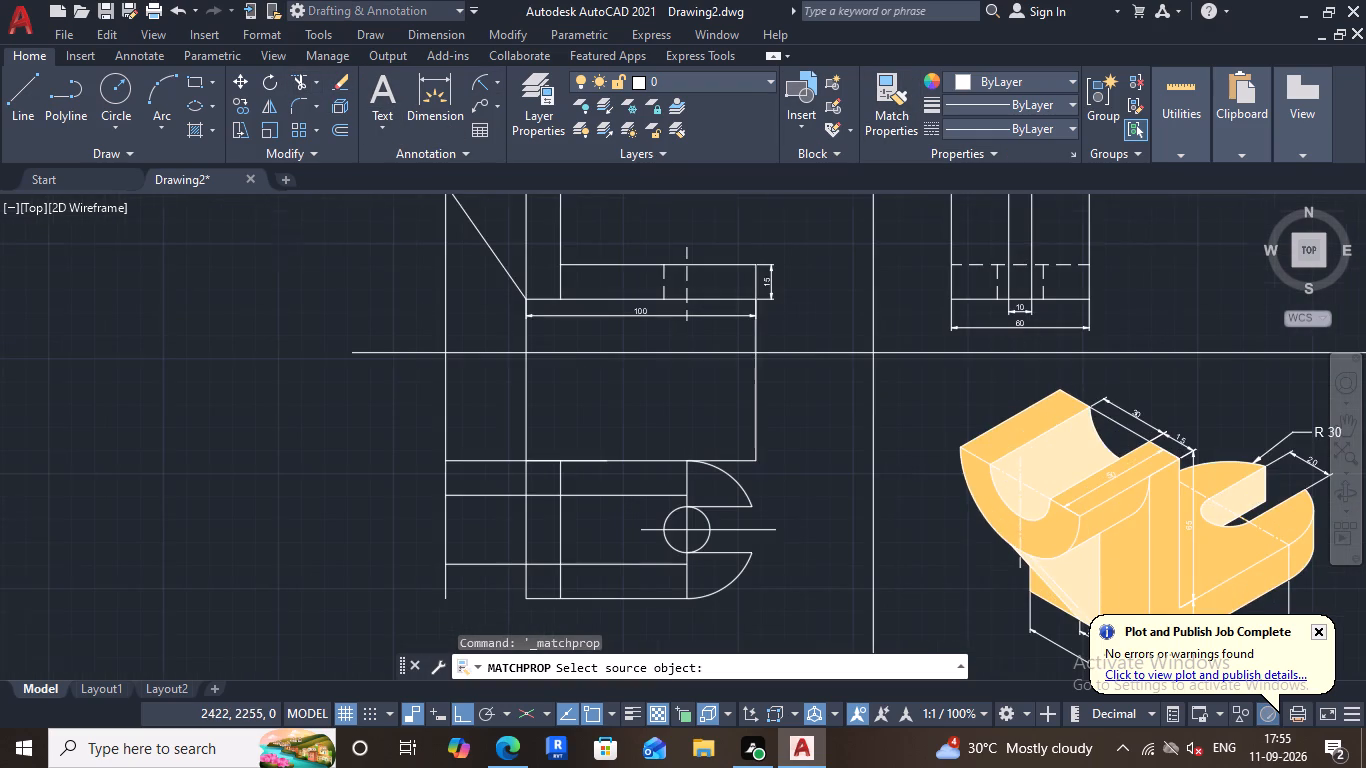
scroll(1019, 347, "down", 1)
scroll(1066, 427, "up", 2)
middle_click_drag(826, 365, 982, 572)
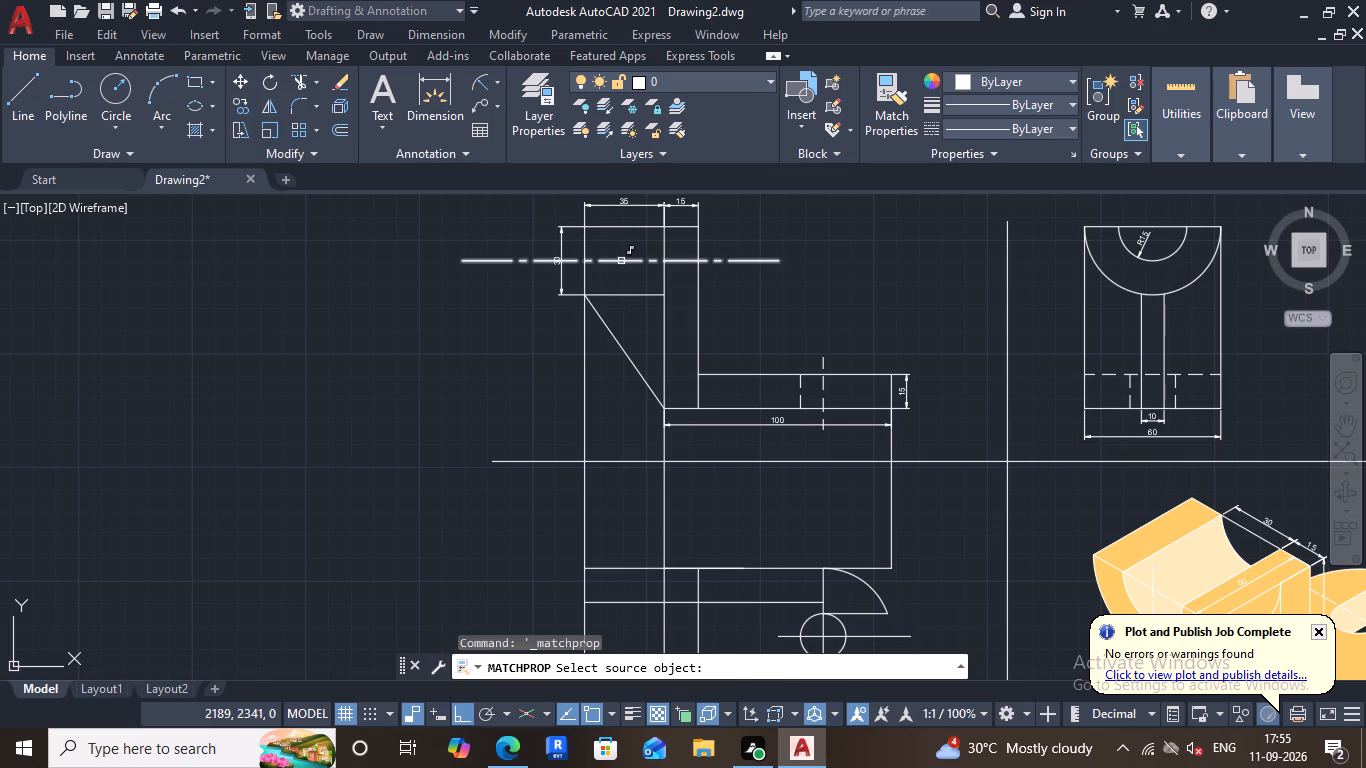
left_click(621, 261)
scroll(695, 255, "down", 4)
scroll(744, 345, "up", 4)
middle_click_drag(713, 316, 769, 451)
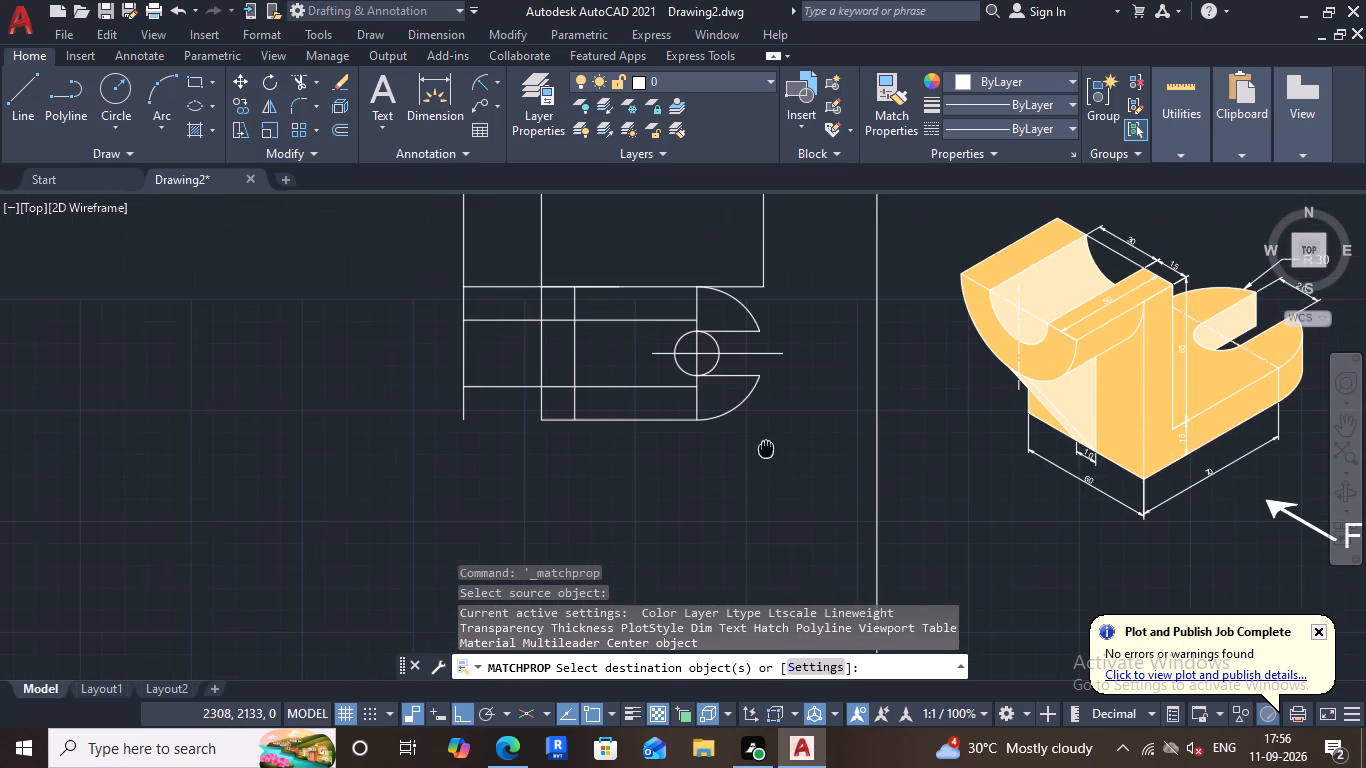
middle_click_drag(769, 451, 774, 454)
scroll(719, 347, "up", 2)
left_click(703, 379)
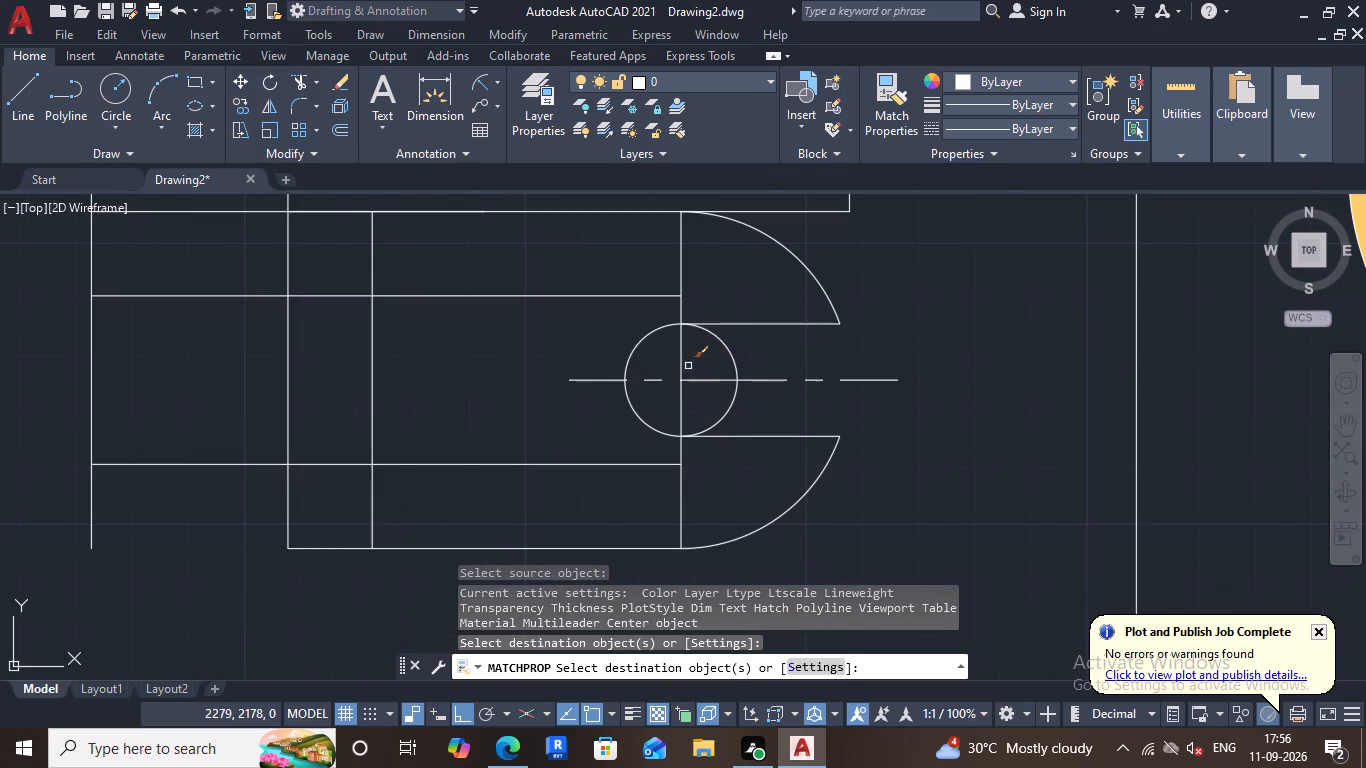
left_click(681, 356)
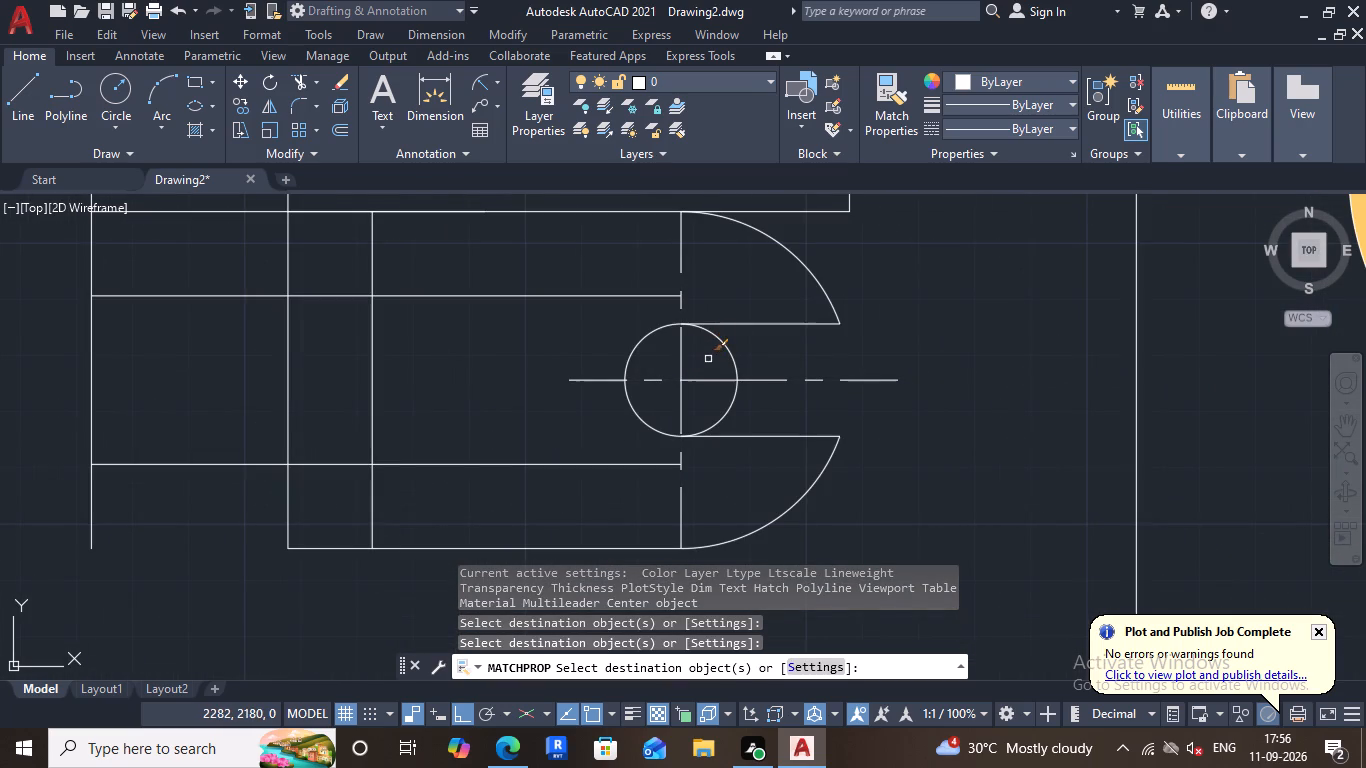
key("Escape")
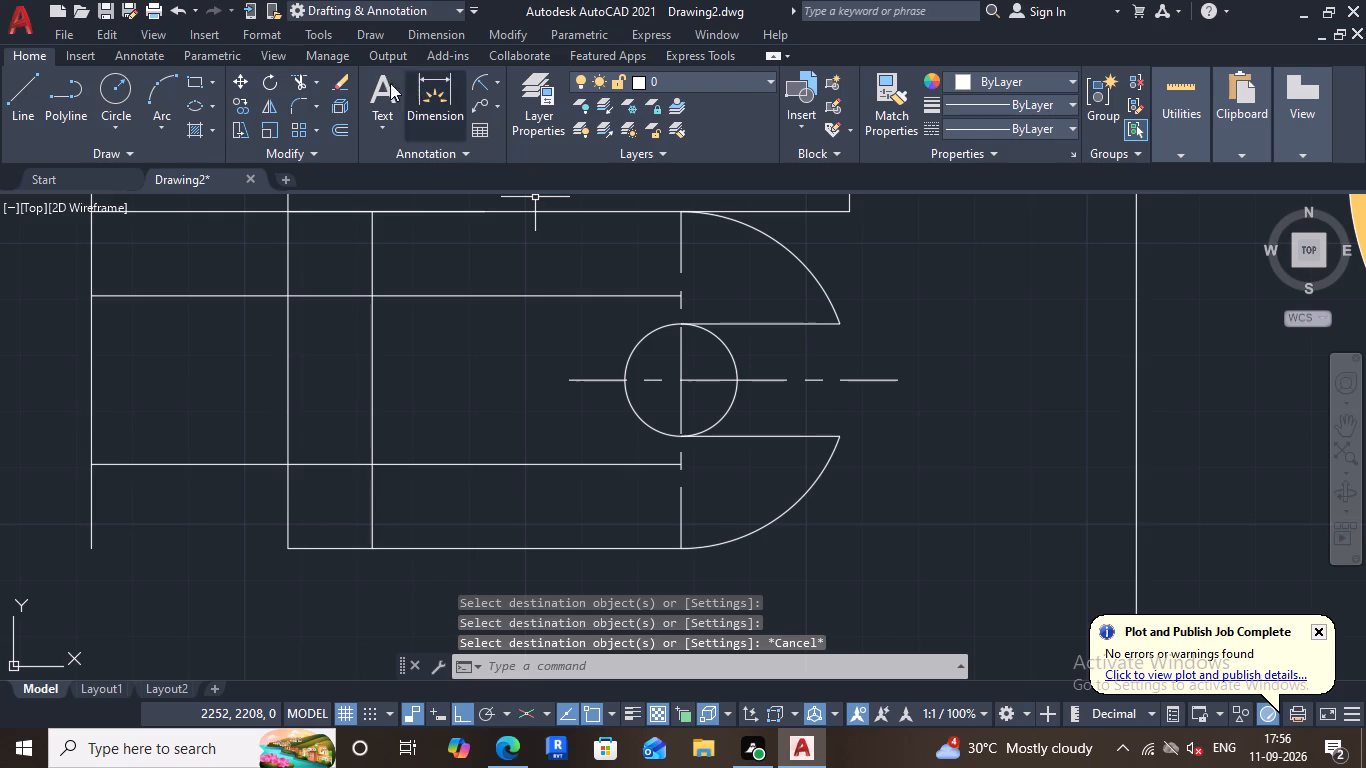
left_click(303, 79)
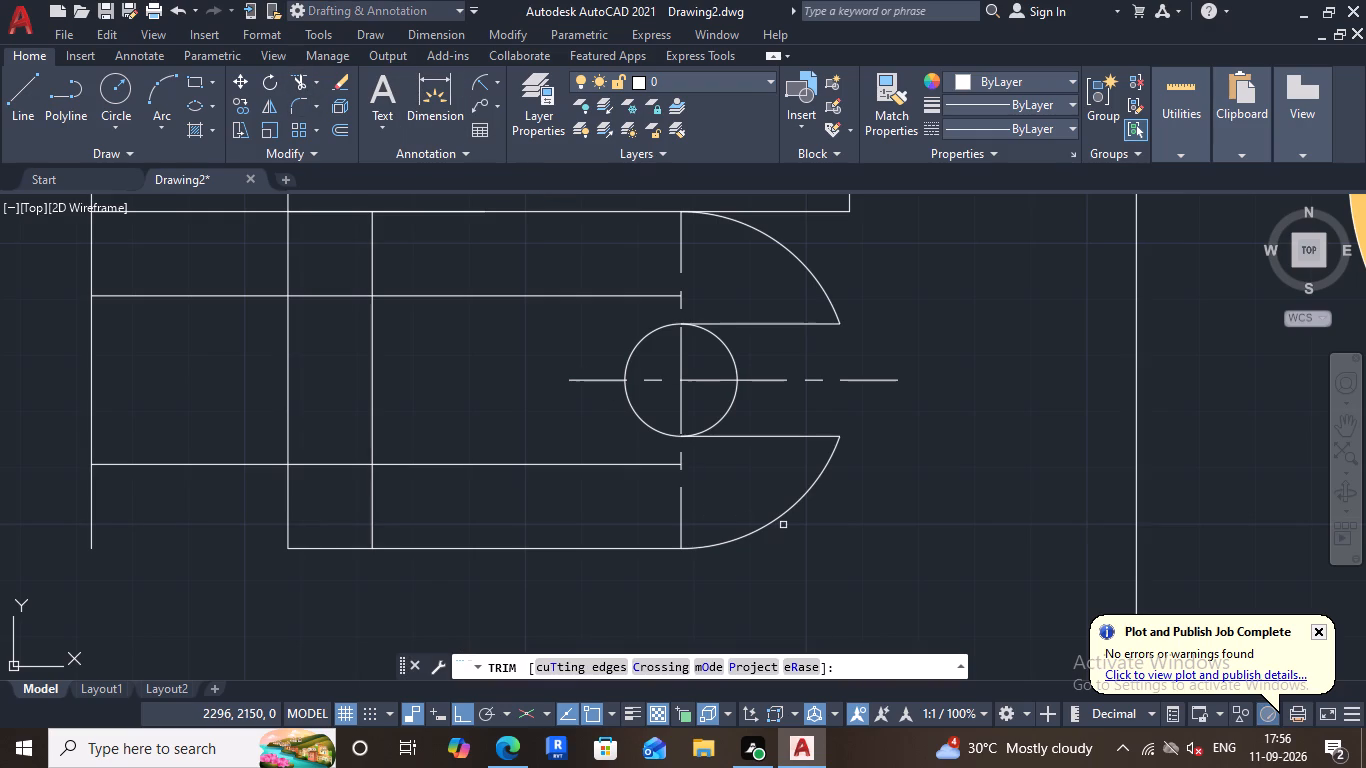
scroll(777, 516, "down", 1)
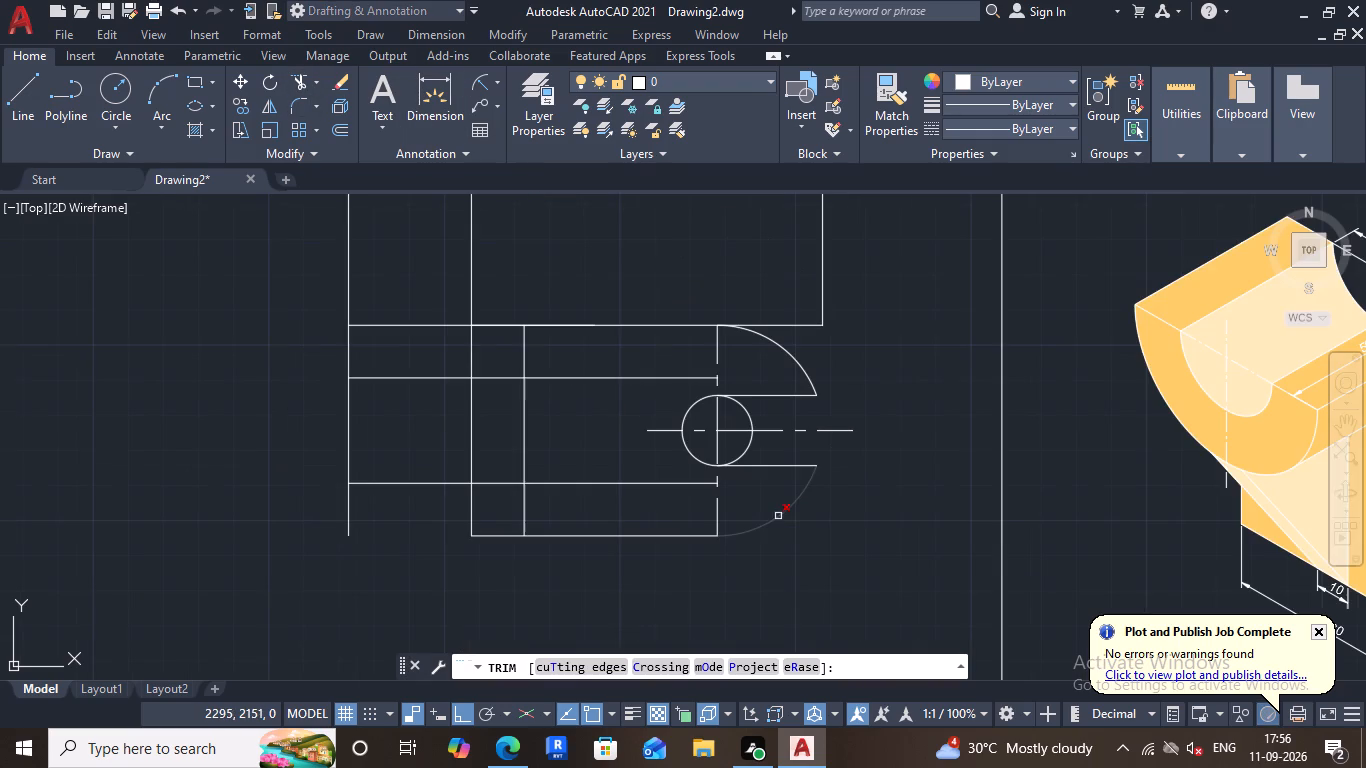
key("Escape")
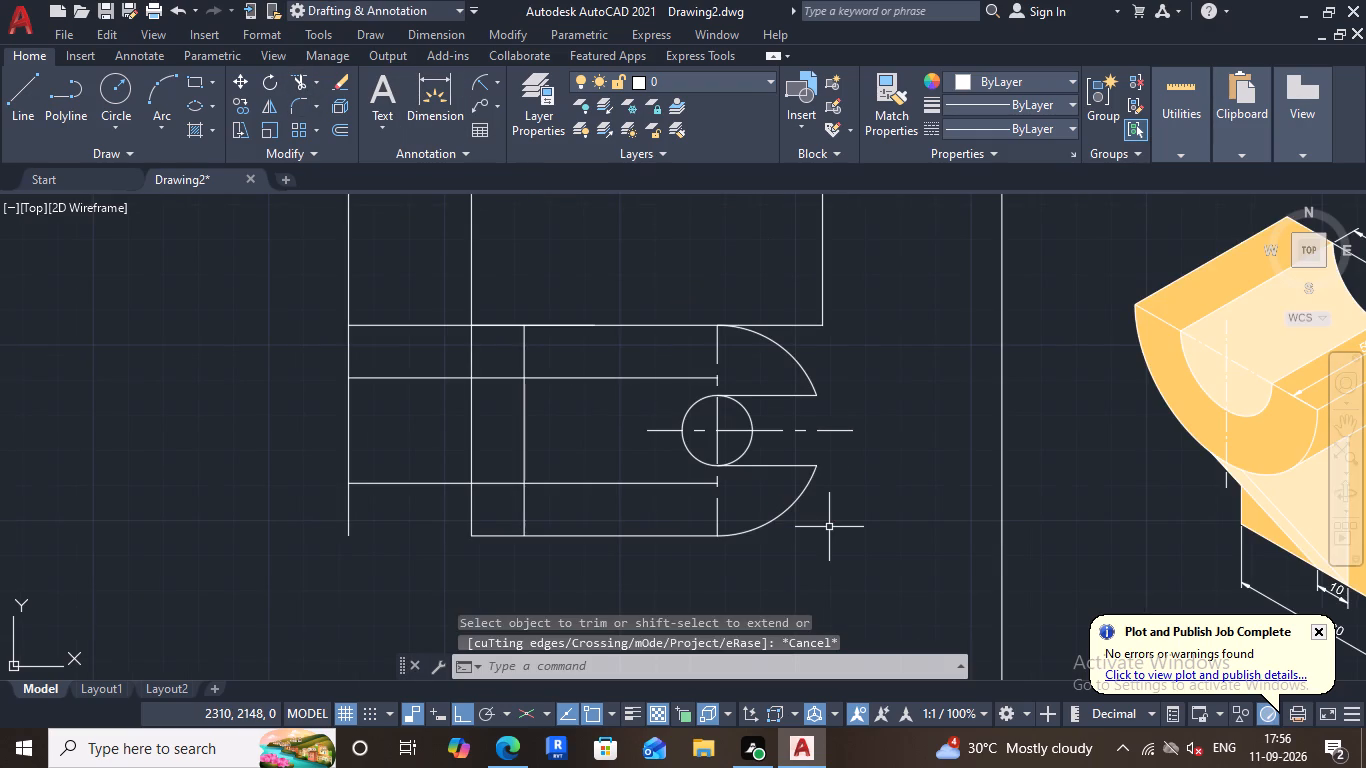
Draw a horizontal line extending the top view's bottom edge to the lower end of its left vertical edge, closing the outline.
middle_click_drag(830, 528, 972, 543)
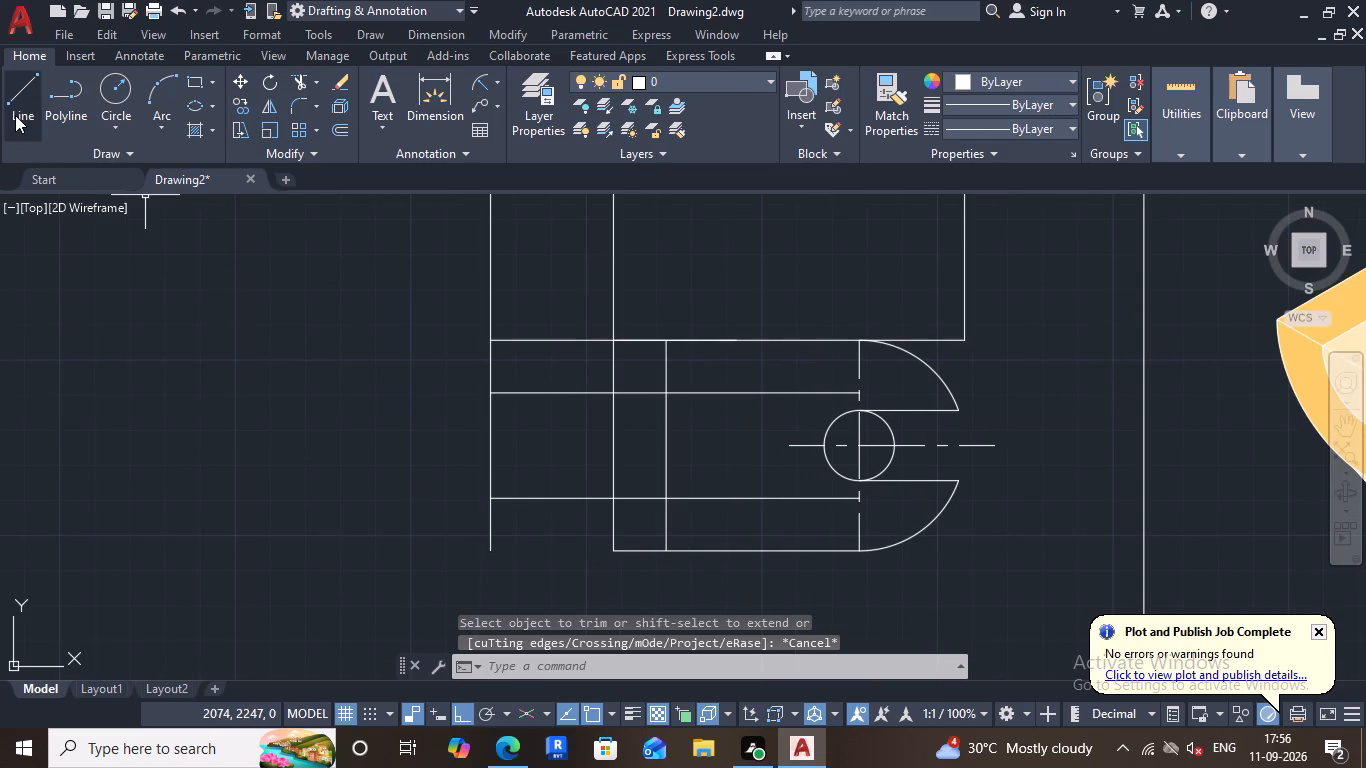
left_click(15, 114)
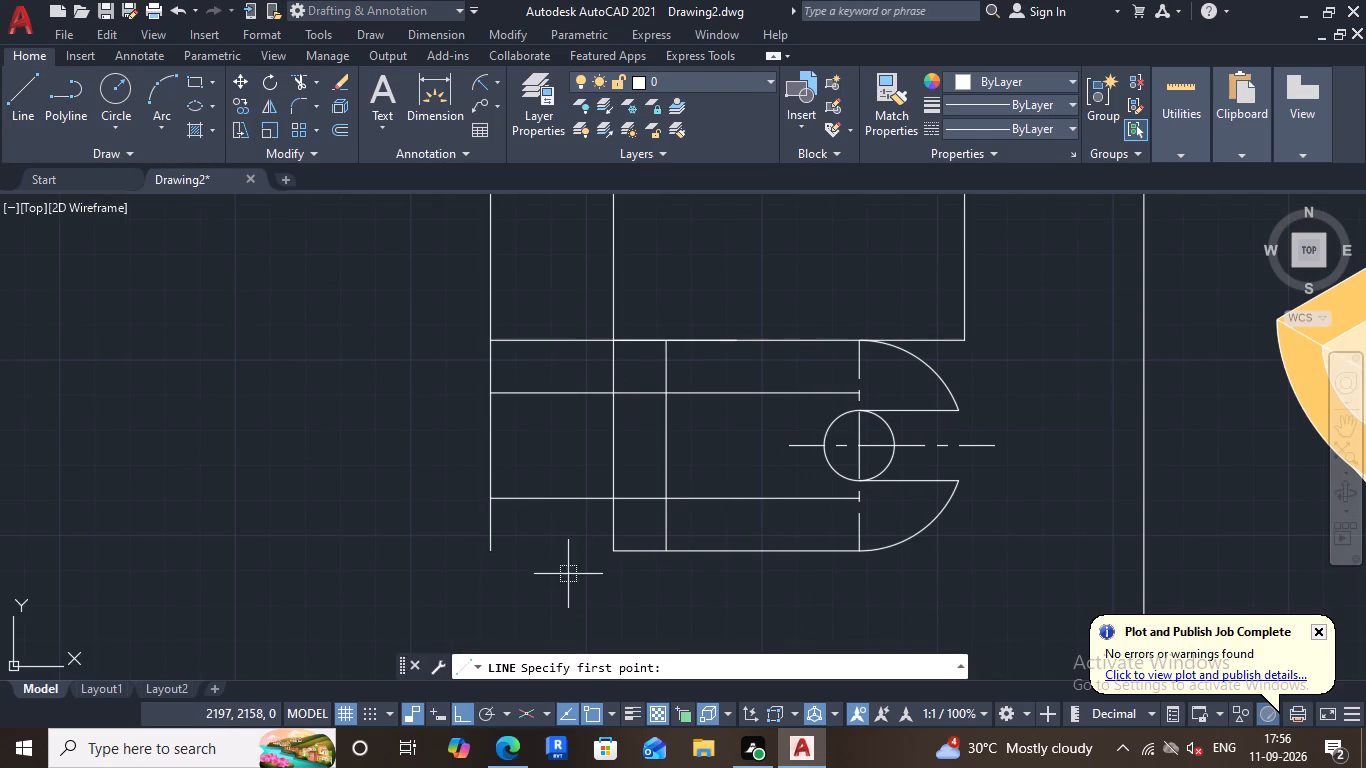
left_click(607, 551)
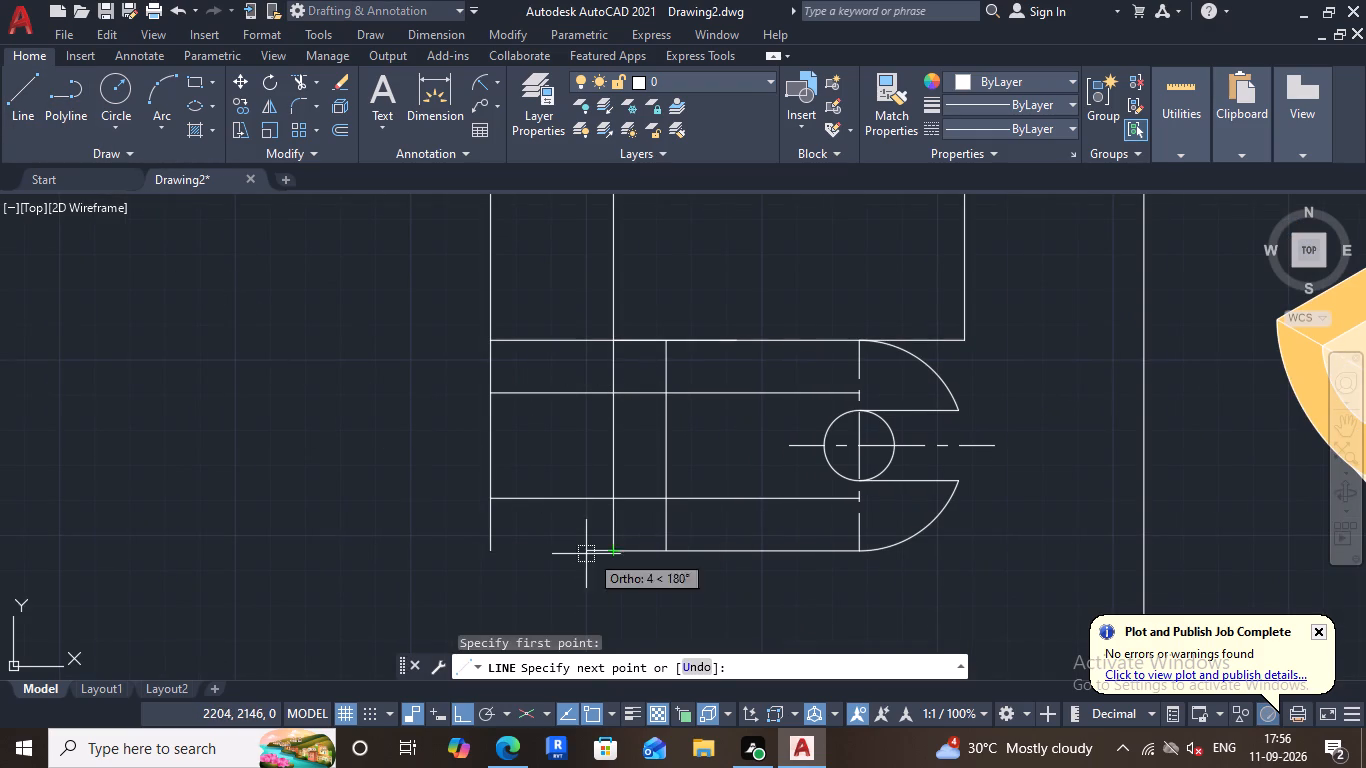
left_click(490, 553)
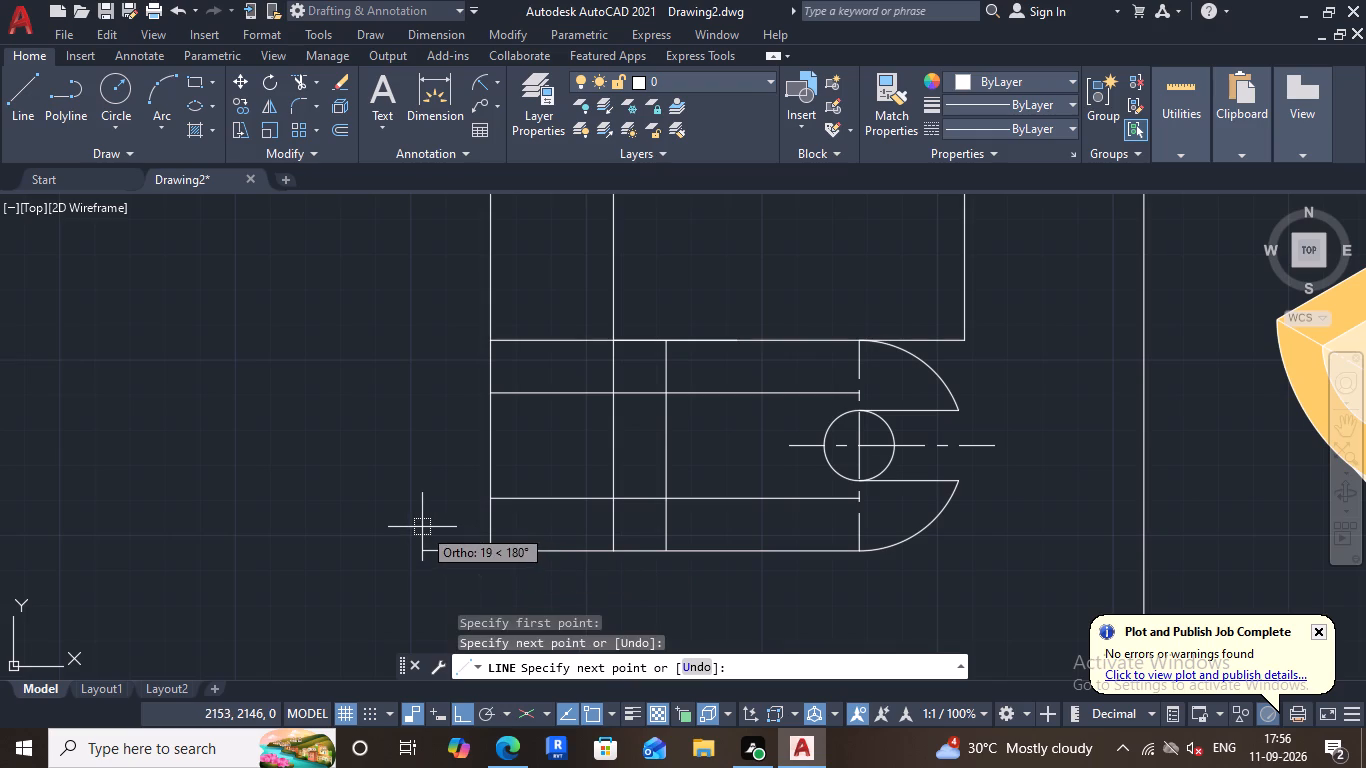
key("Escape")
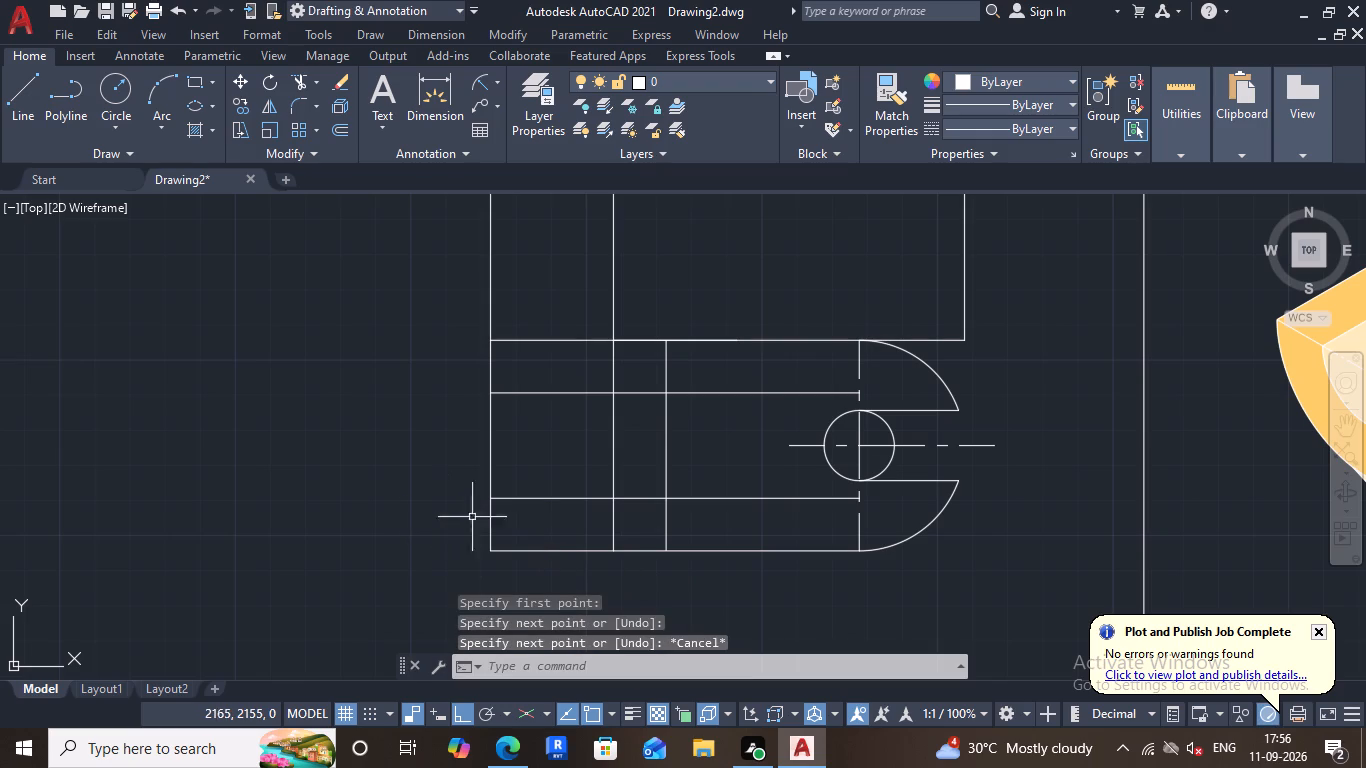
Delete the vertical projection line between the front view's lower-left corner and the top view's upper edge.
scroll(623, 479, "up", 1)
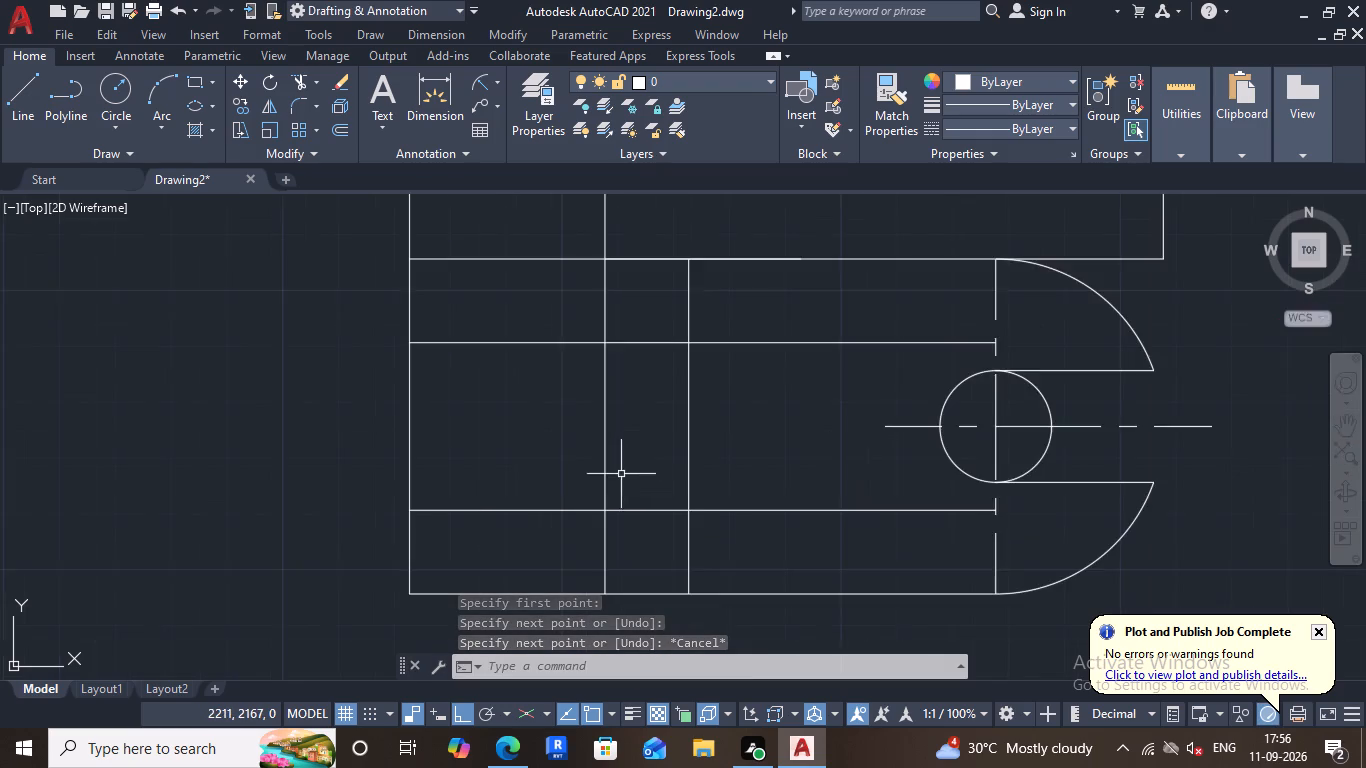
scroll(624, 477, "down", 3)
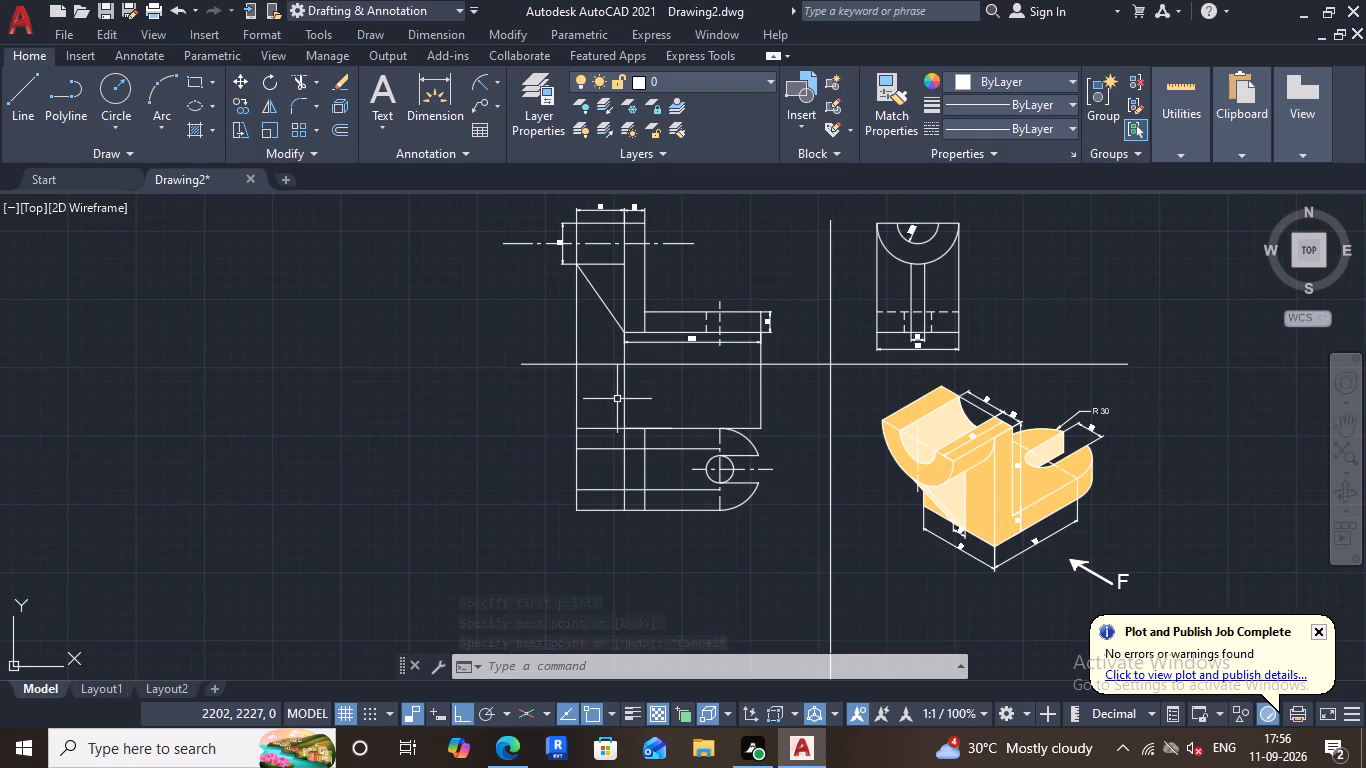
left_click(623, 388)
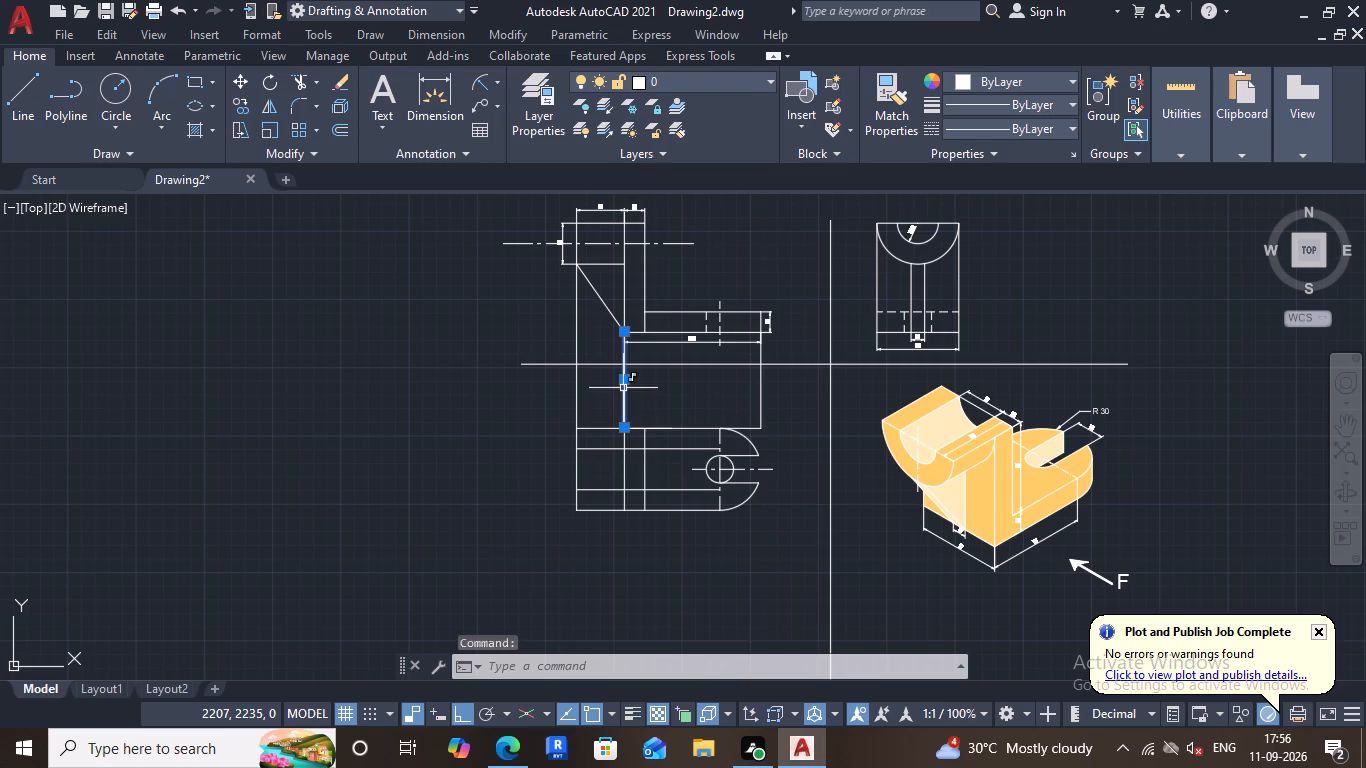
key("Delete")
Match the front view's dashed hidden slot line properties onto the top view's first vertical line inside the left edge.
scroll(642, 397, "up", 1)
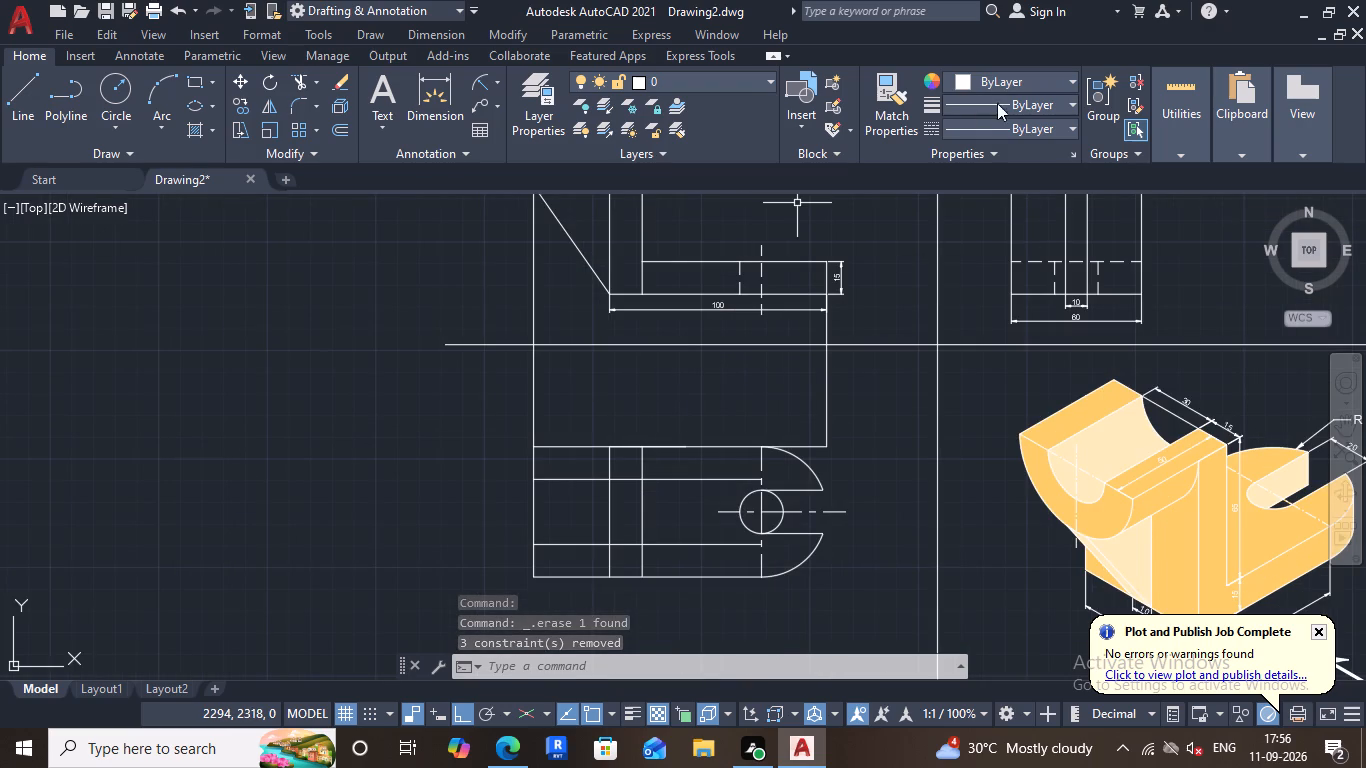
left_click(894, 120)
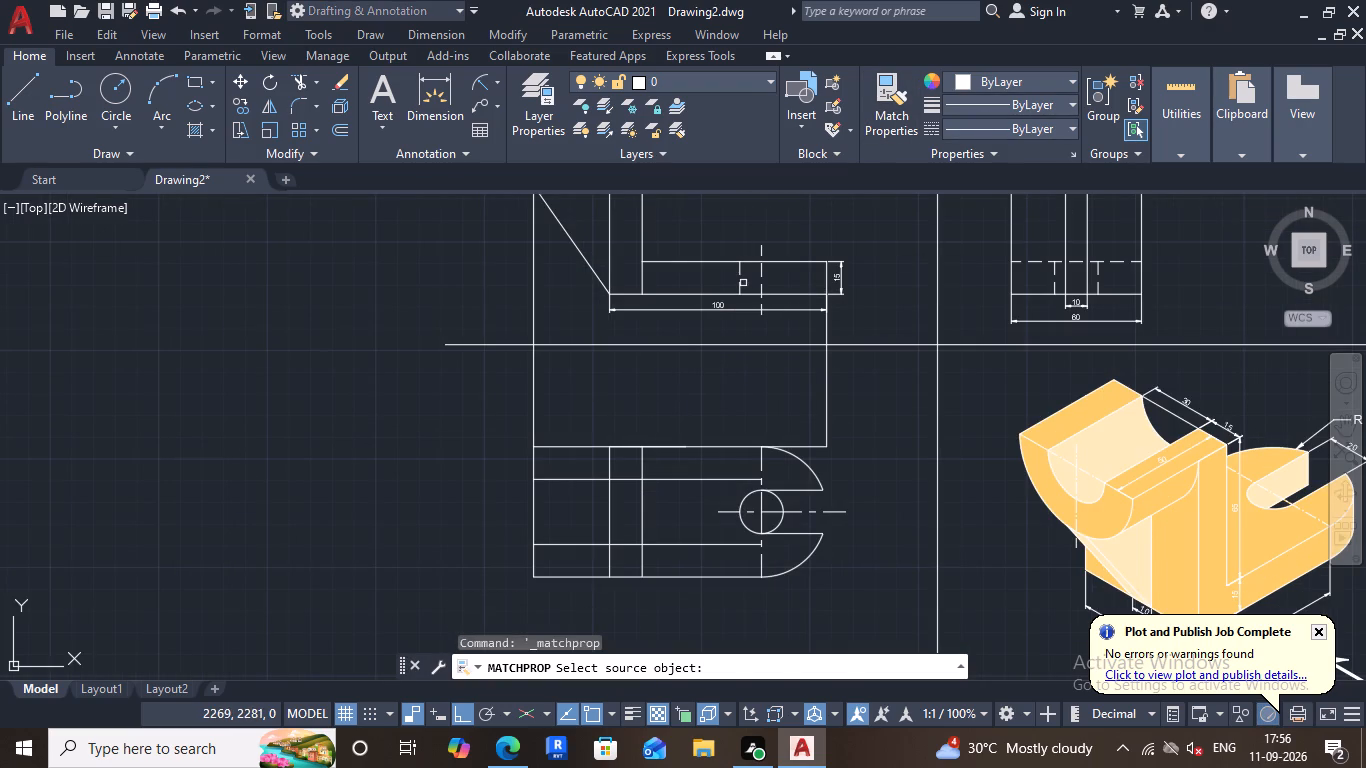
left_click(741, 280)
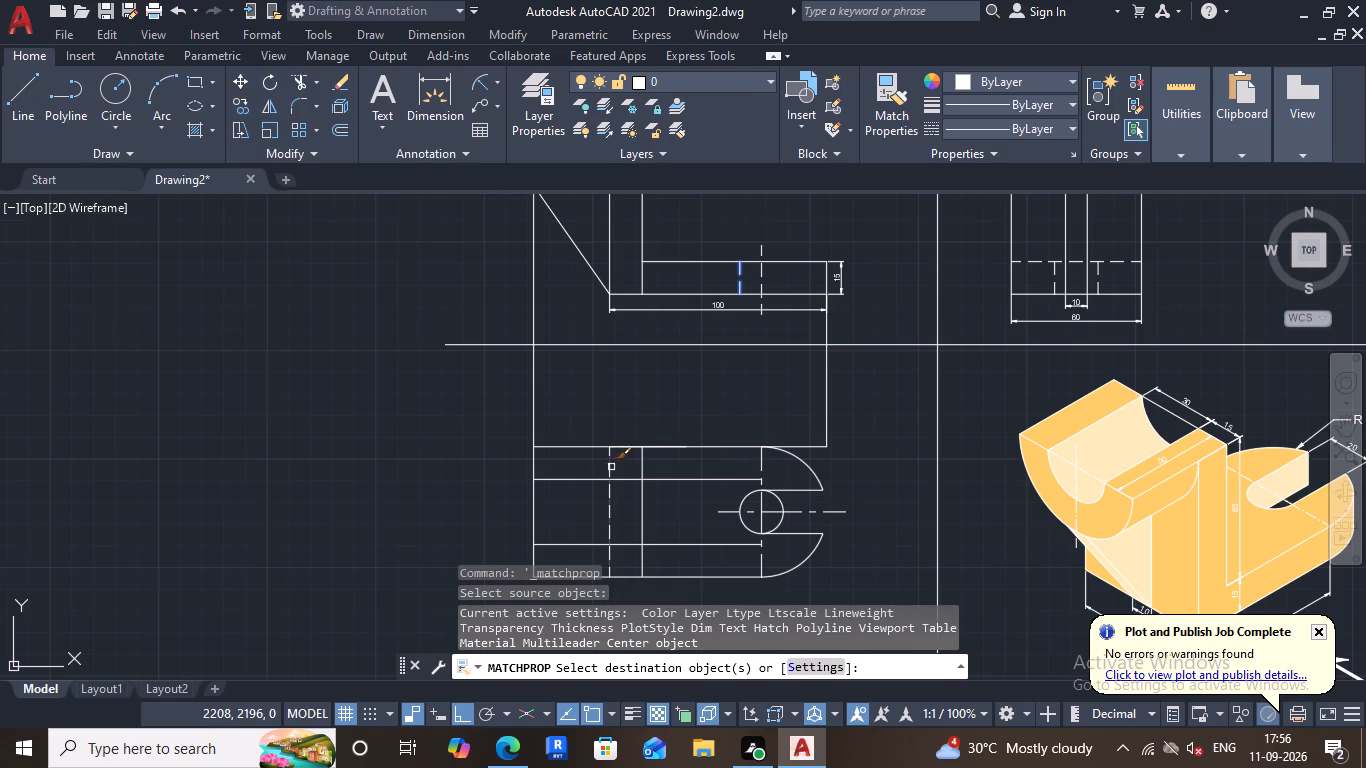
left_click(613, 465)
left_click(597, 462)
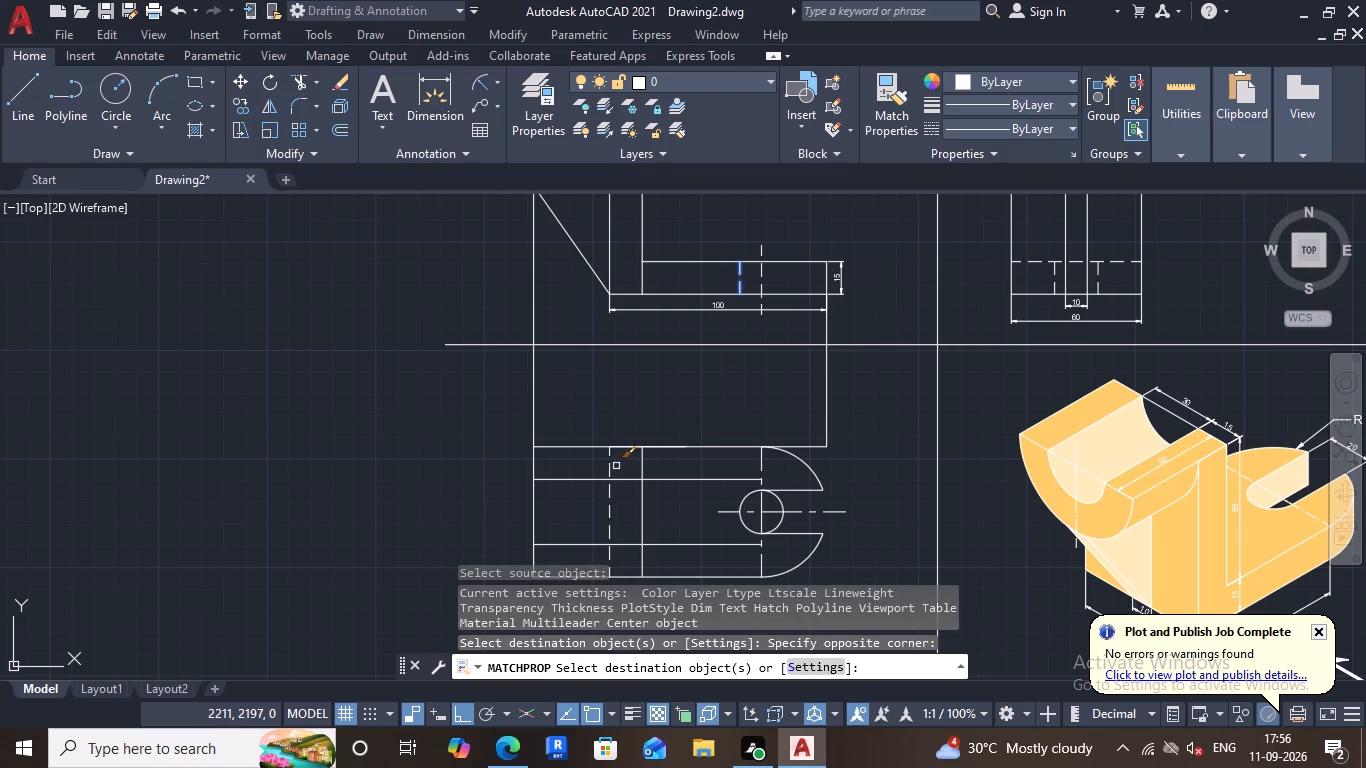
key("Escape")
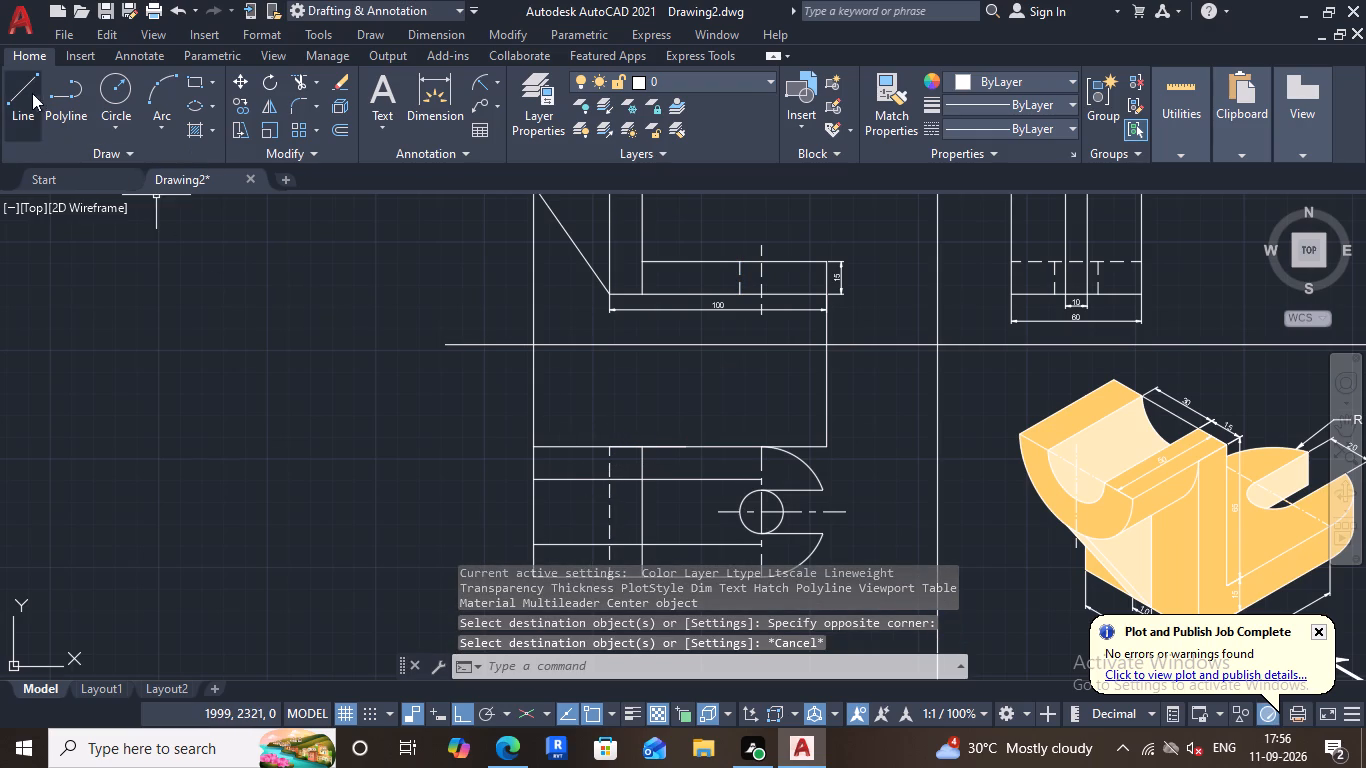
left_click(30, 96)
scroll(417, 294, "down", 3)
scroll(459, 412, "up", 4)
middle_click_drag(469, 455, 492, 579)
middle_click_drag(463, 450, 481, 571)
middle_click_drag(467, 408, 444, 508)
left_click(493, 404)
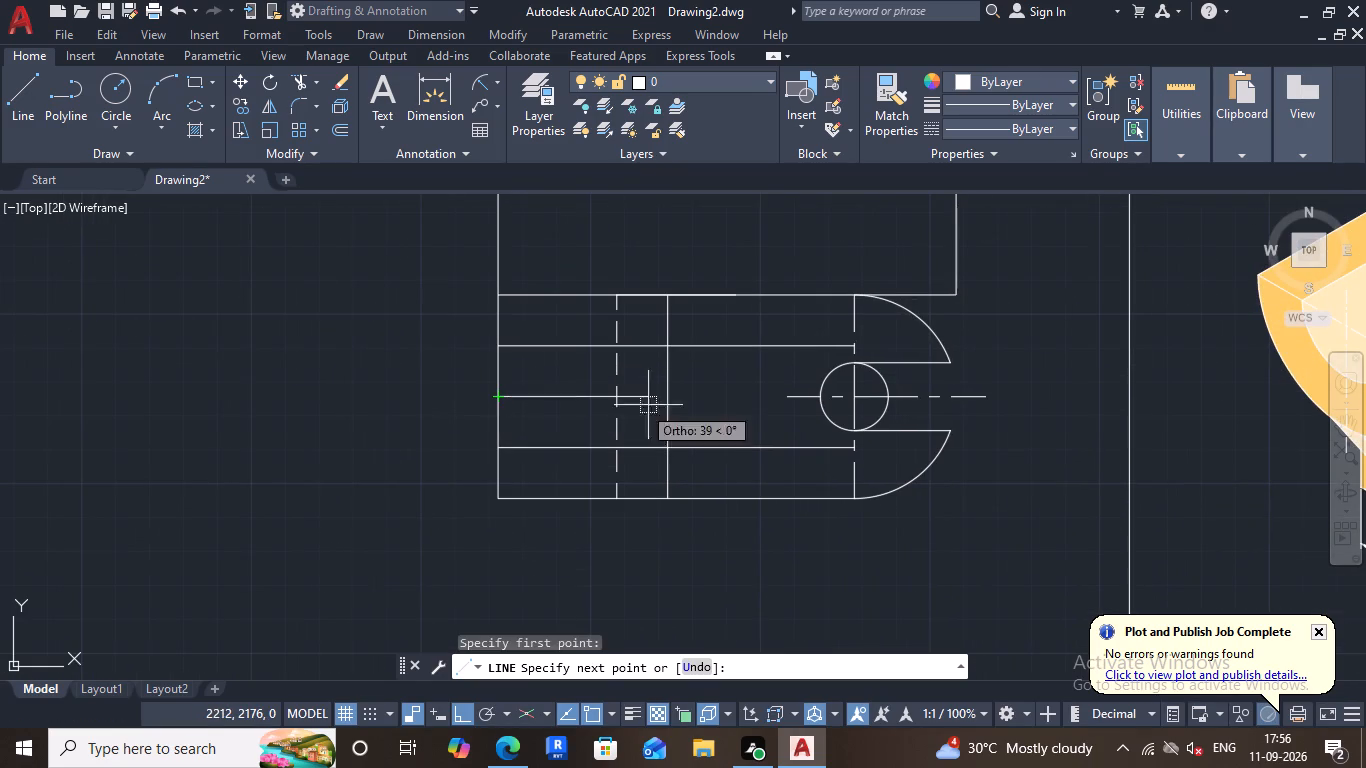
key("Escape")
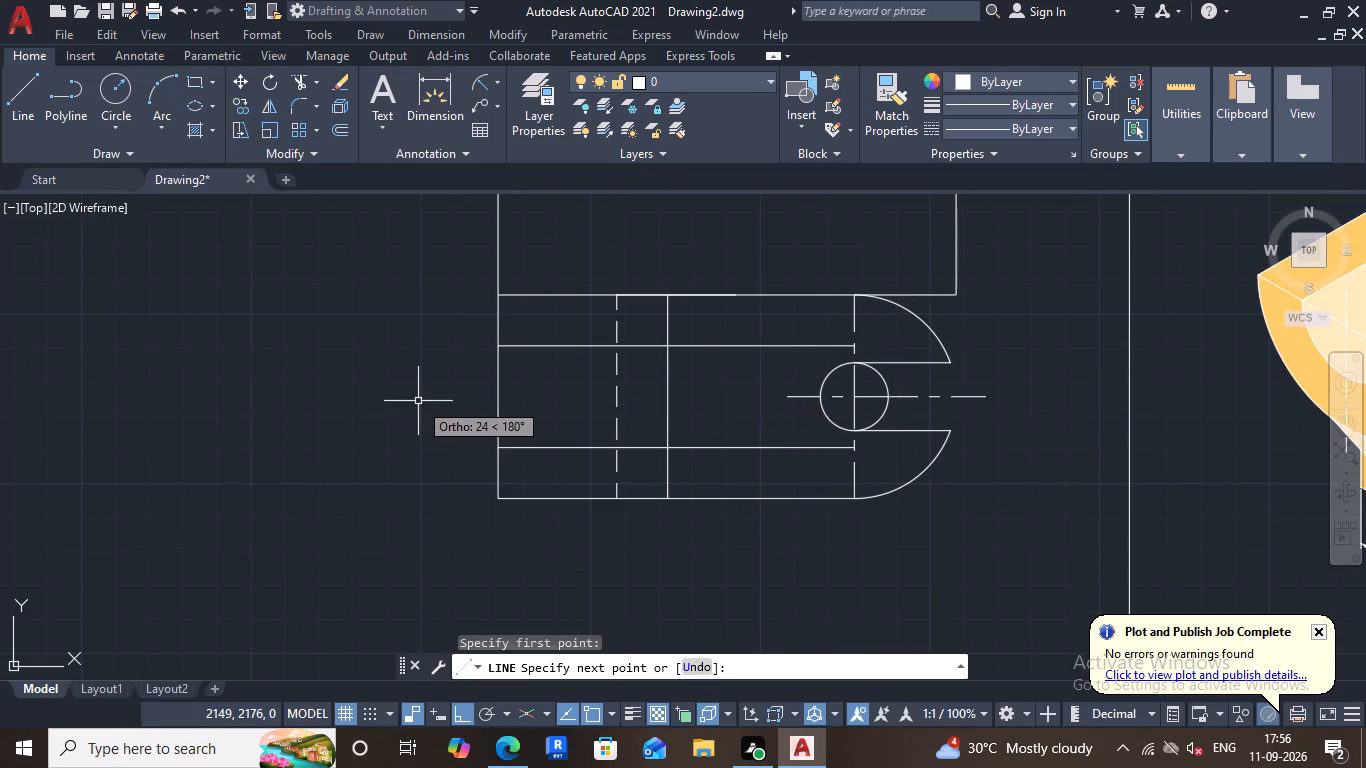
Draw a horizontal line about 86 units long through the midpoint of the top view's left edge, starting outside the outline.
left_click(35, 105)
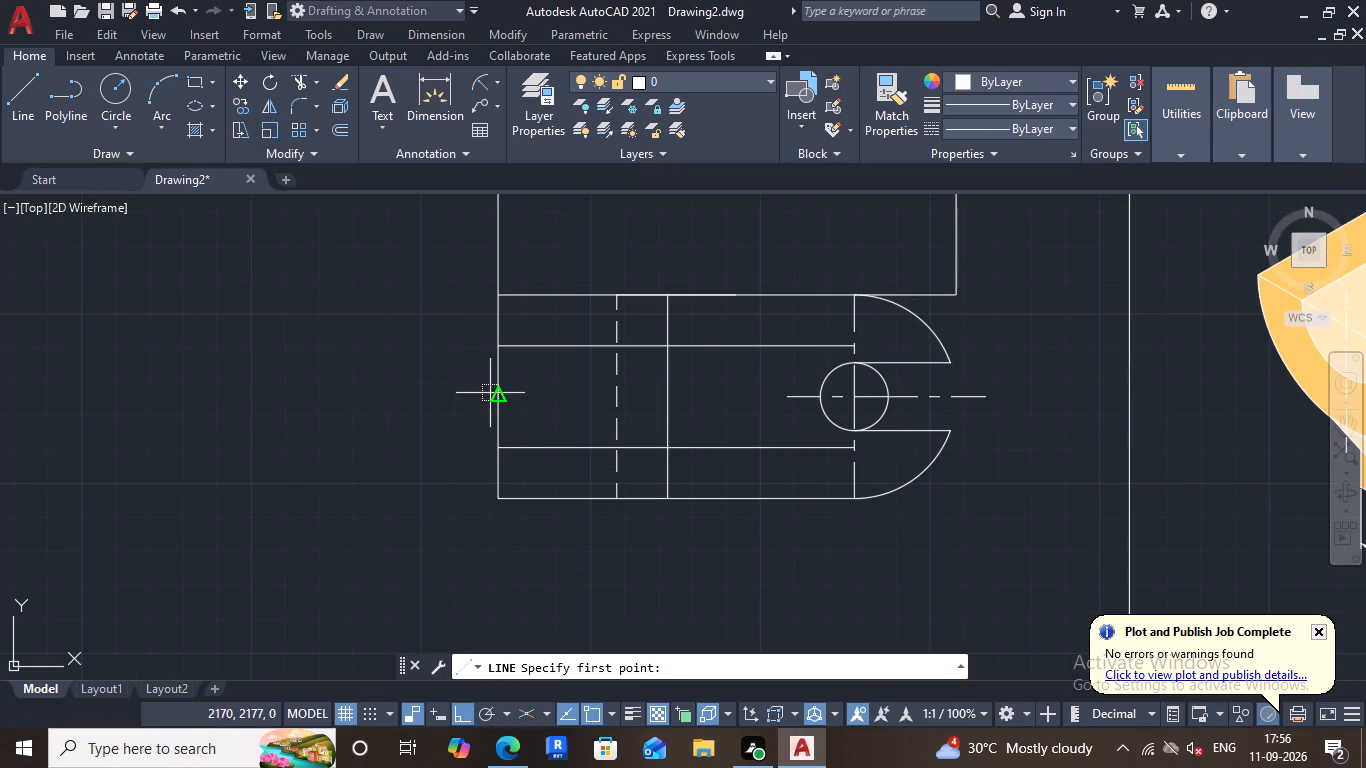
left_click(418, 393)
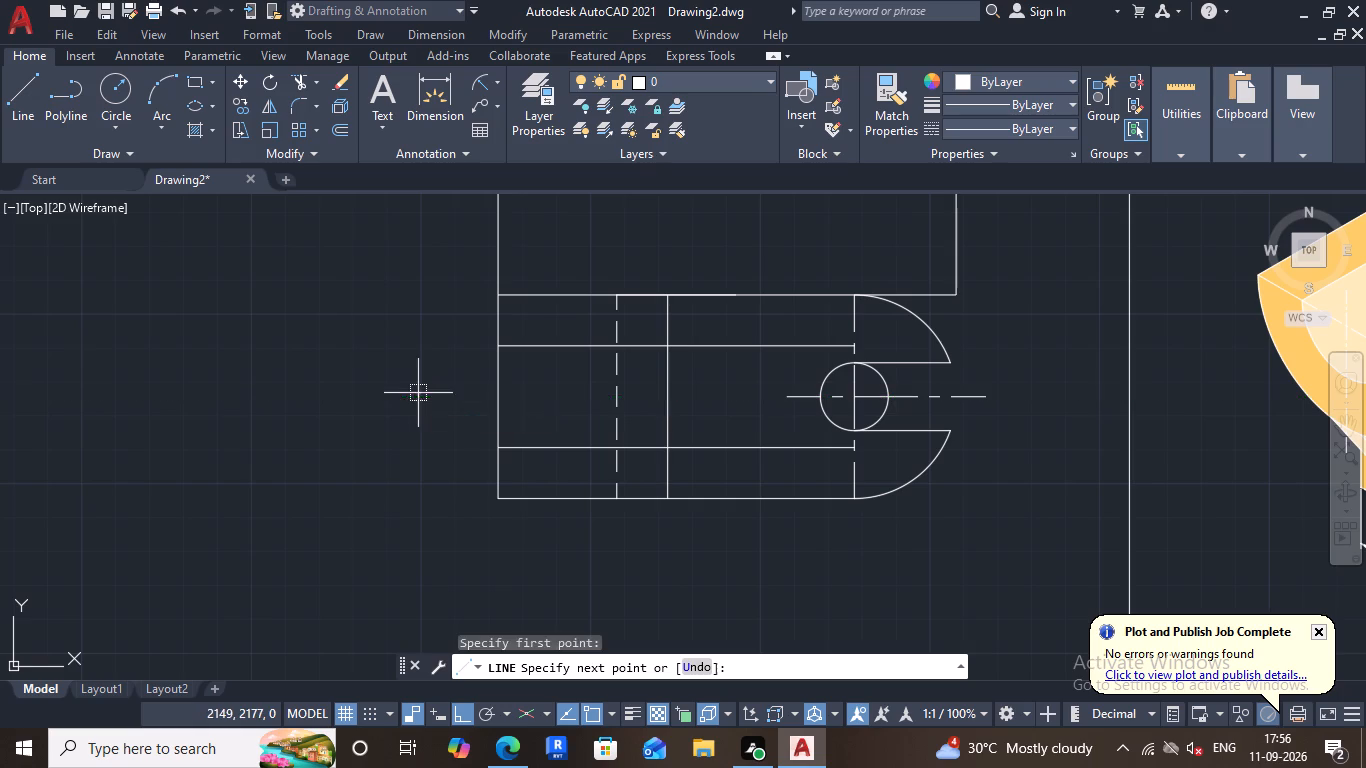
left_click(709, 393)
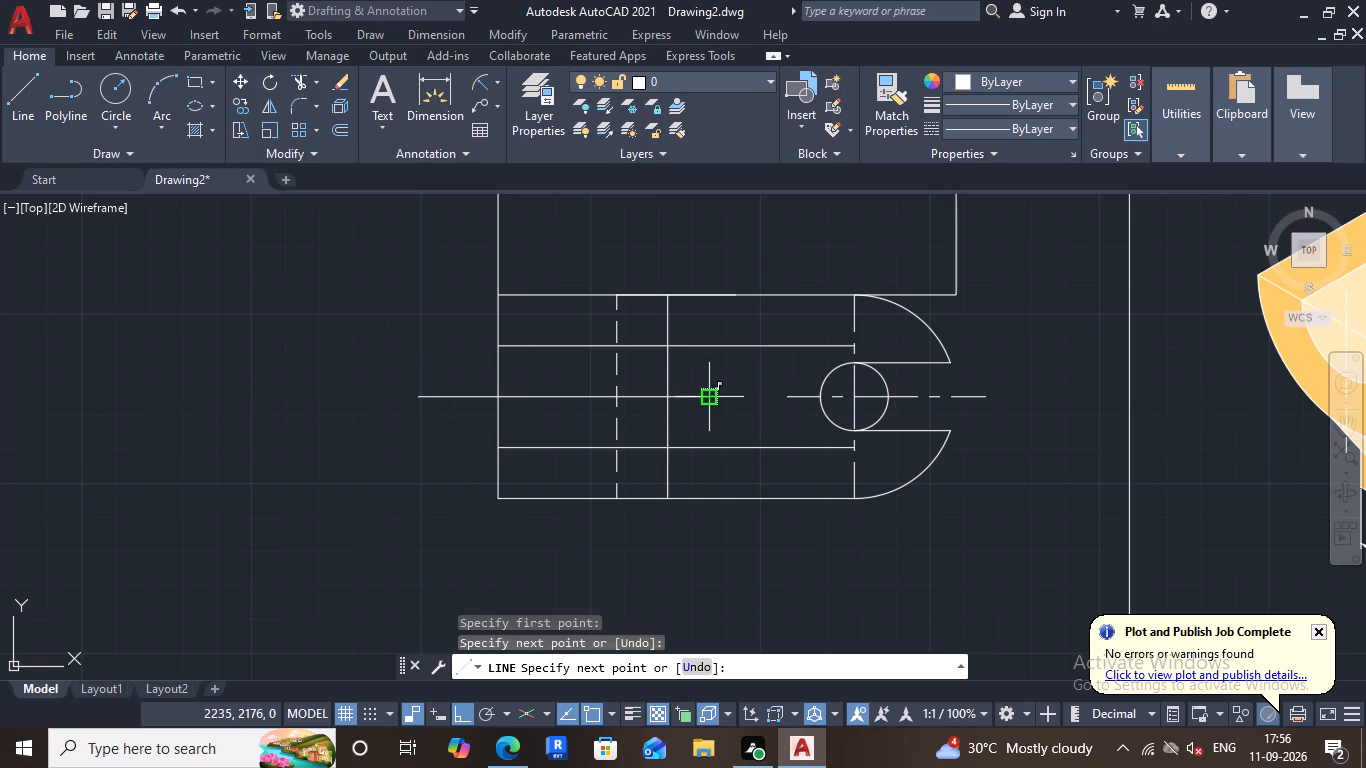
key("Escape")
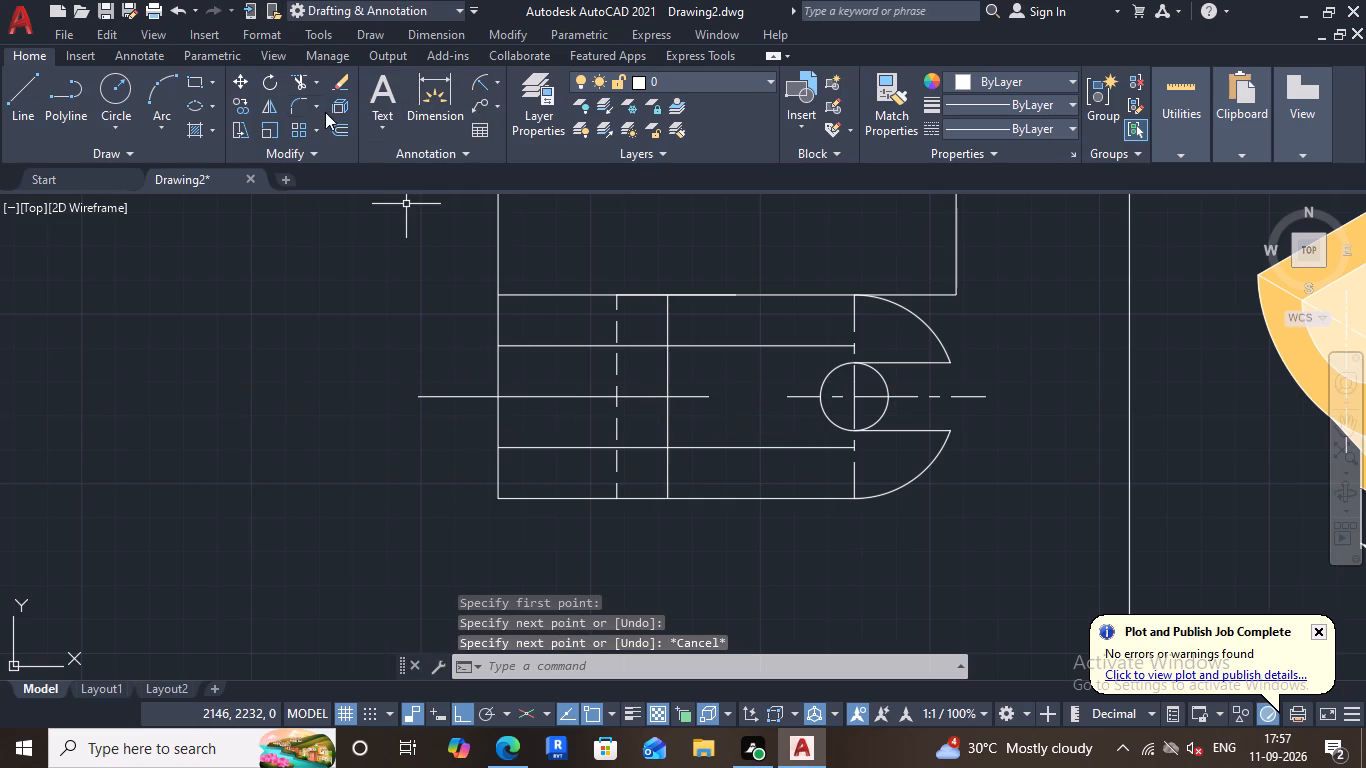
Match the slot's horizontal centre line properties onto the new horizontal line through the left edge's midpoint.
left_click(882, 96)
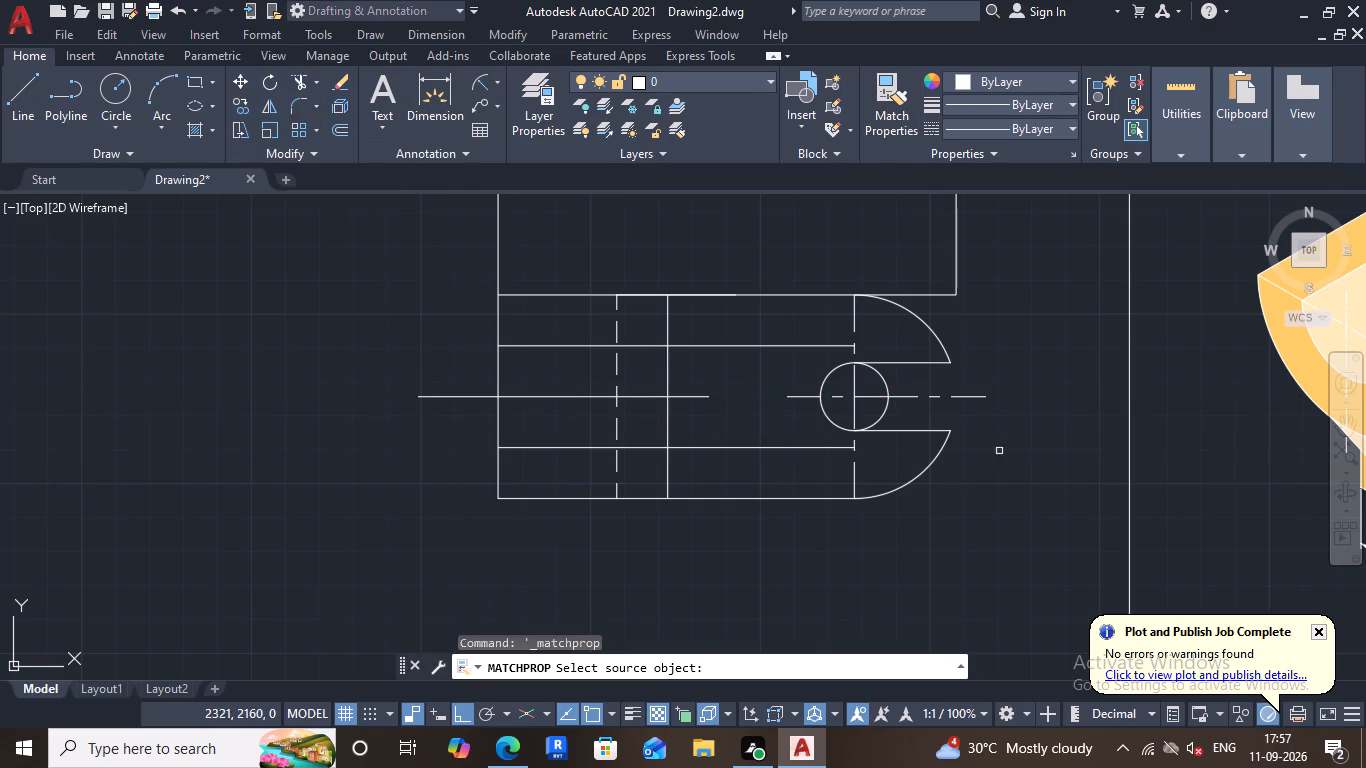
left_click(933, 395)
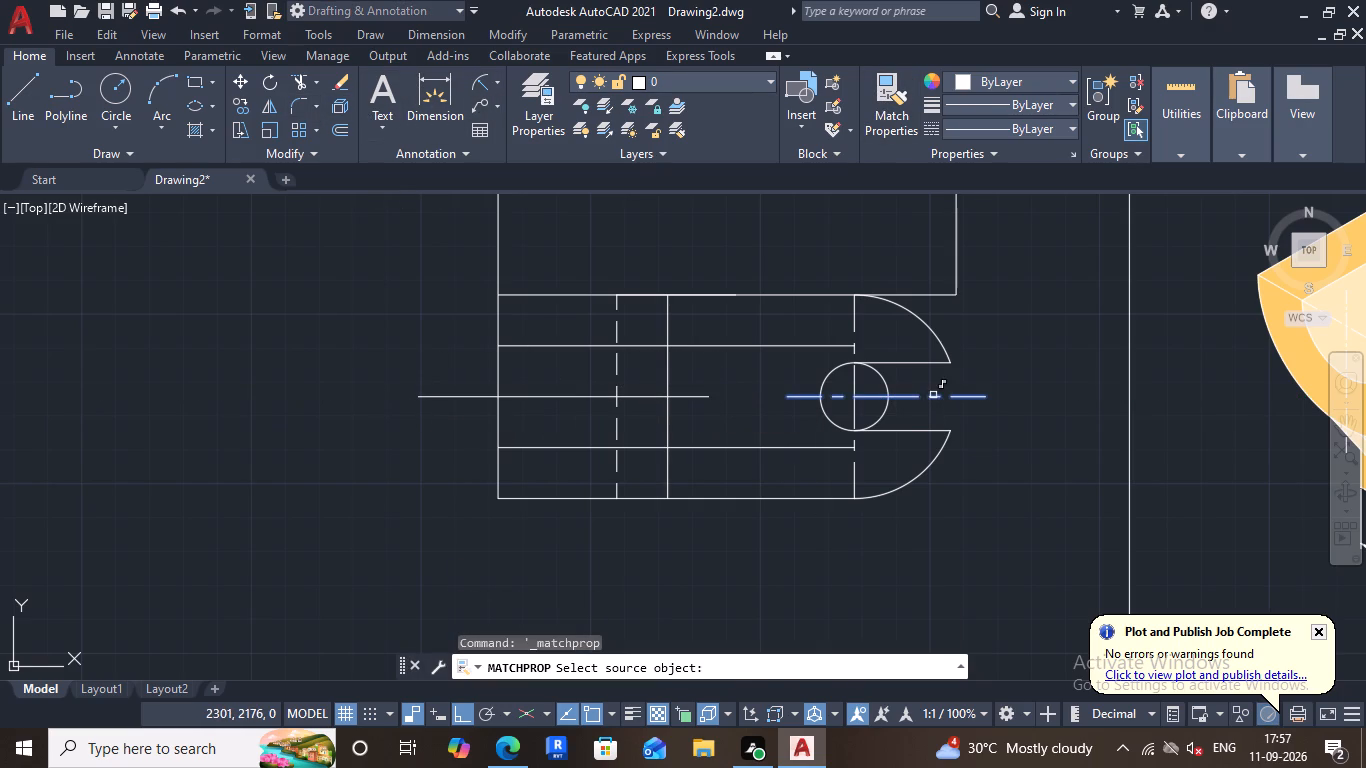
left_click(578, 398)
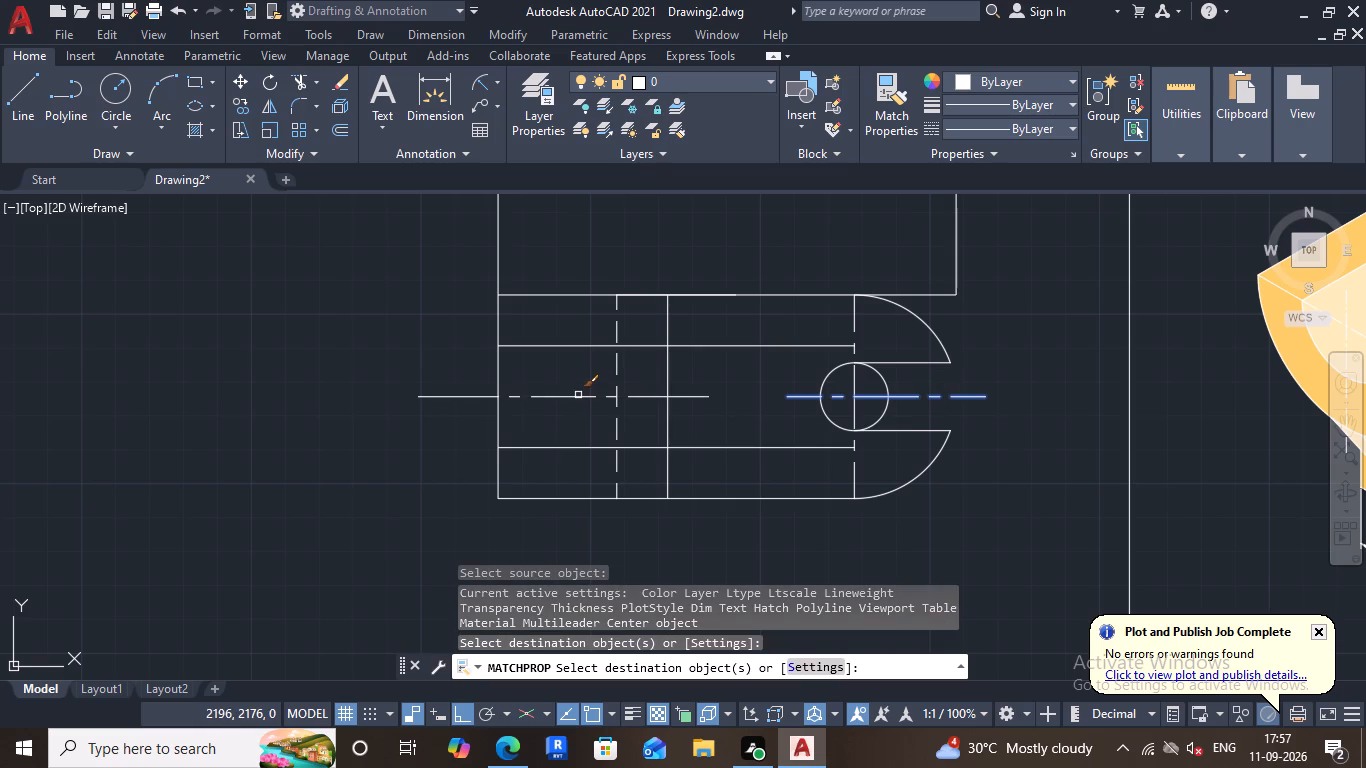
key("Escape")
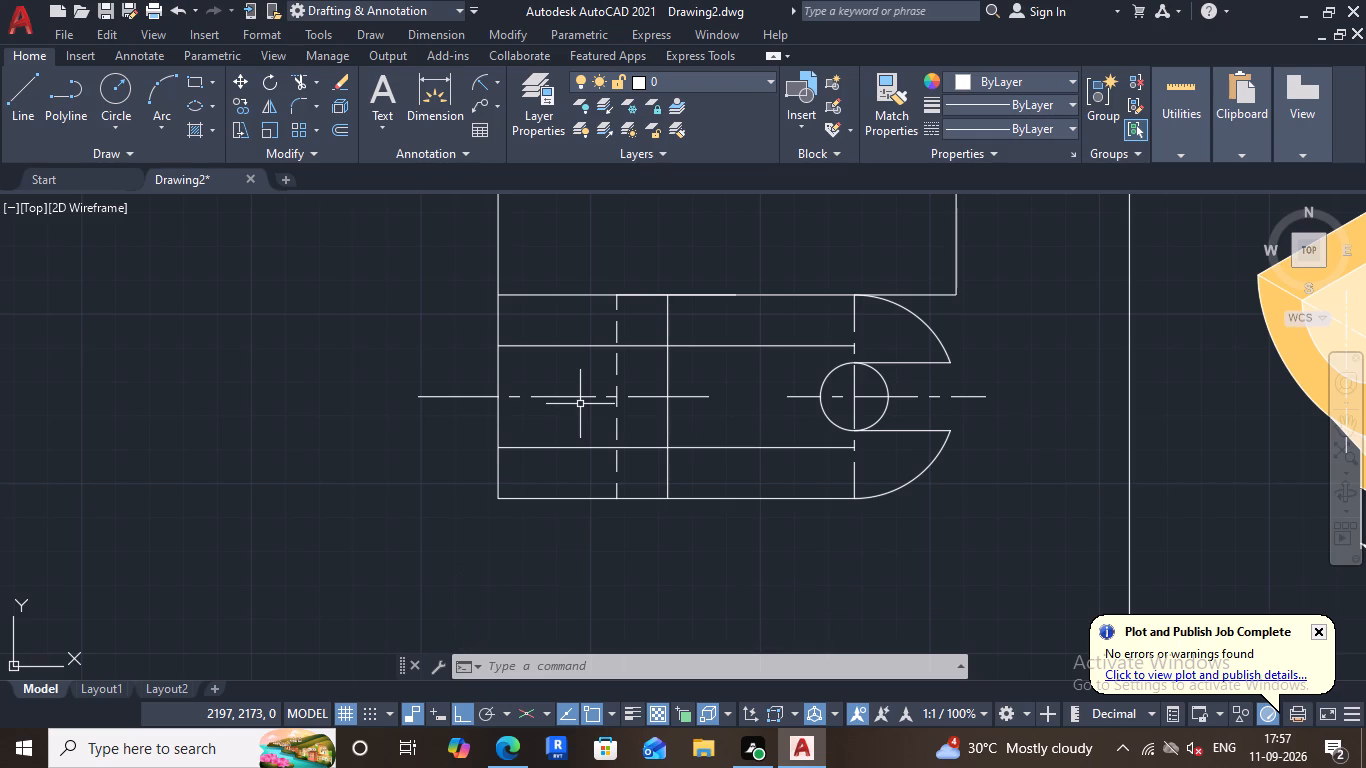
Draw a horizontal line from the left edge's midpoint to the vertical dashed hidden line.
left_click(10, 91)
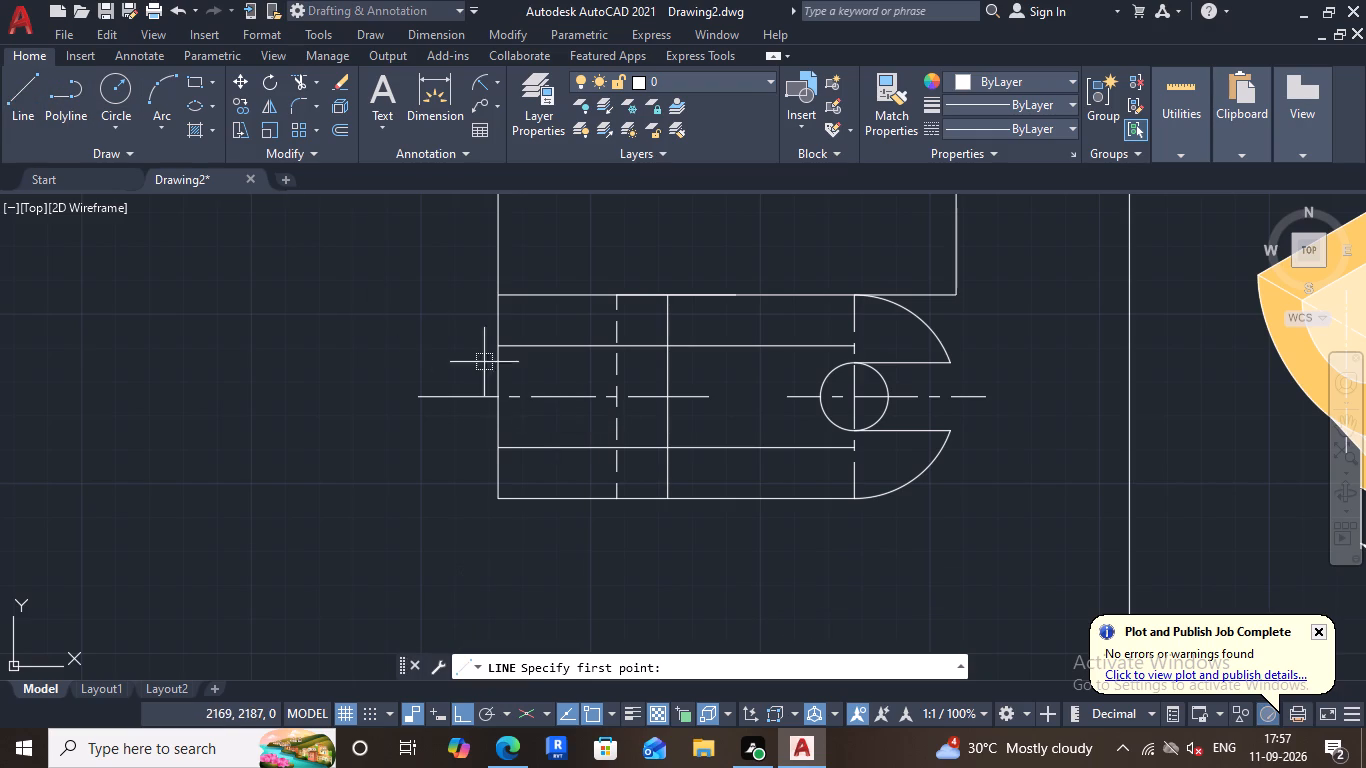
left_click(495, 401)
left_click(614, 397)
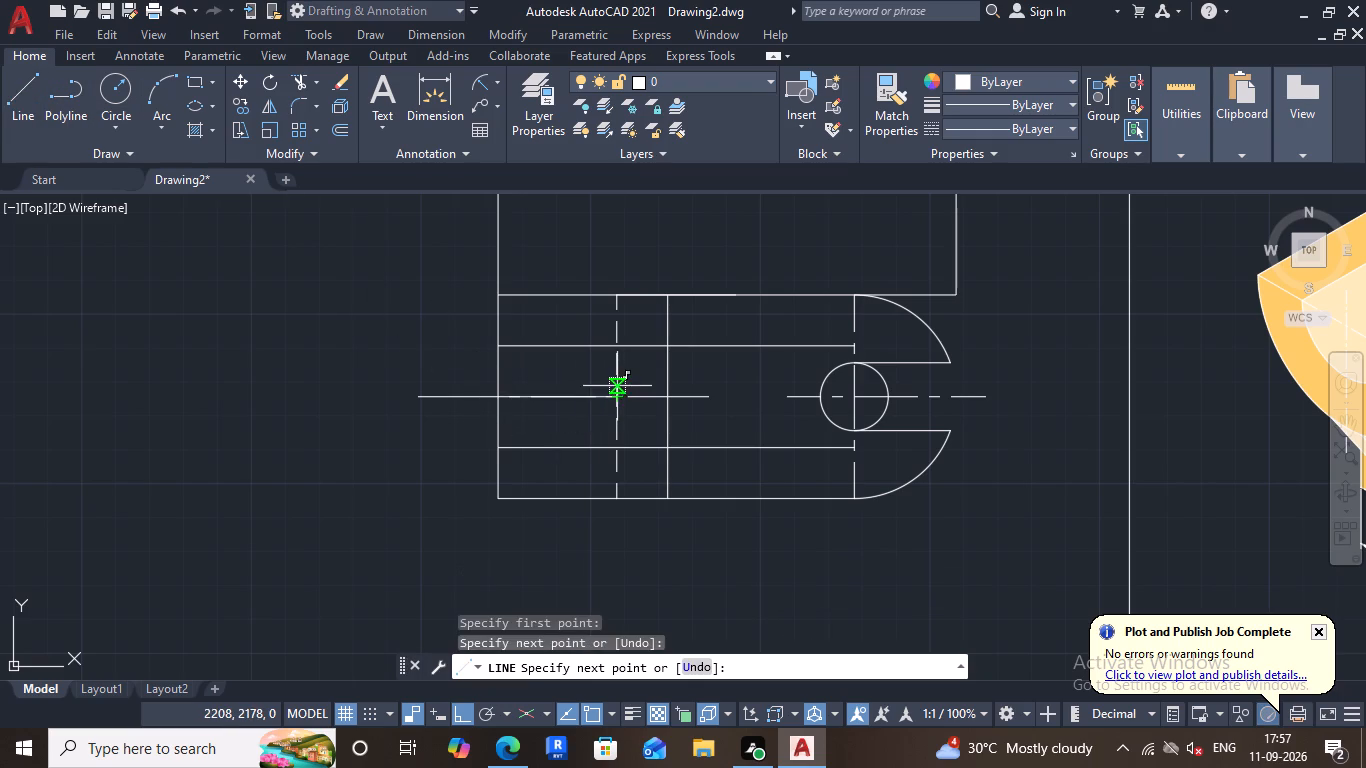
key("Escape")
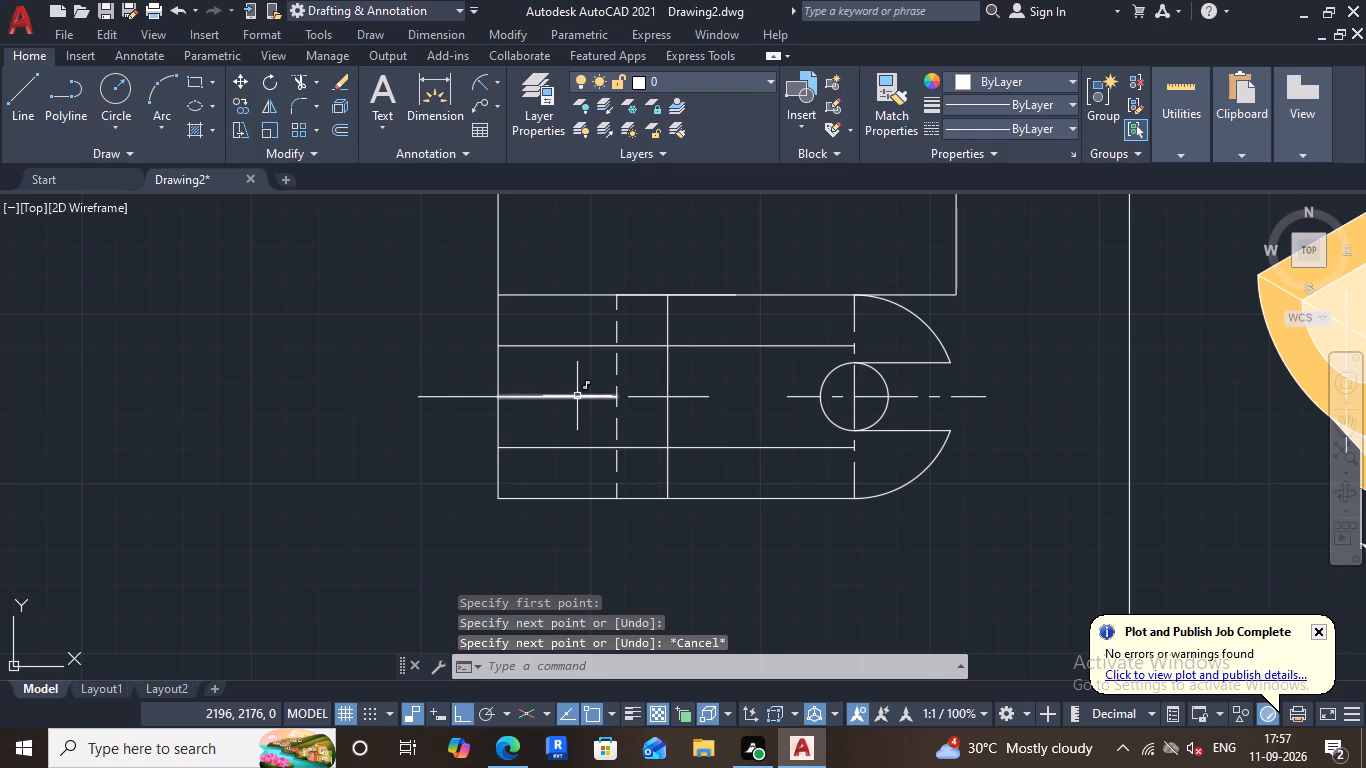
Copy the short horizontal line at the top view's left edge 5 units above and 5 units below the centre line.
left_click(577, 396)
left_click(239, 111)
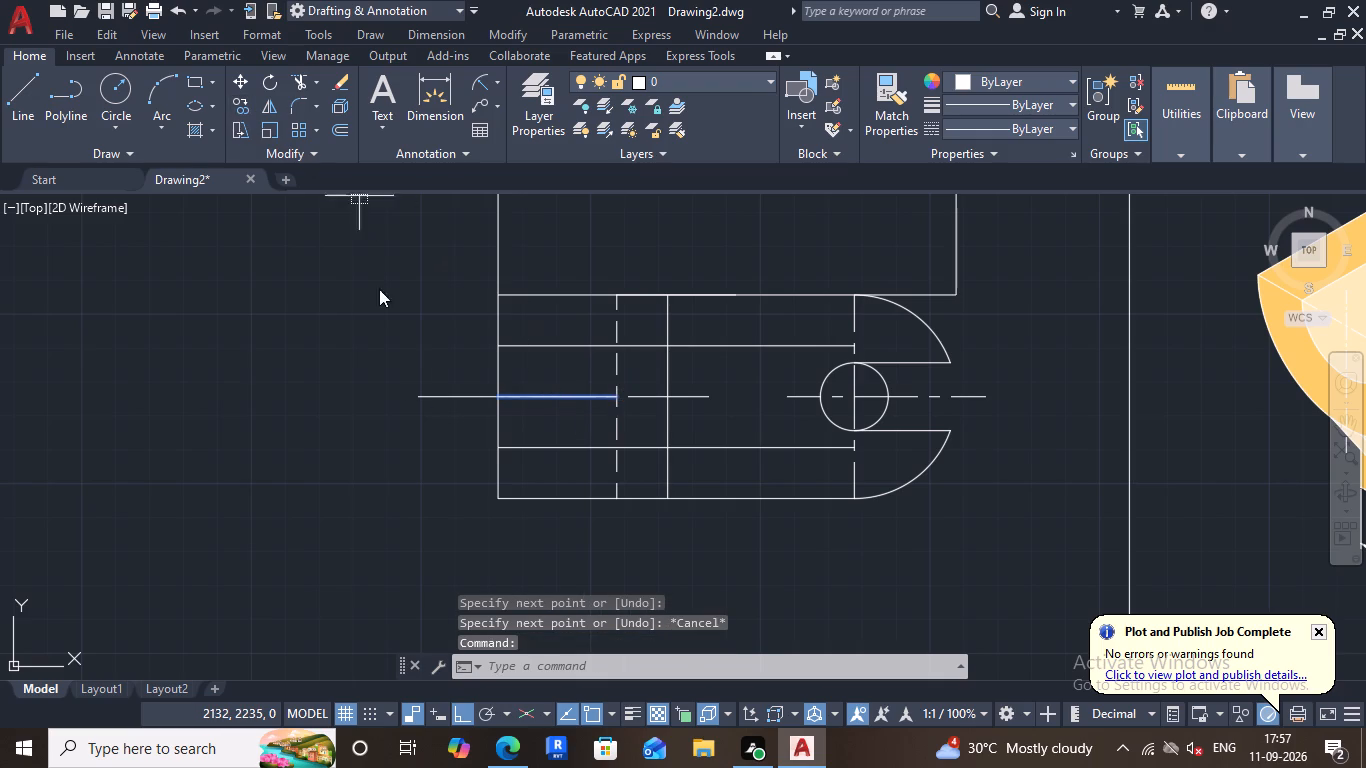
left_click(501, 396)
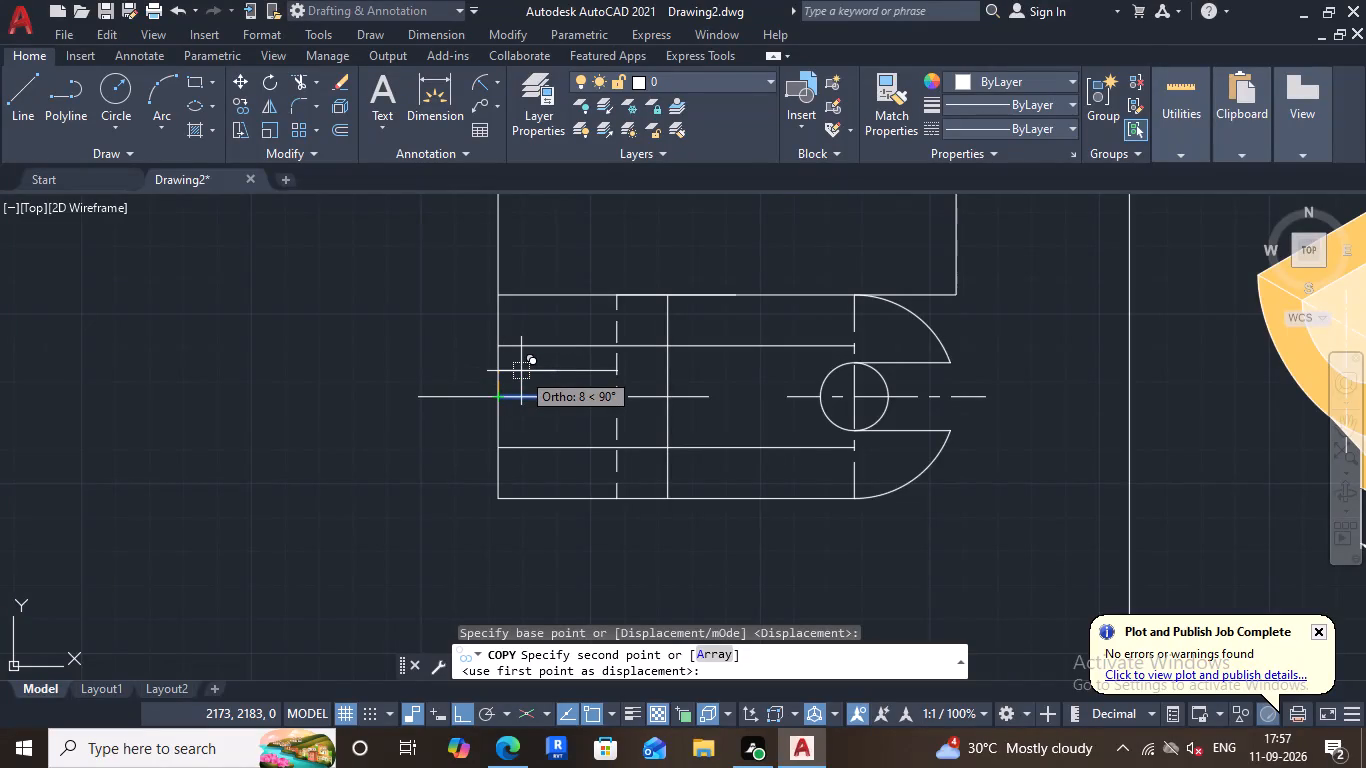
key("5")
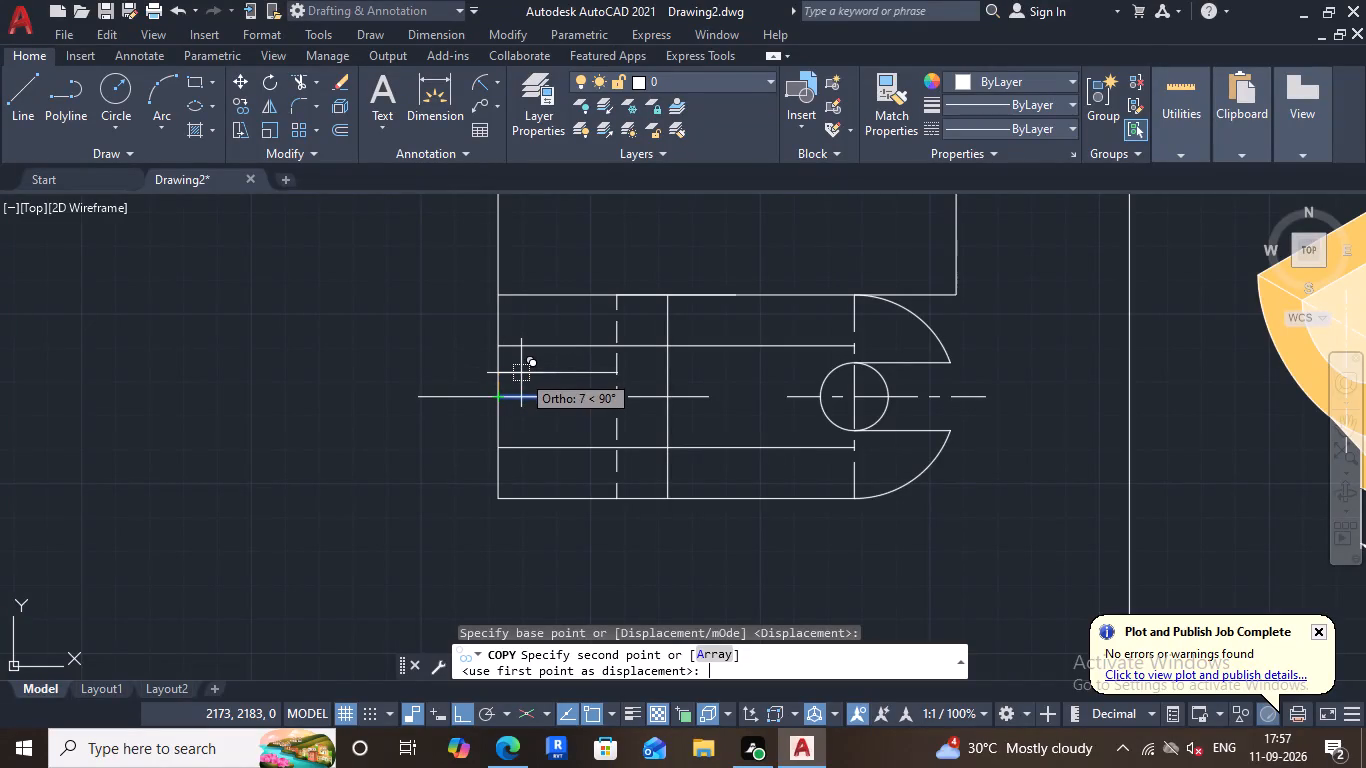
key("Return")
scroll(577, 363, "down", 1)
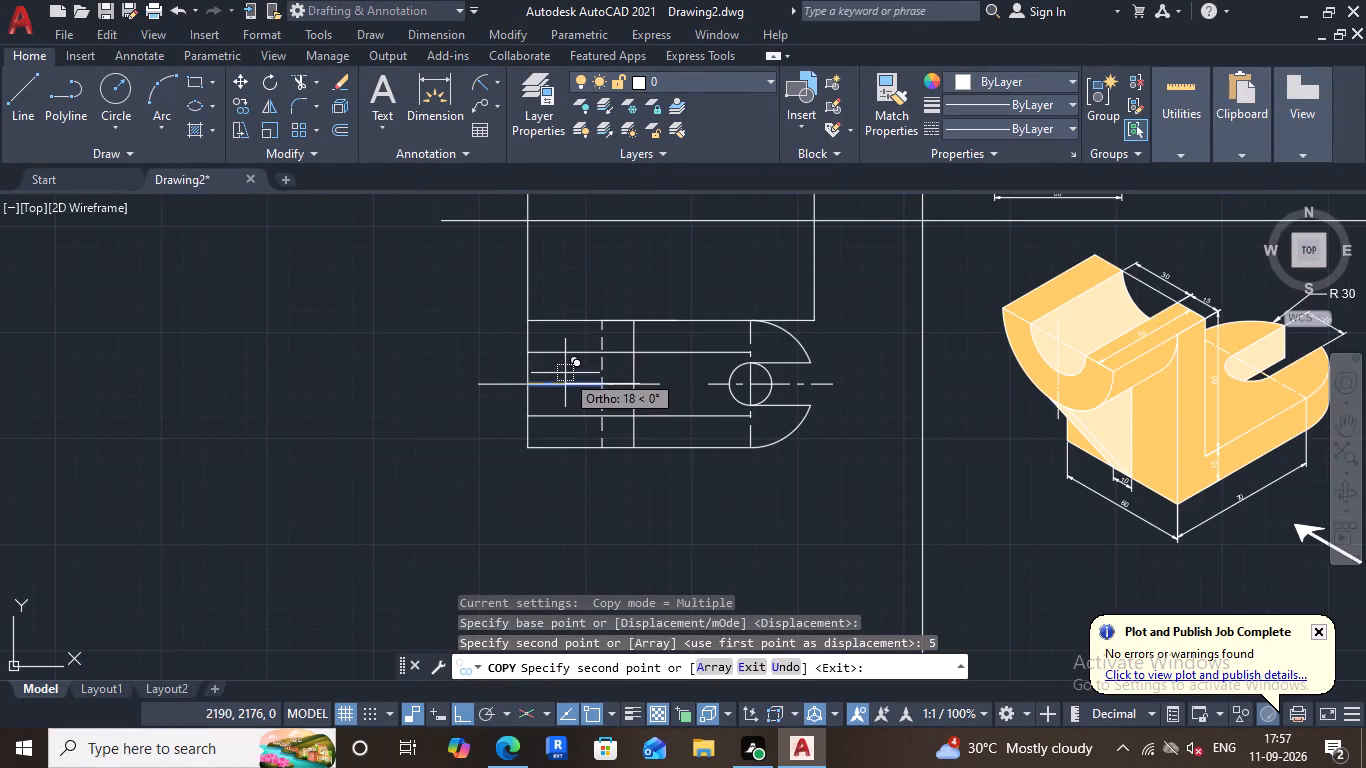
scroll(565, 373, "up", 2)
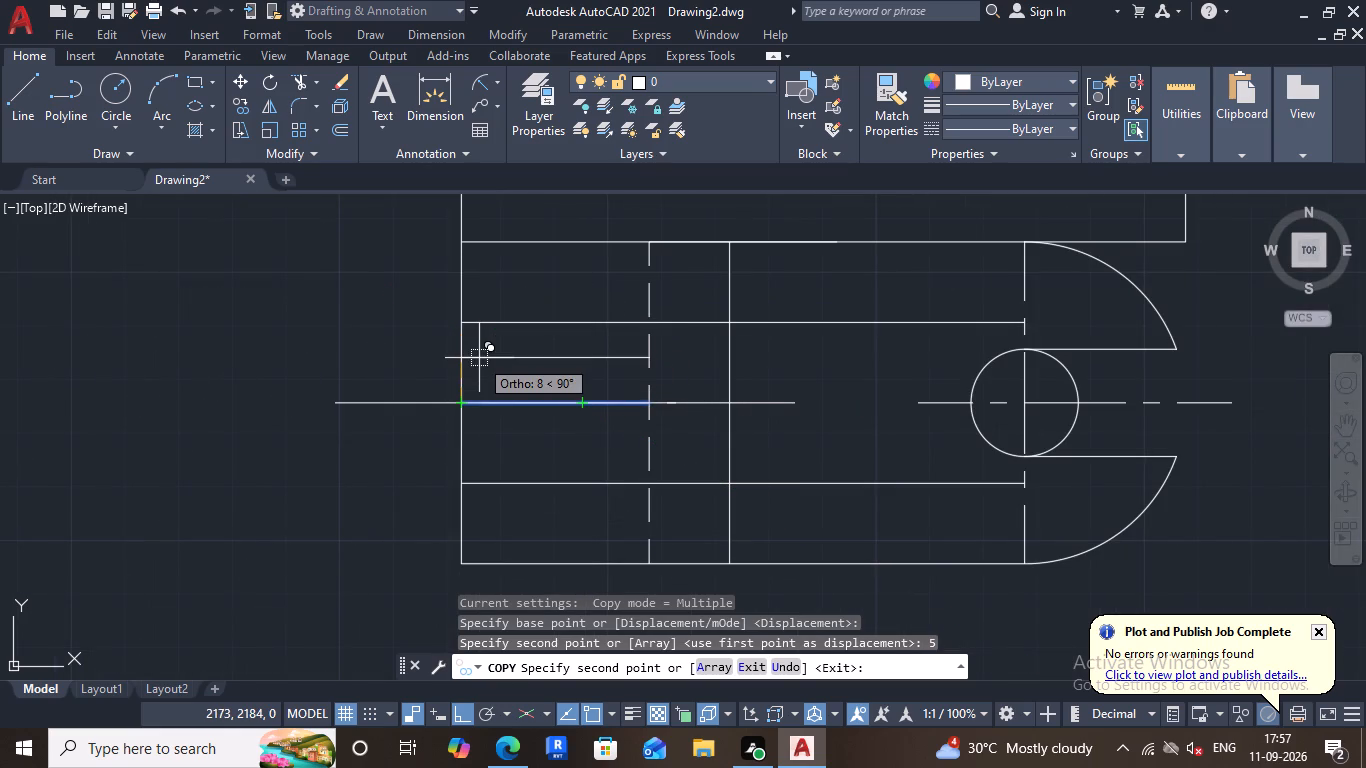
key("5")
key("Return")
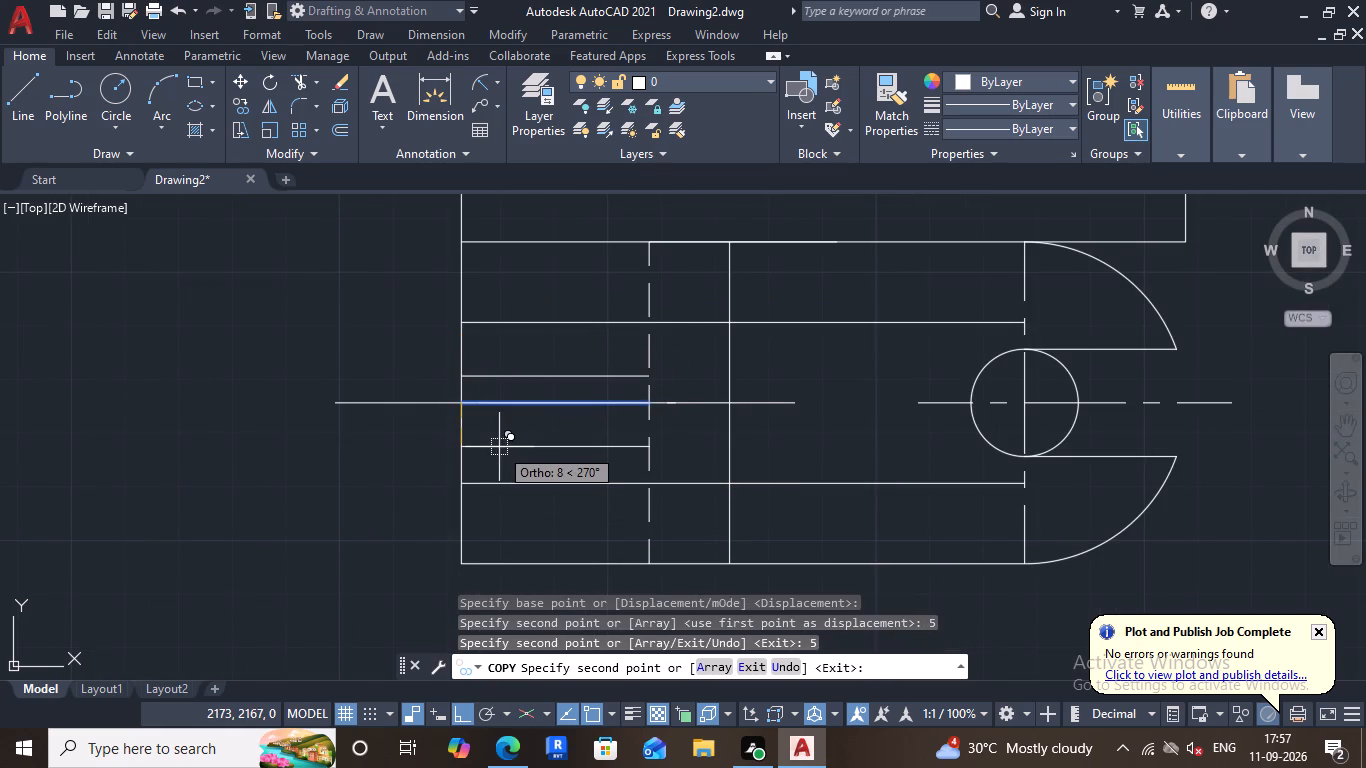
key("5")
key("Return")
key("Escape")
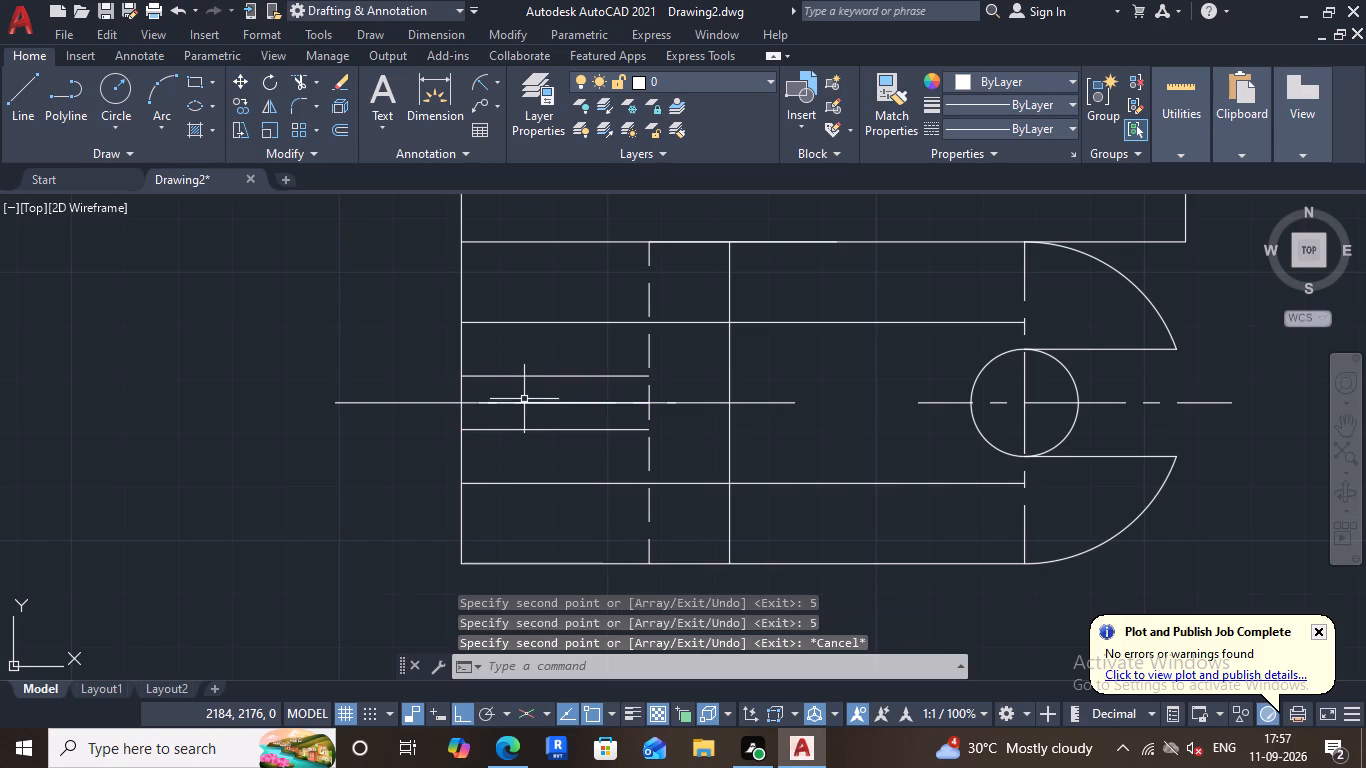
Delete the short solid lines overlapping the horizontal centre line between the two rib edges.
left_click(523, 402)
key("Delete")
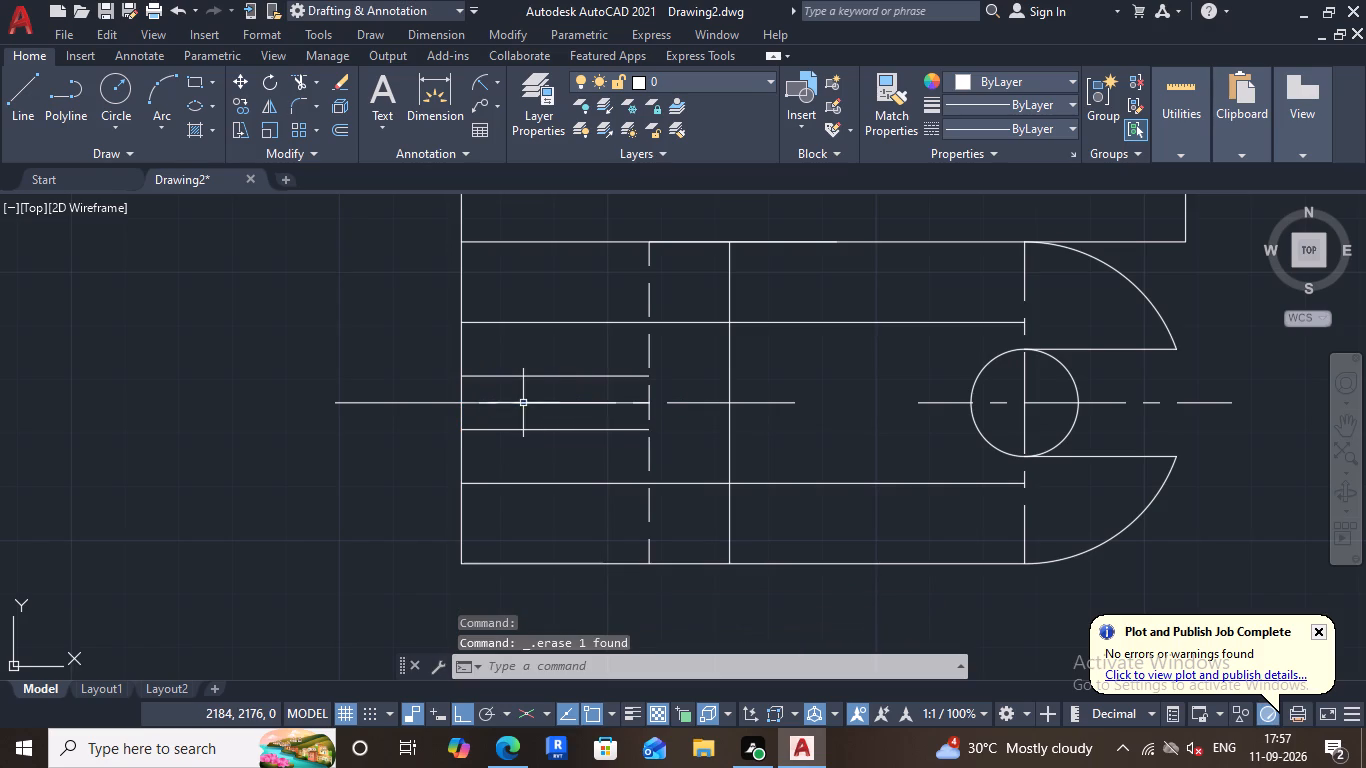
scroll(528, 405, "up", 1)
left_click(525, 401)
key("Delete")
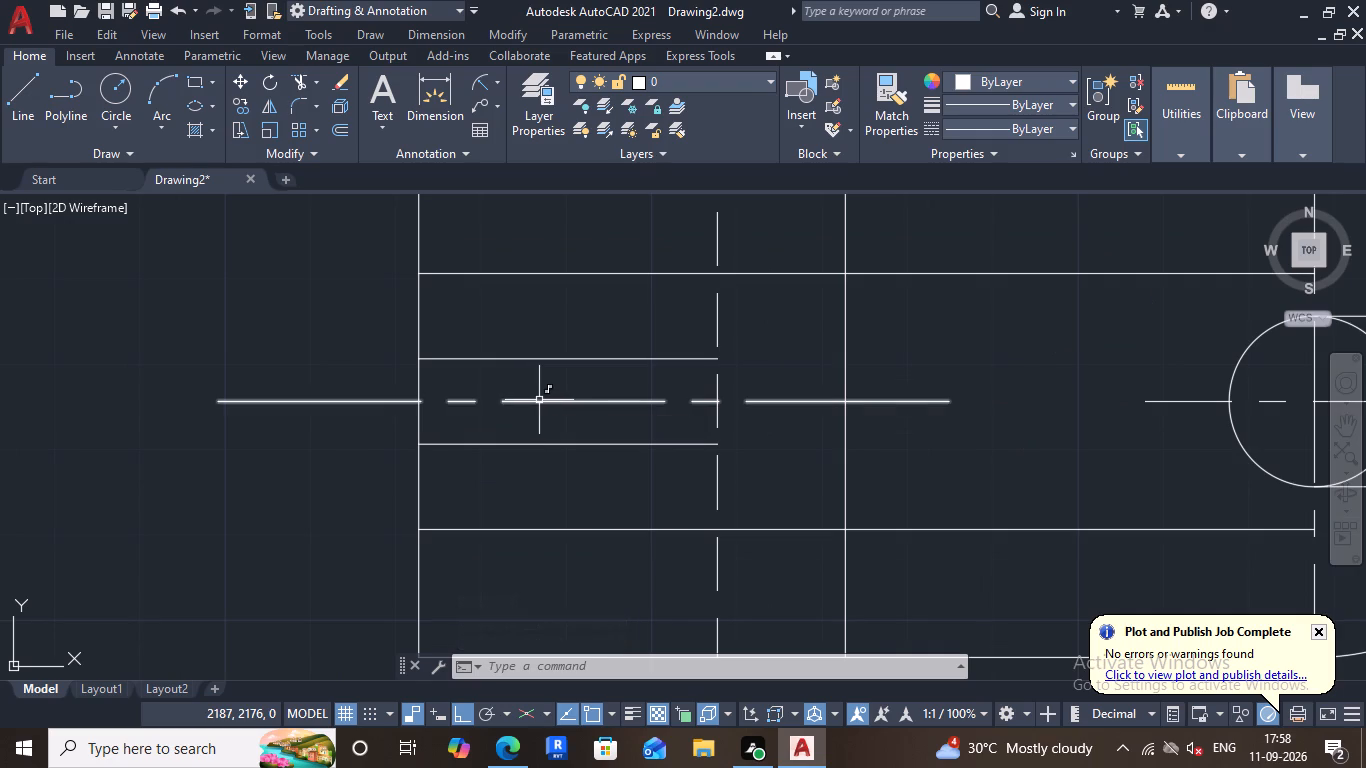
scroll(586, 395, "down", 1)
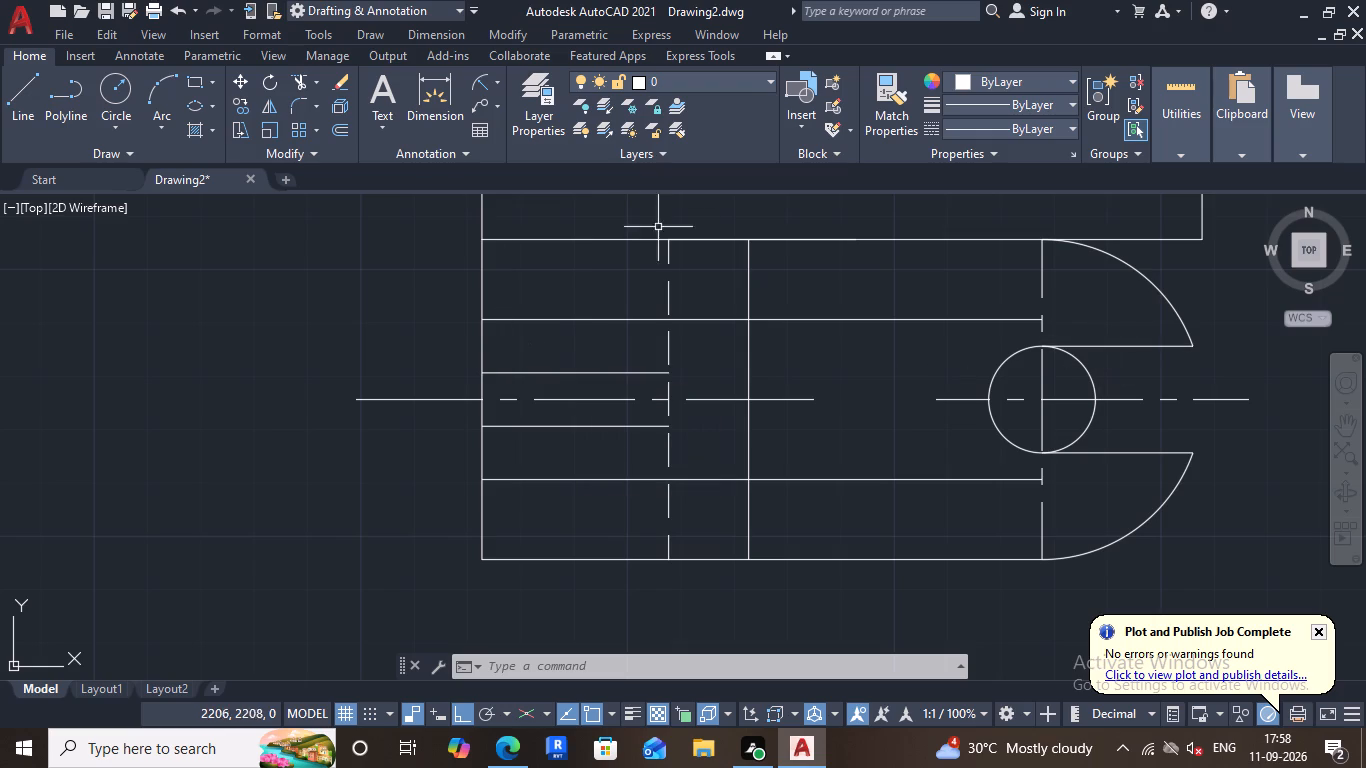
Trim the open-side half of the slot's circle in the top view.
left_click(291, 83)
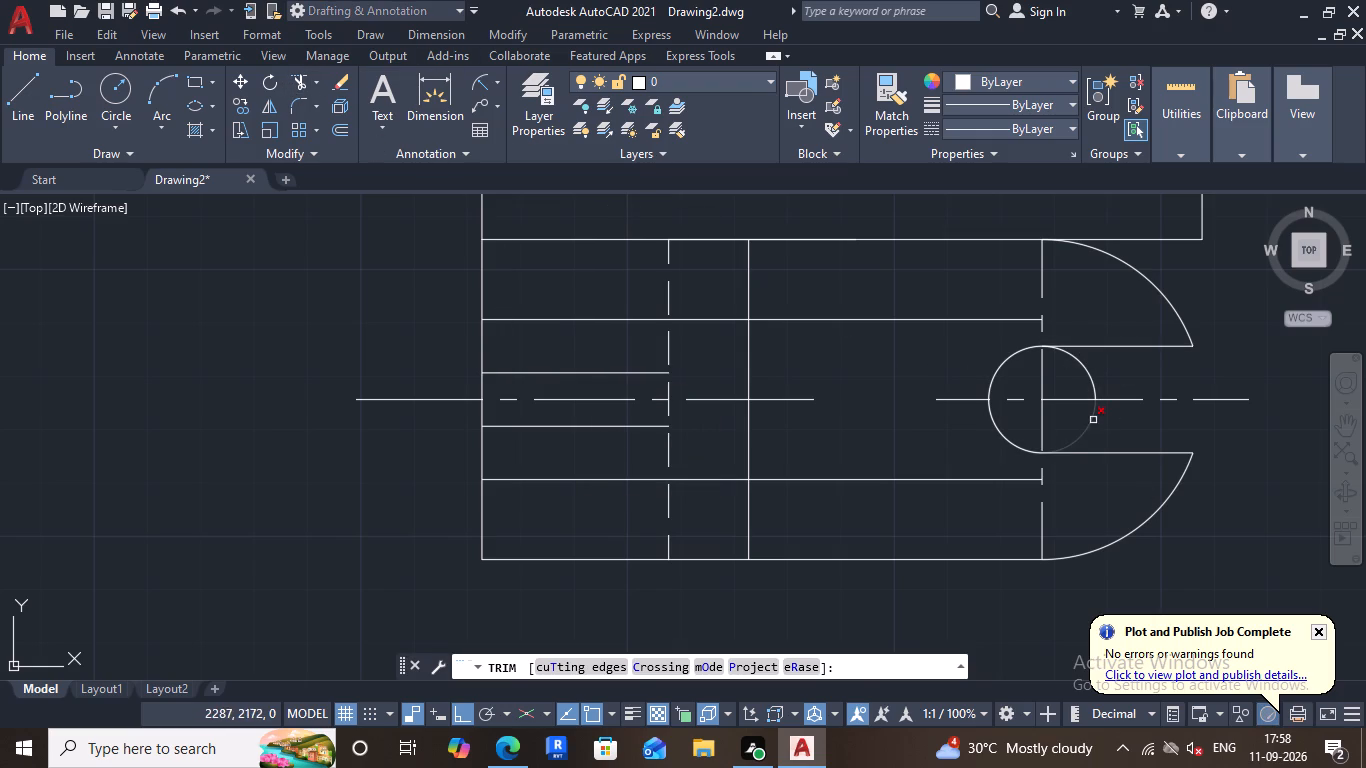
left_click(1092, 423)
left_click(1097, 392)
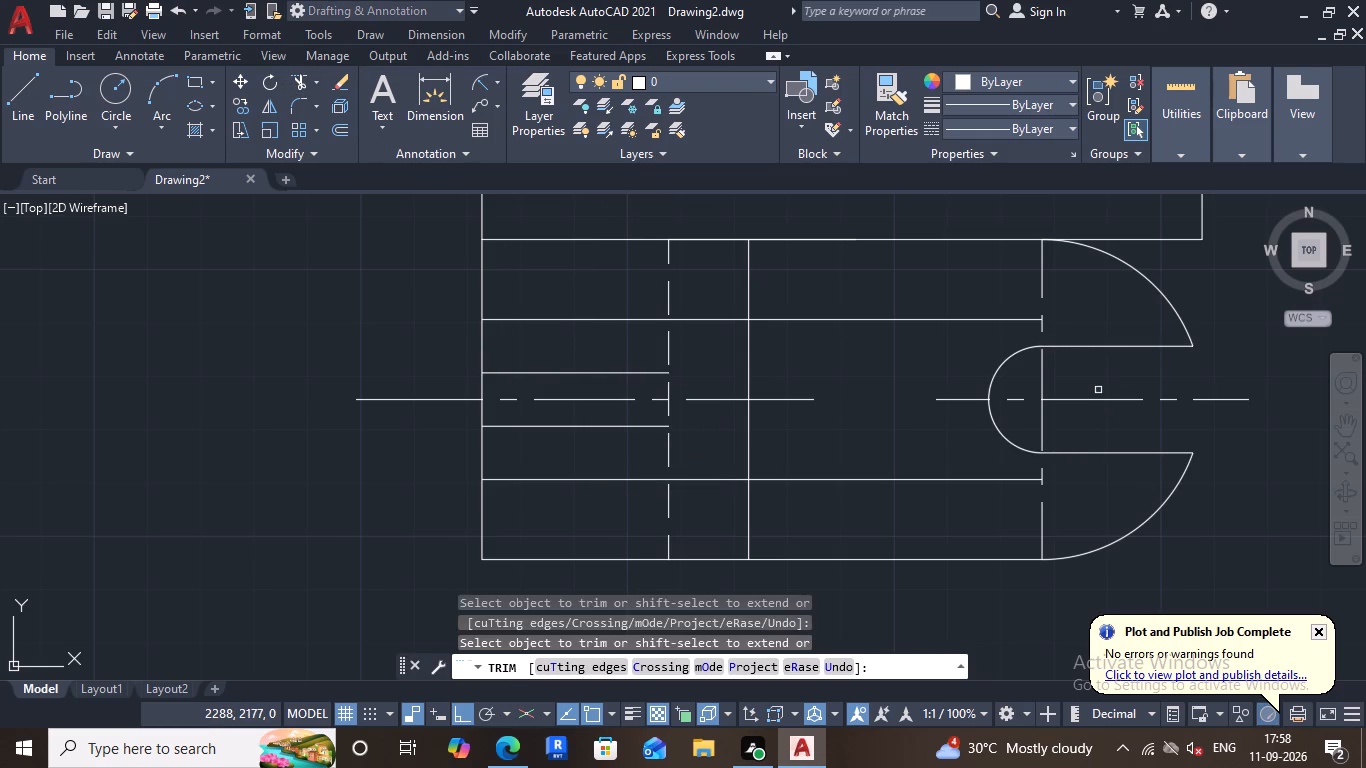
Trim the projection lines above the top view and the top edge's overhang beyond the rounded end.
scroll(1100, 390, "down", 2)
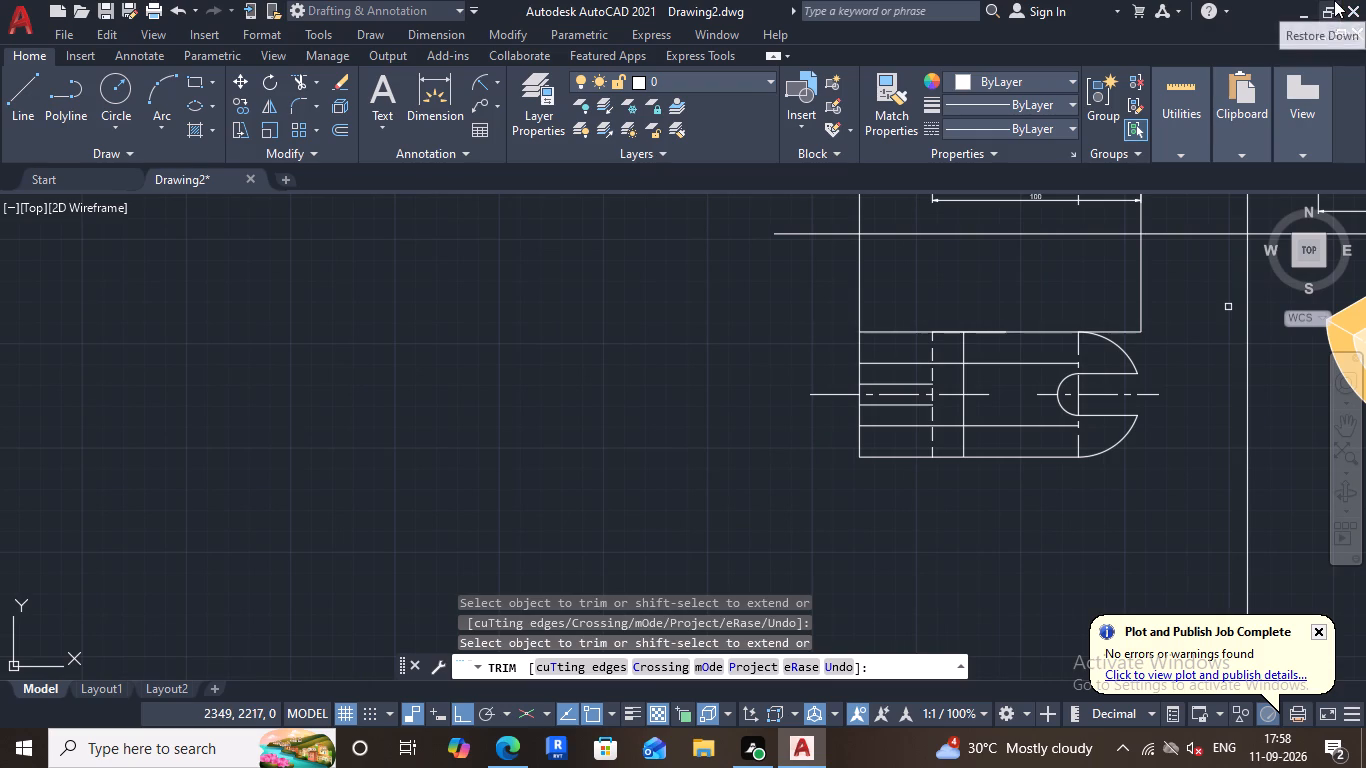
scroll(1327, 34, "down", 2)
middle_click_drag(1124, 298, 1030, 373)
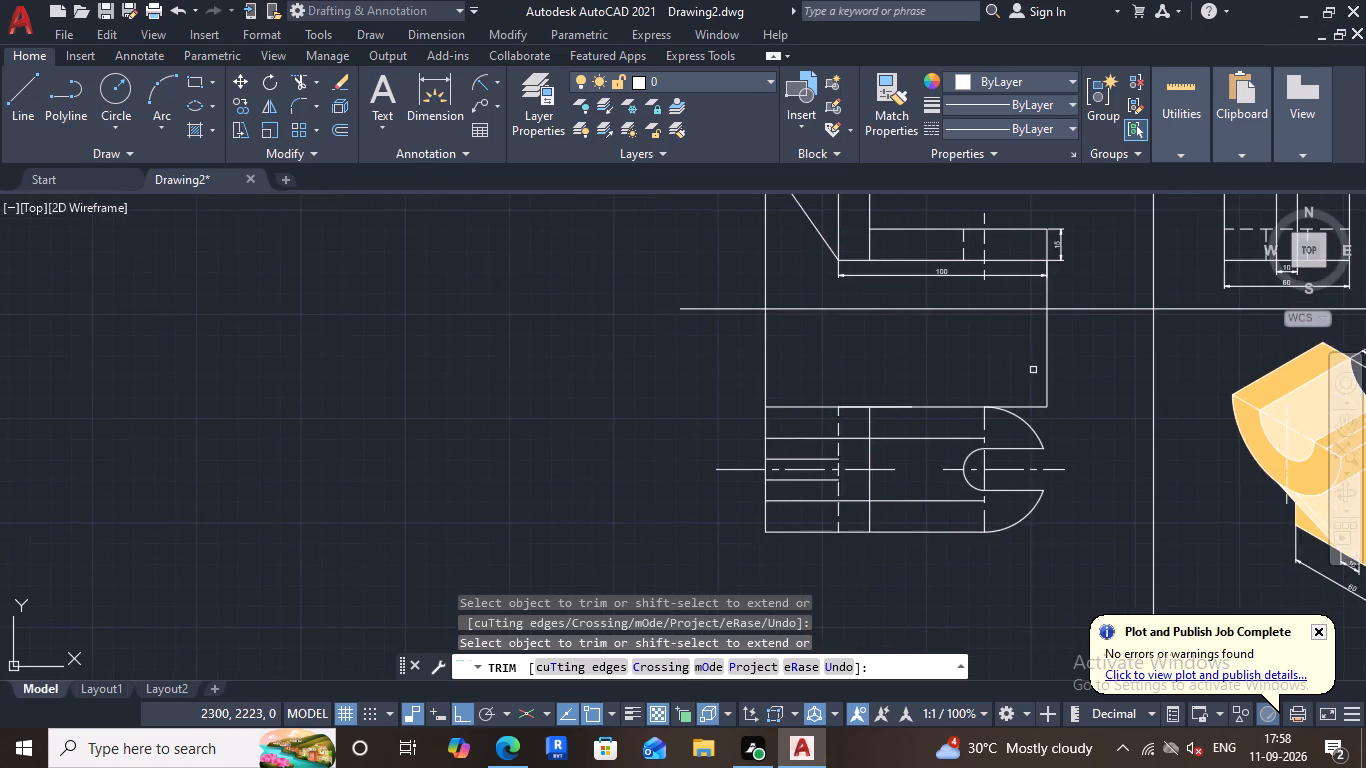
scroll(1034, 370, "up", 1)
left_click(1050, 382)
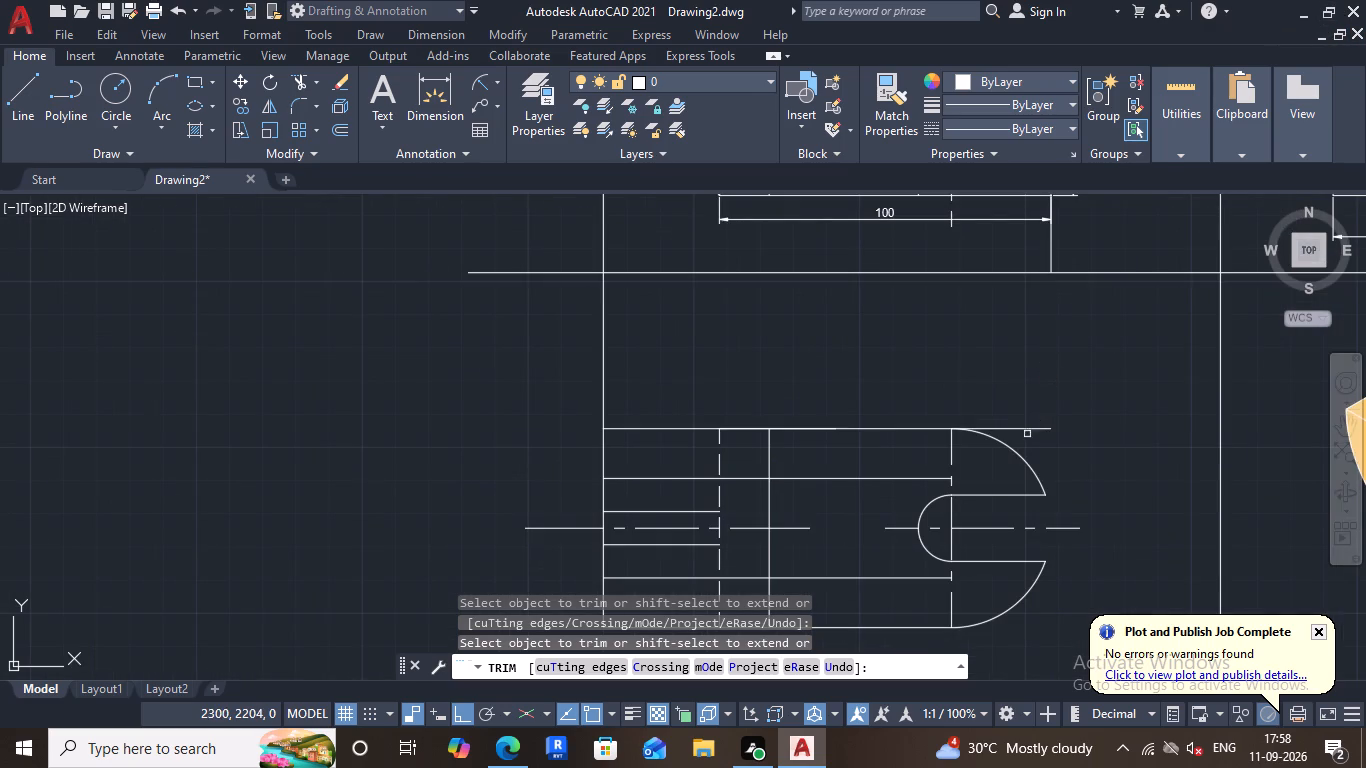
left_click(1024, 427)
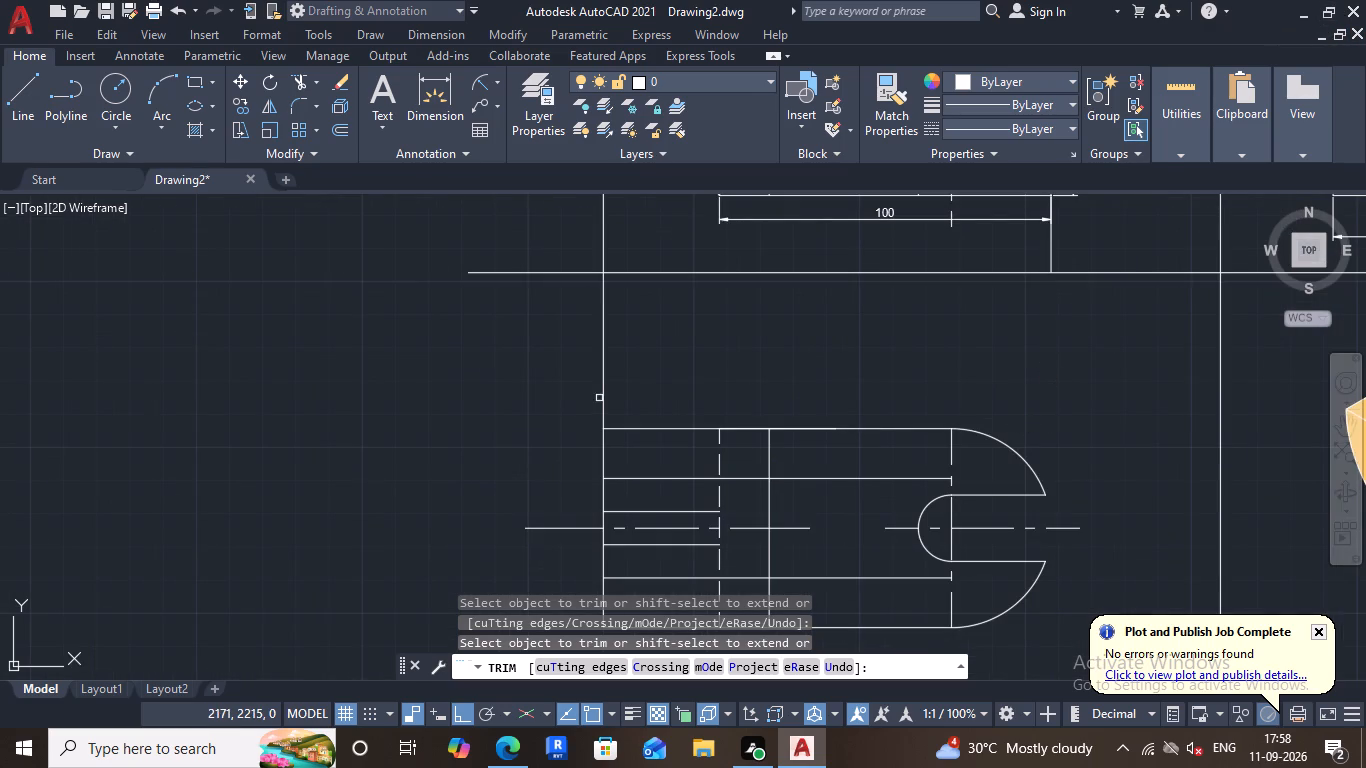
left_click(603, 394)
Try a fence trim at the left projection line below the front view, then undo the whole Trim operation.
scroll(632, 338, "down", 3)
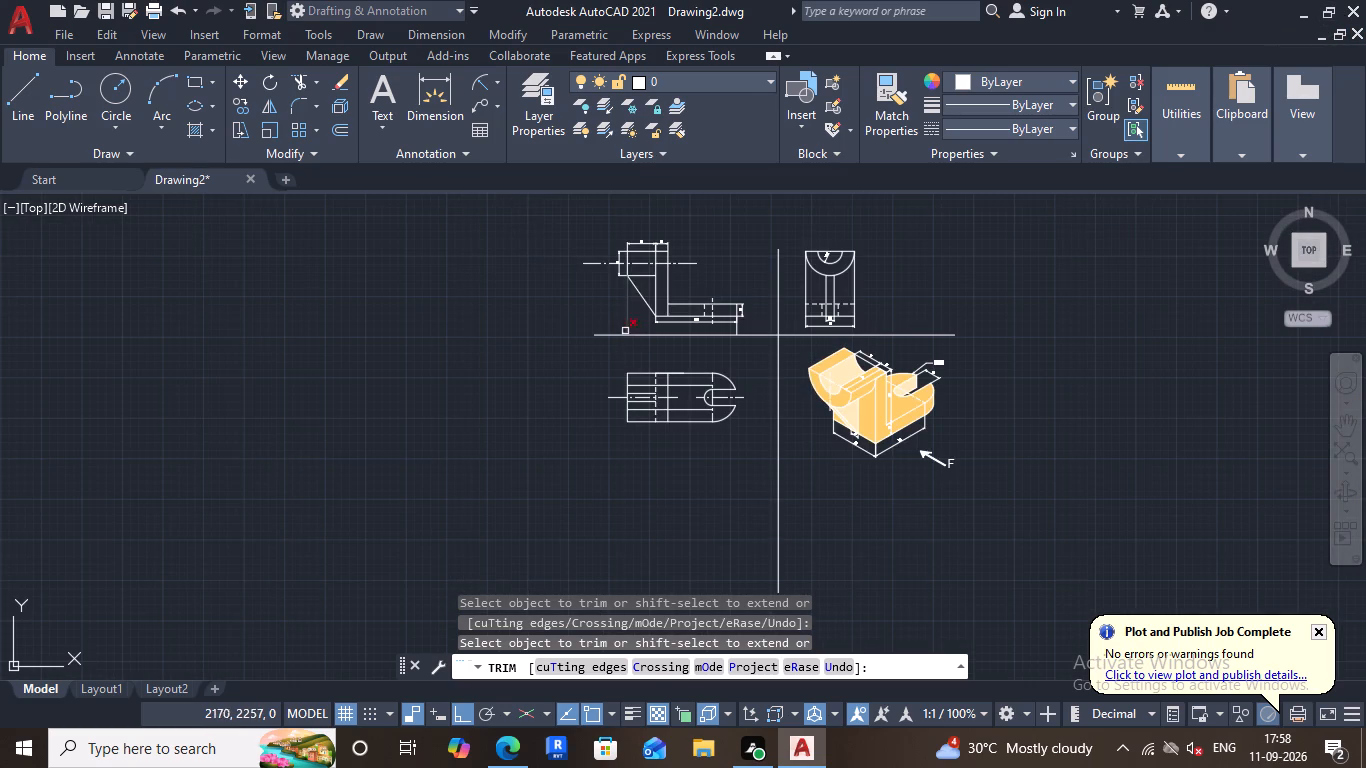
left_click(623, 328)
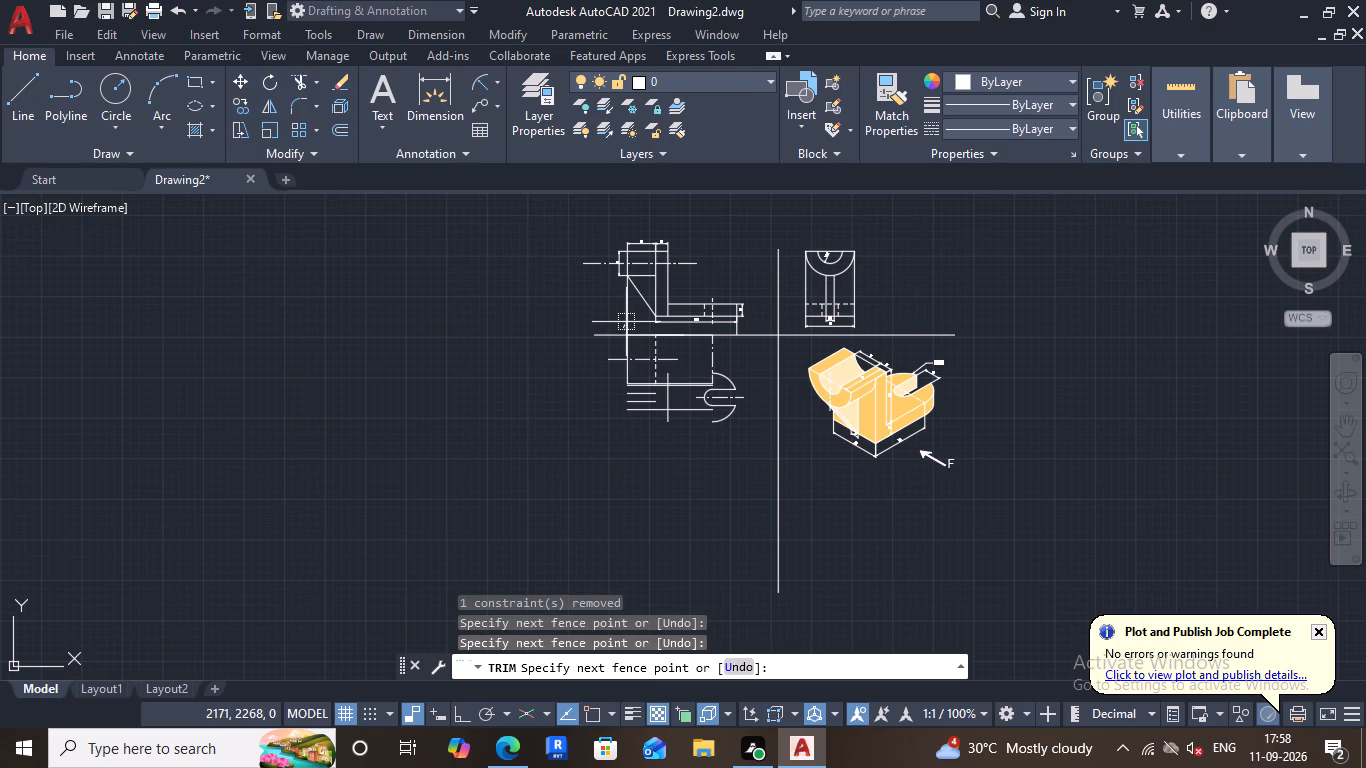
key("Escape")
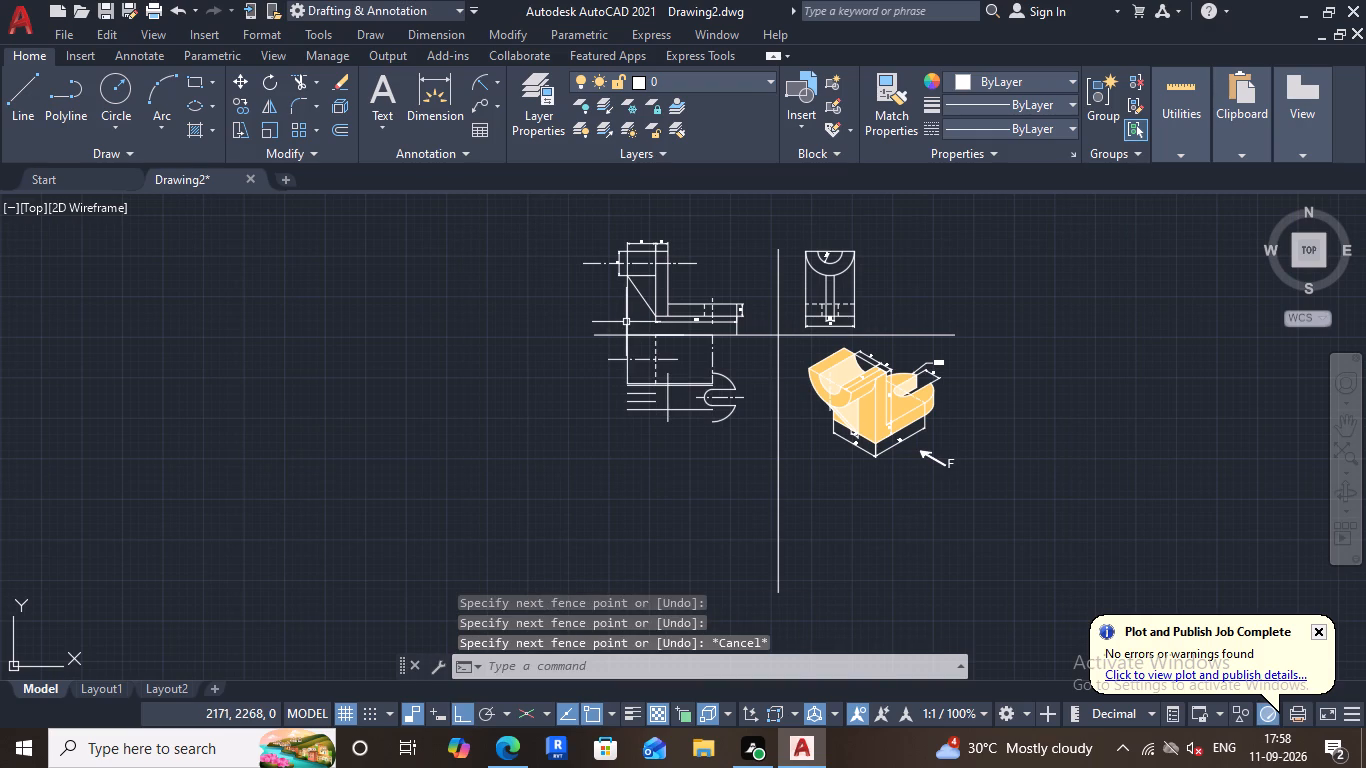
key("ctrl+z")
Delete the right and left vertical projection lines running between the front view and the top view.
scroll(630, 337, "down", 2)
middle_click_drag(638, 311, 640, 313)
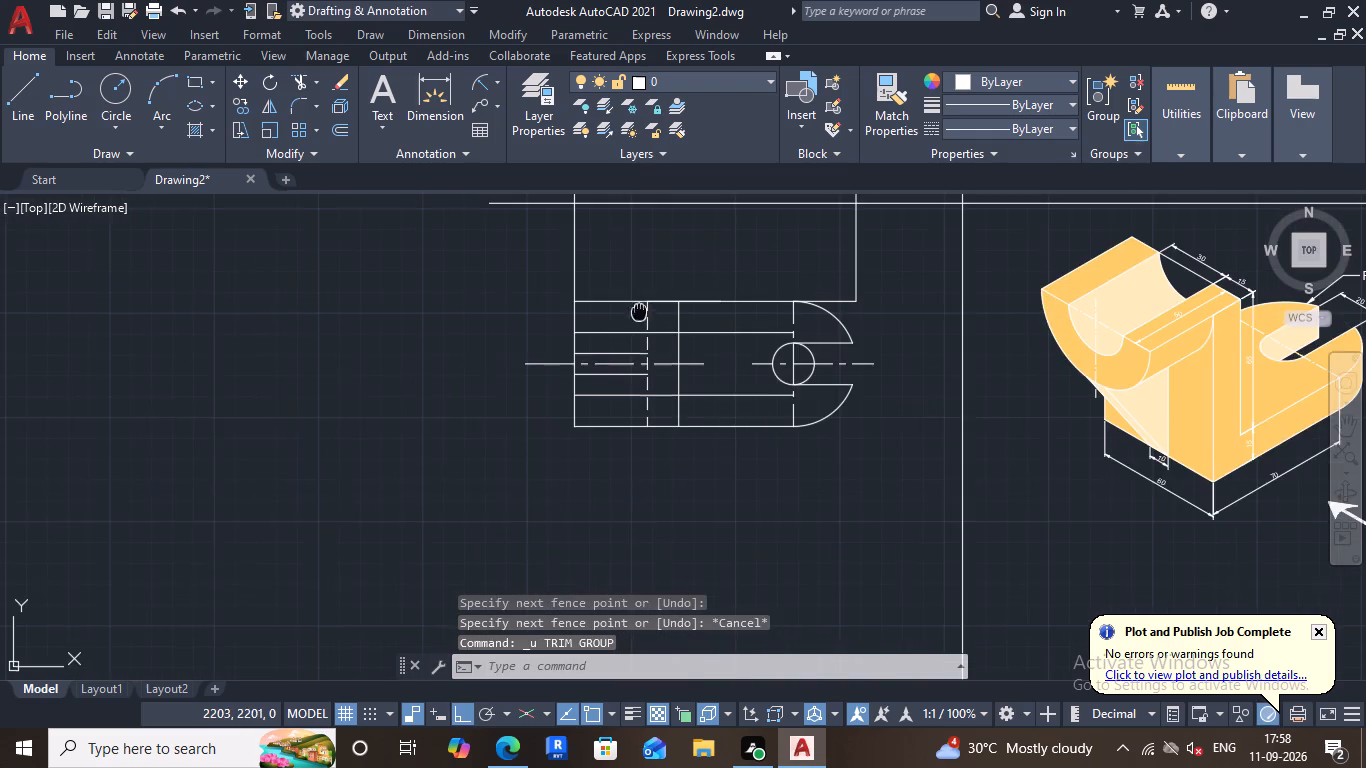
middle_click_drag(640, 313, 642, 412)
left_click(859, 358)
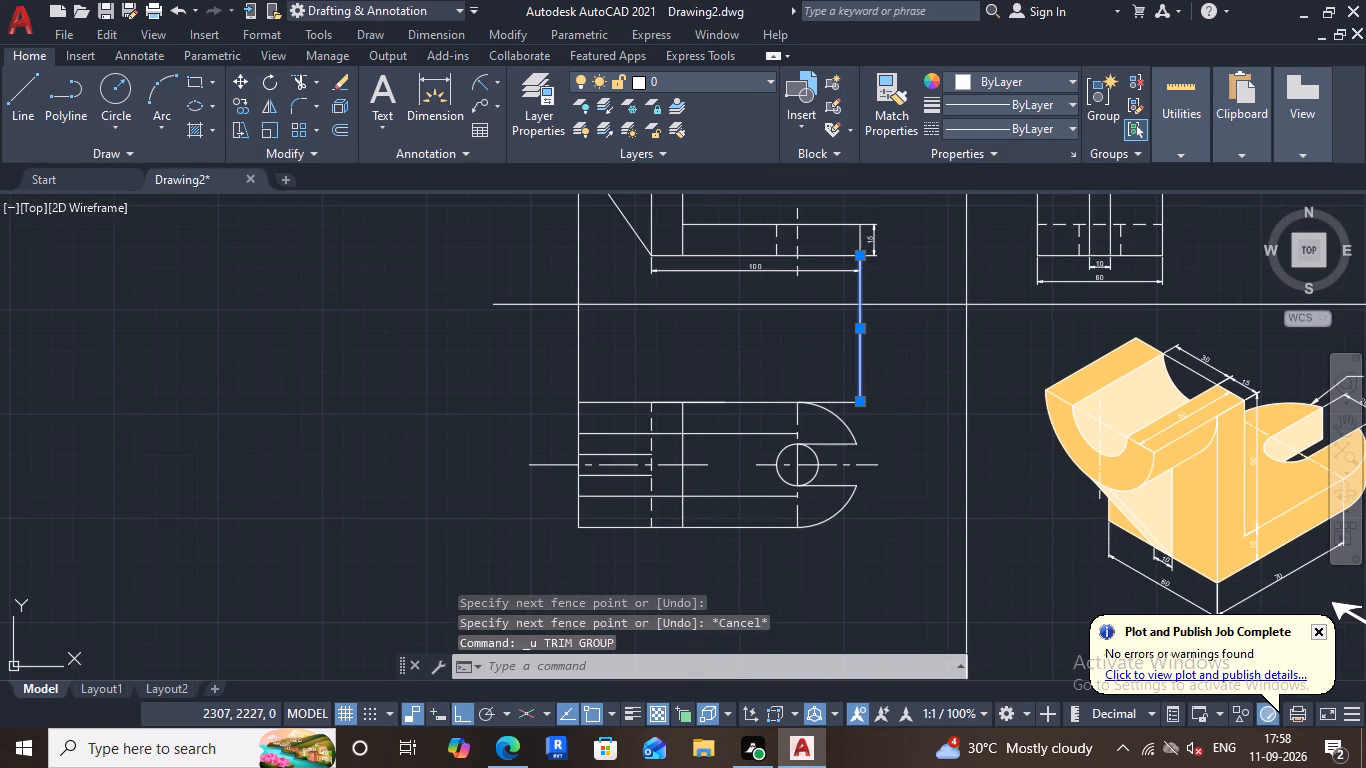
key("Delete")
left_click(852, 403)
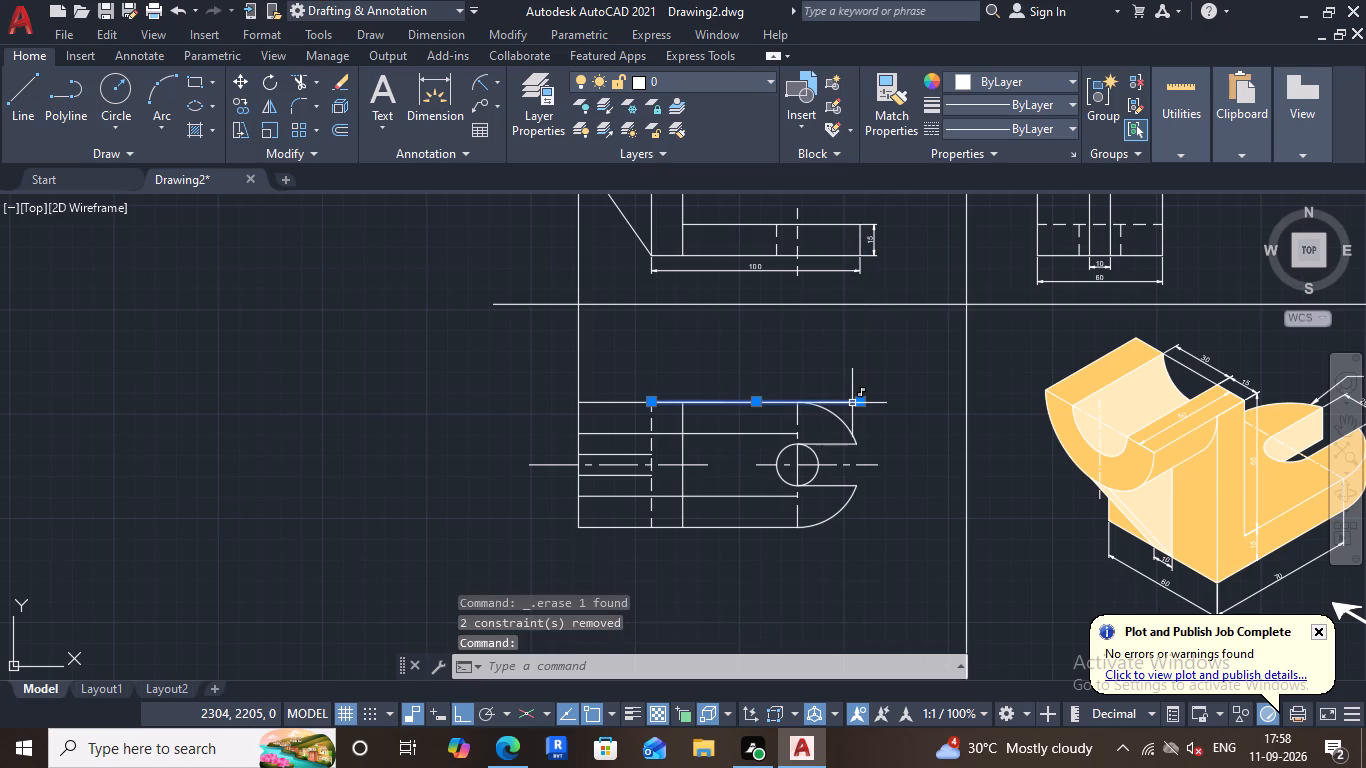
key("Escape")
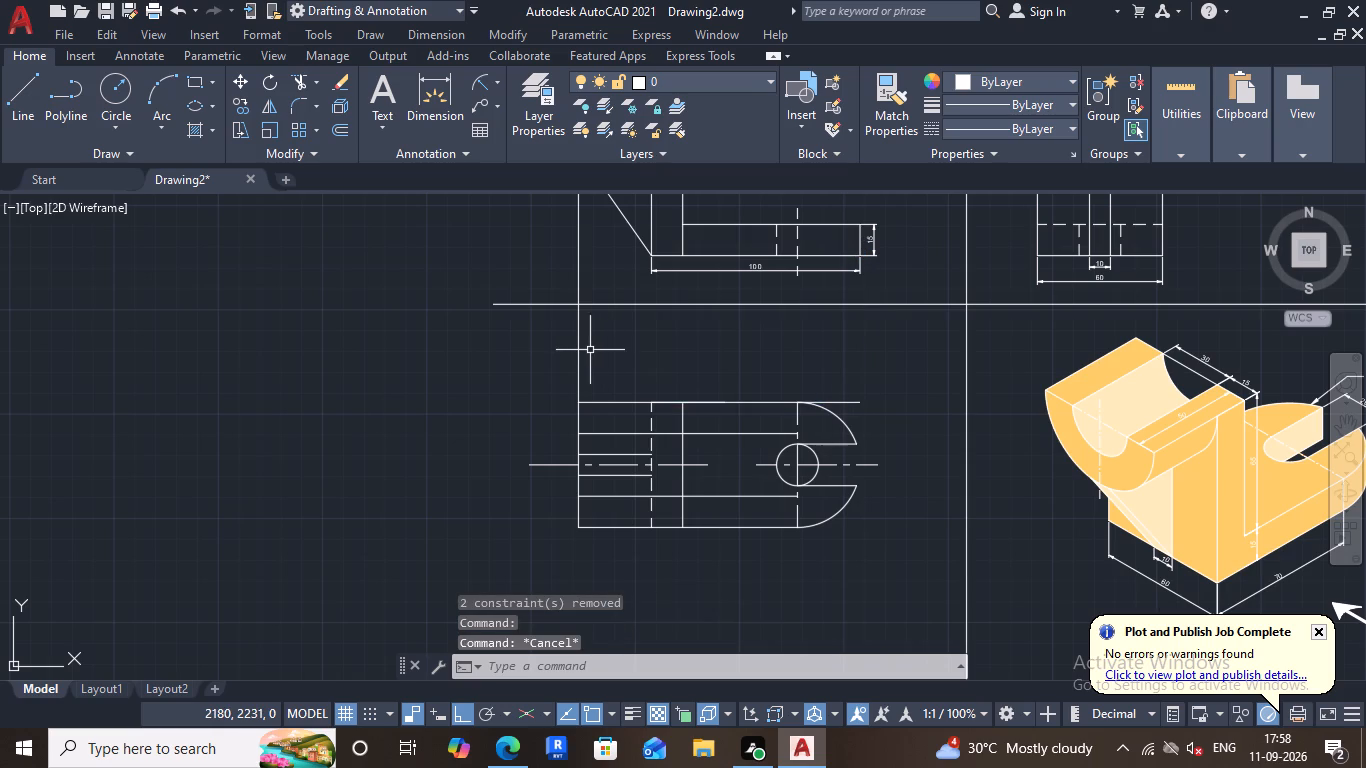
left_click(576, 354)
key("Delete")
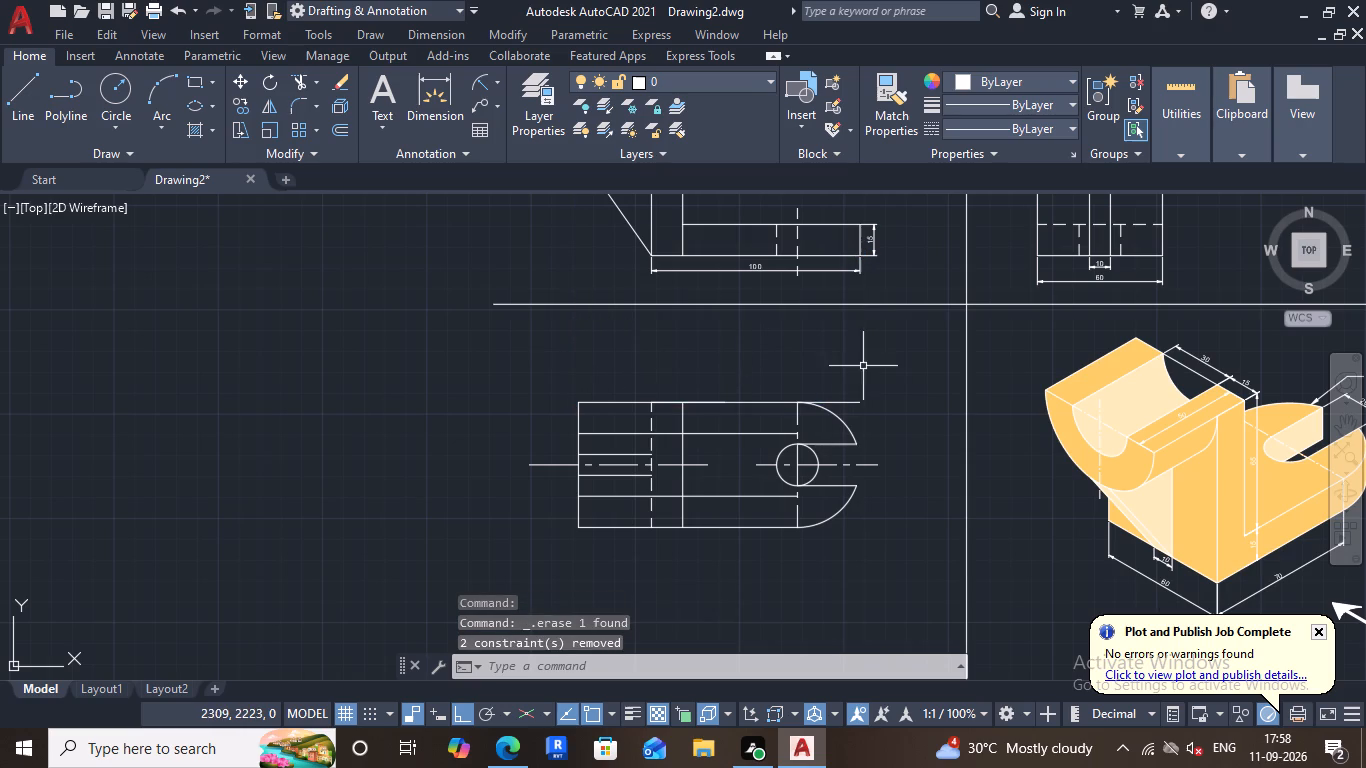
Trim the part of the top view's upper edge that extends past the start of the rounded end.
left_click(309, 83)
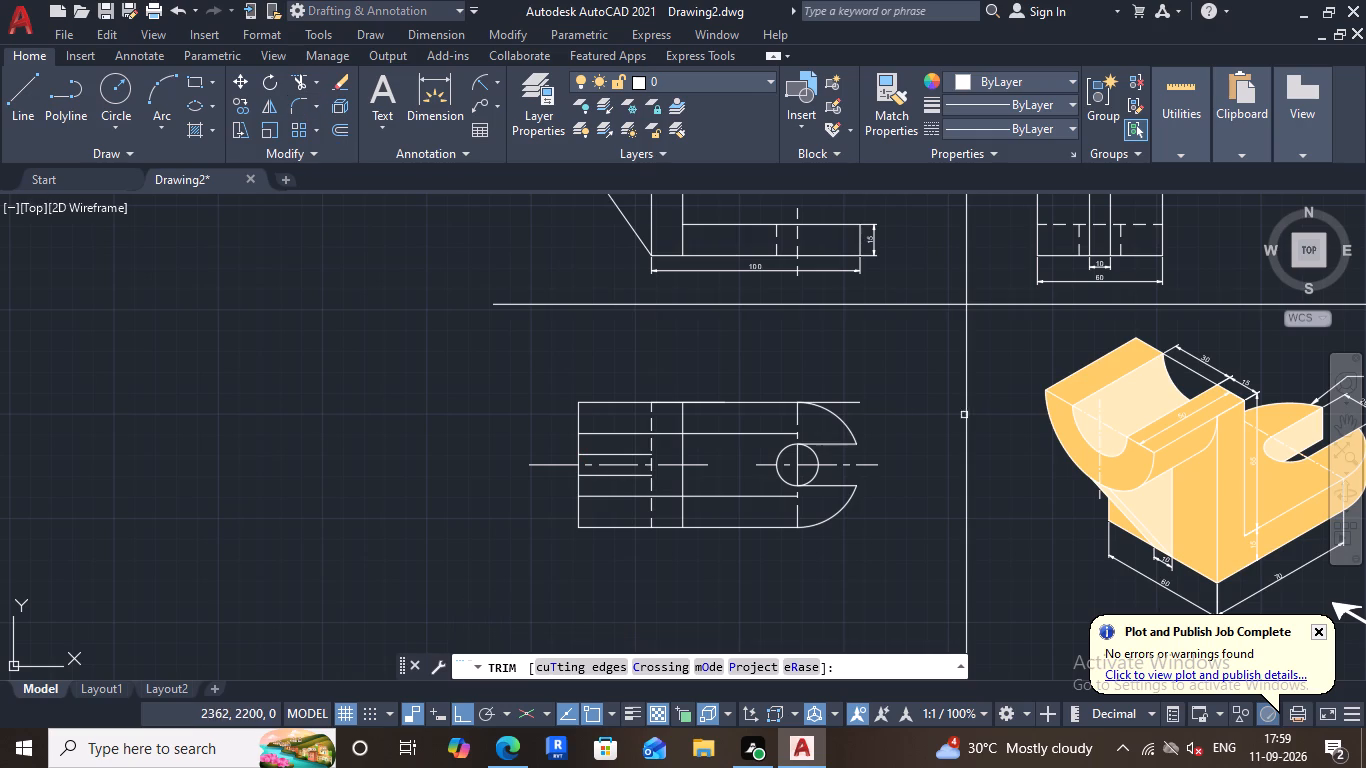
left_click(841, 398)
left_click(852, 404)
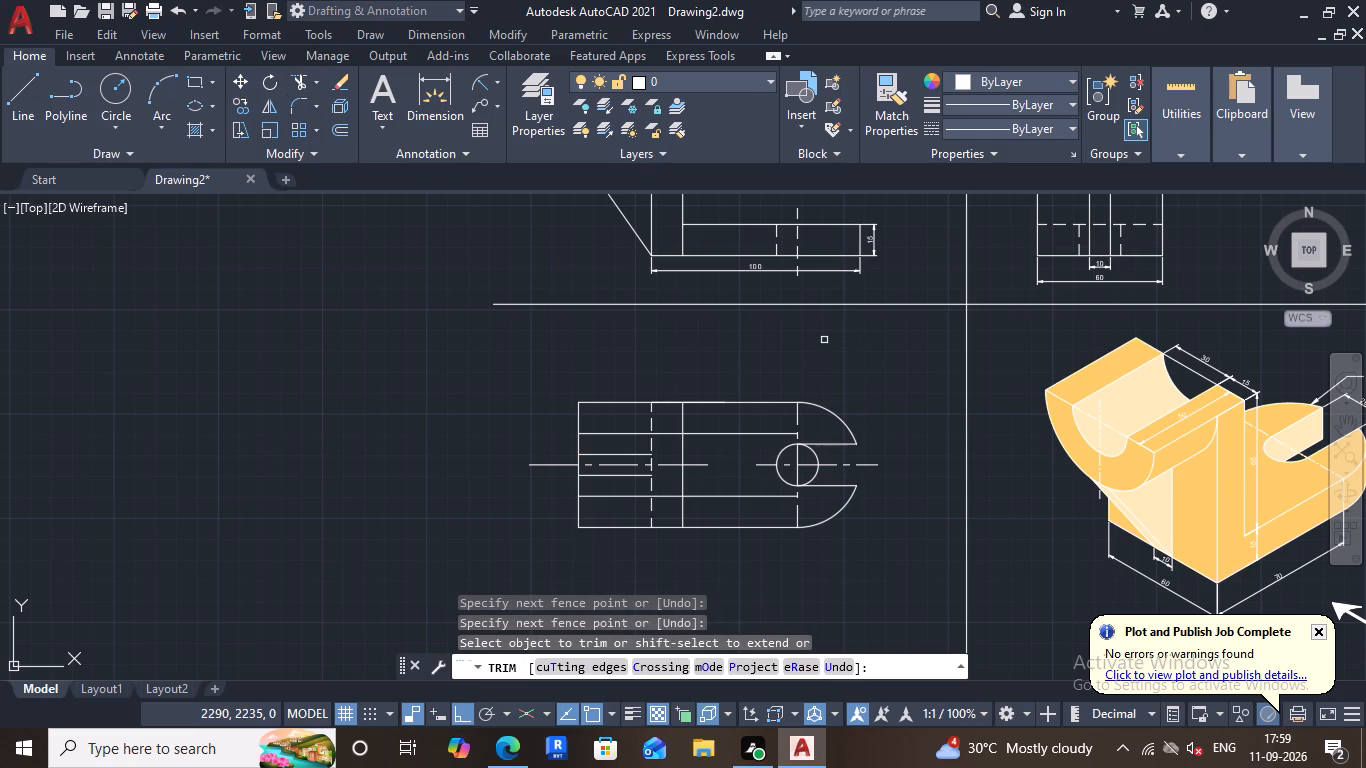
scroll(827, 340, "down", 3)
scroll(802, 344, "up", 2)
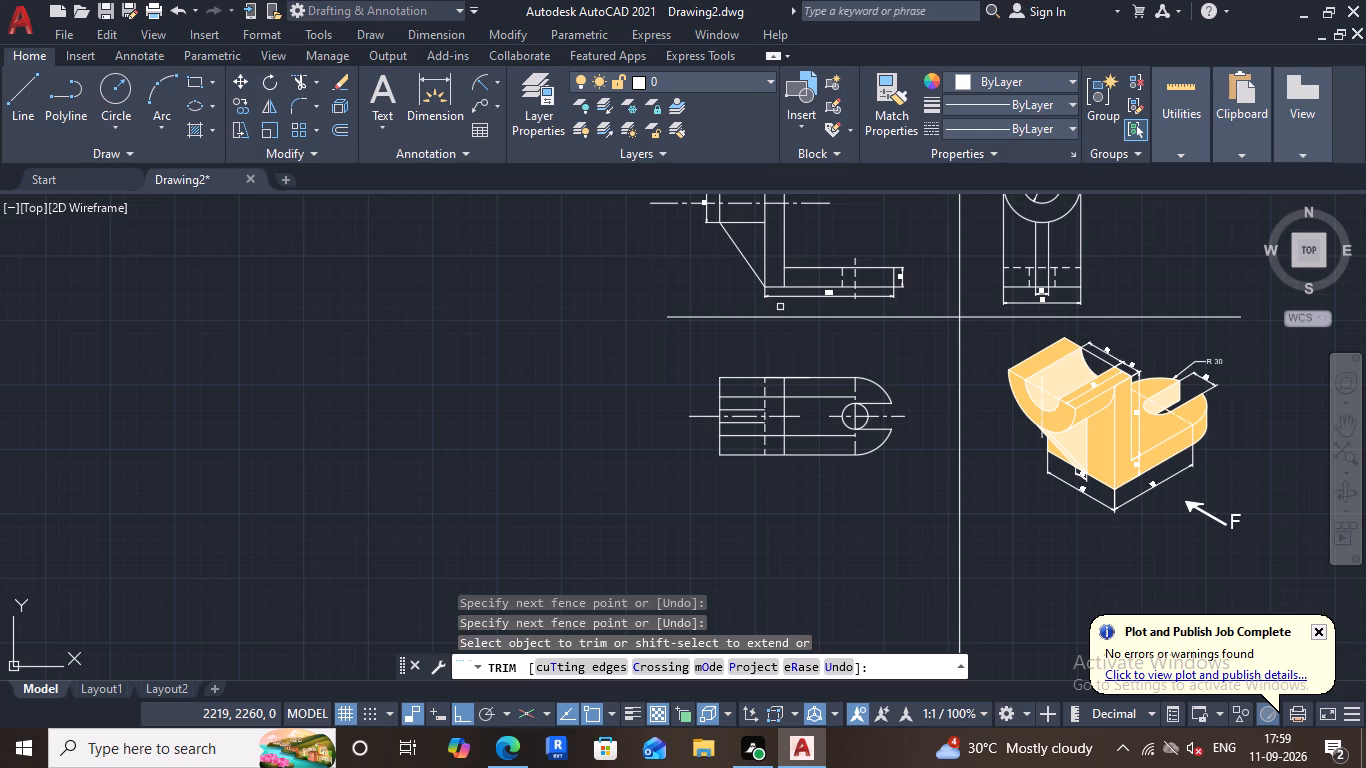
scroll(865, 393, "up", 2)
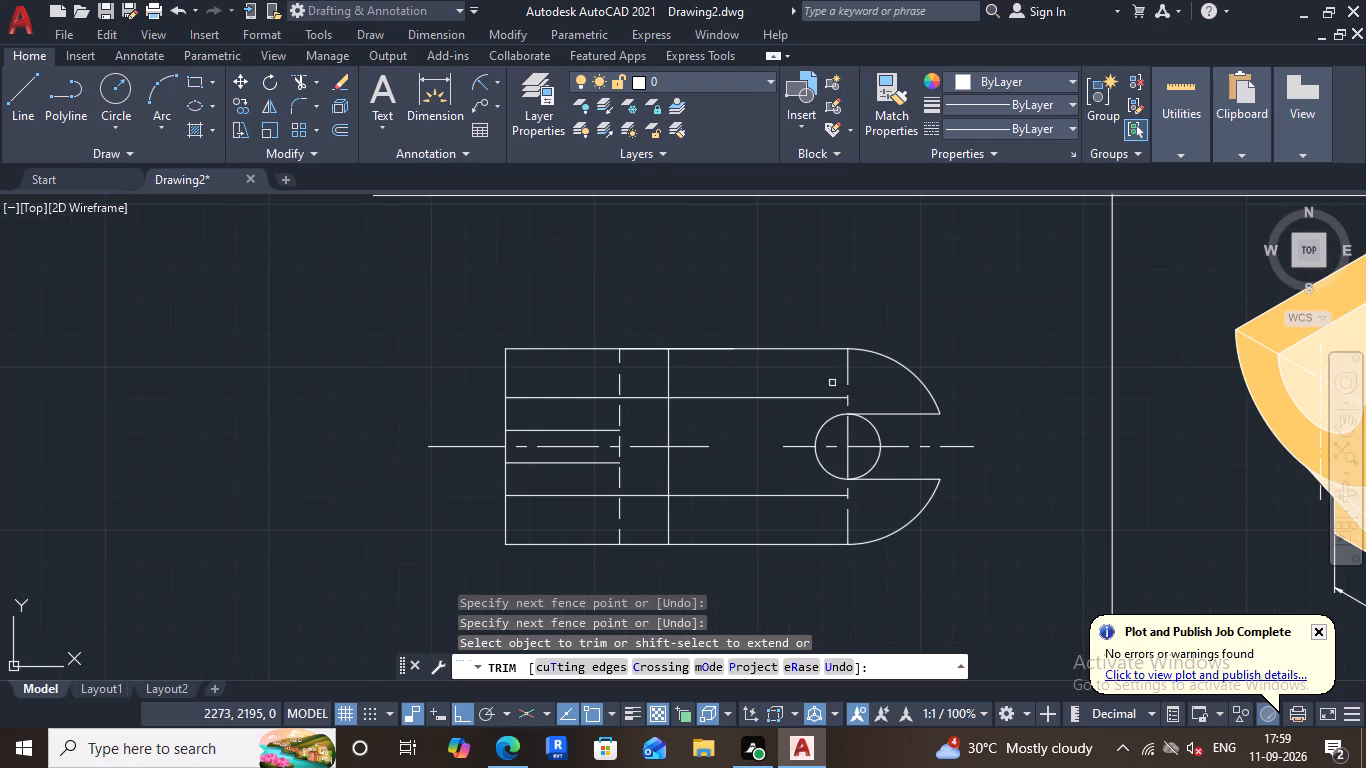
key("Escape")
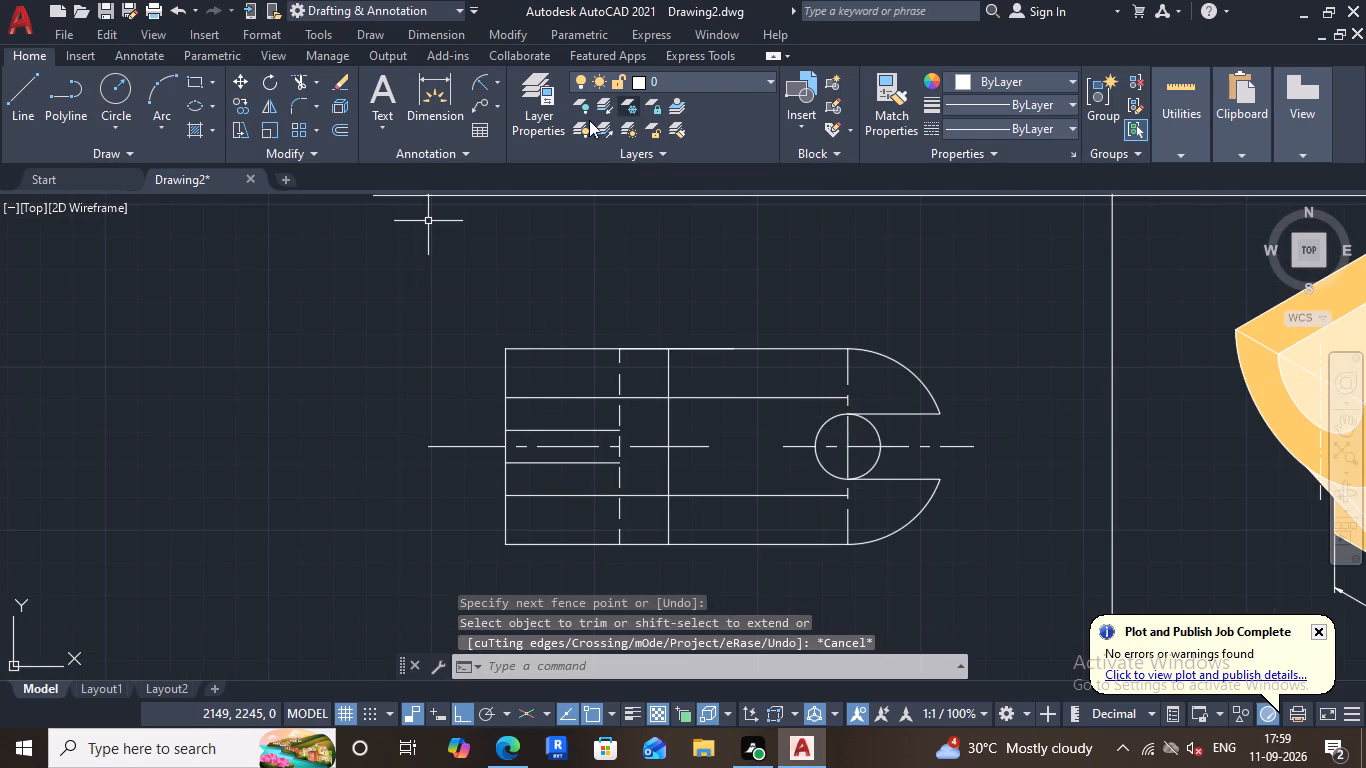
Add a vertical linear dimension across the top view's left edge, placed outside the outline.
left_click(495, 77)
left_click(493, 105)
scroll(591, 251, "down", 1)
scroll(576, 319, "up", 2)
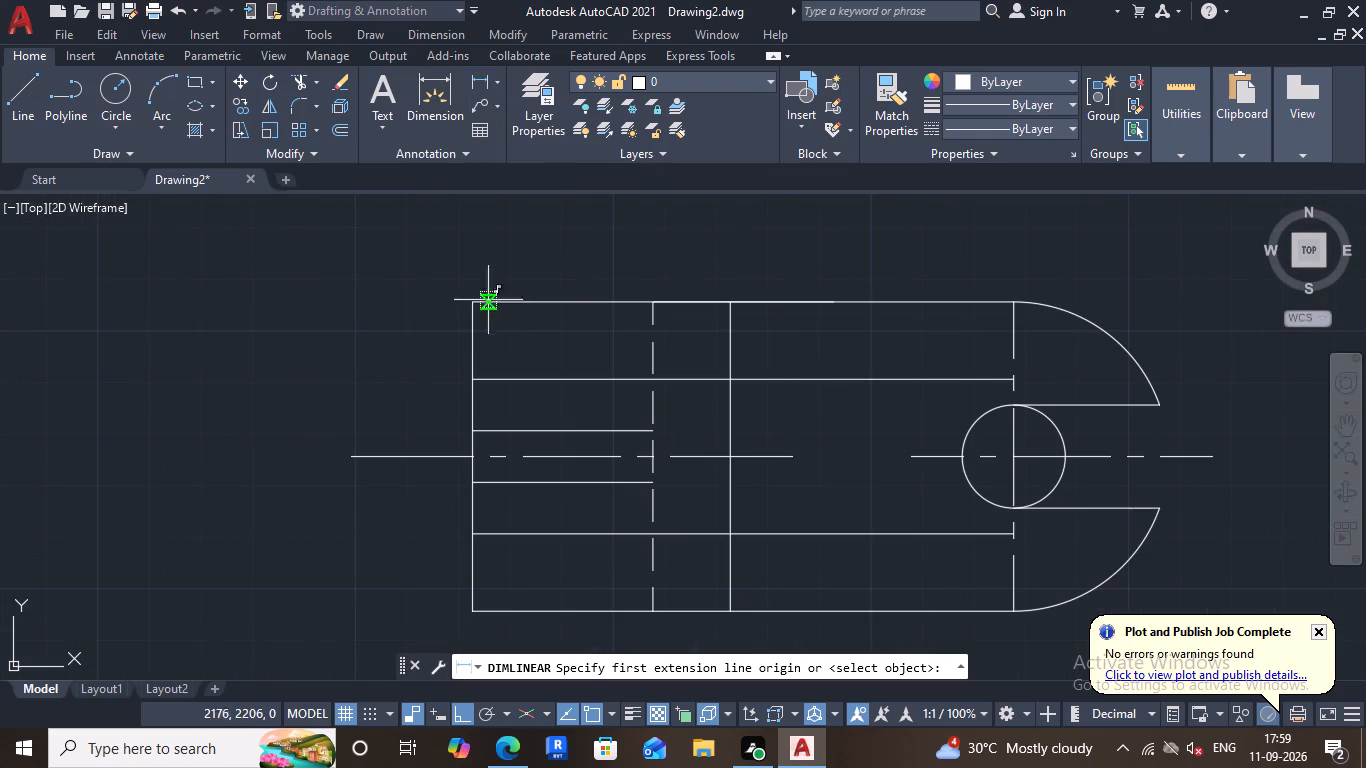
left_click(471, 304)
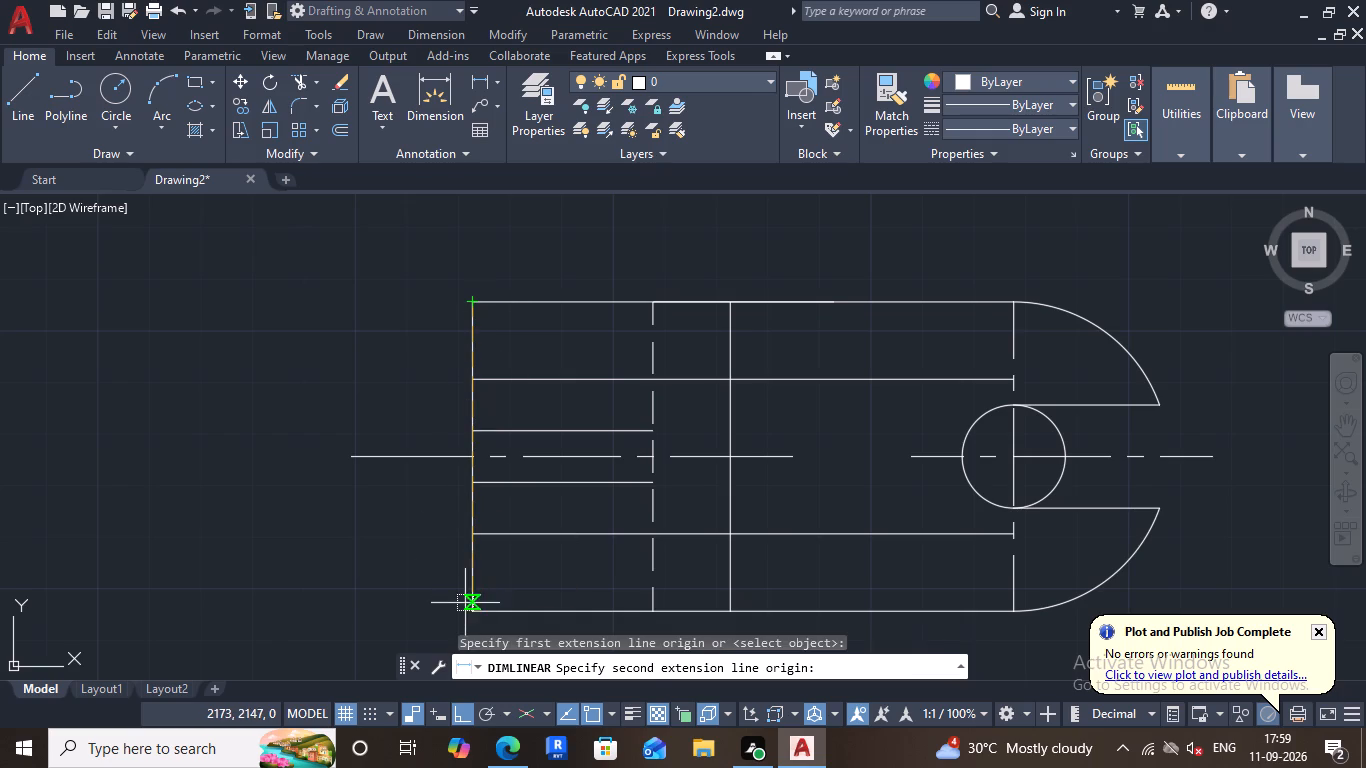
left_click(474, 606)
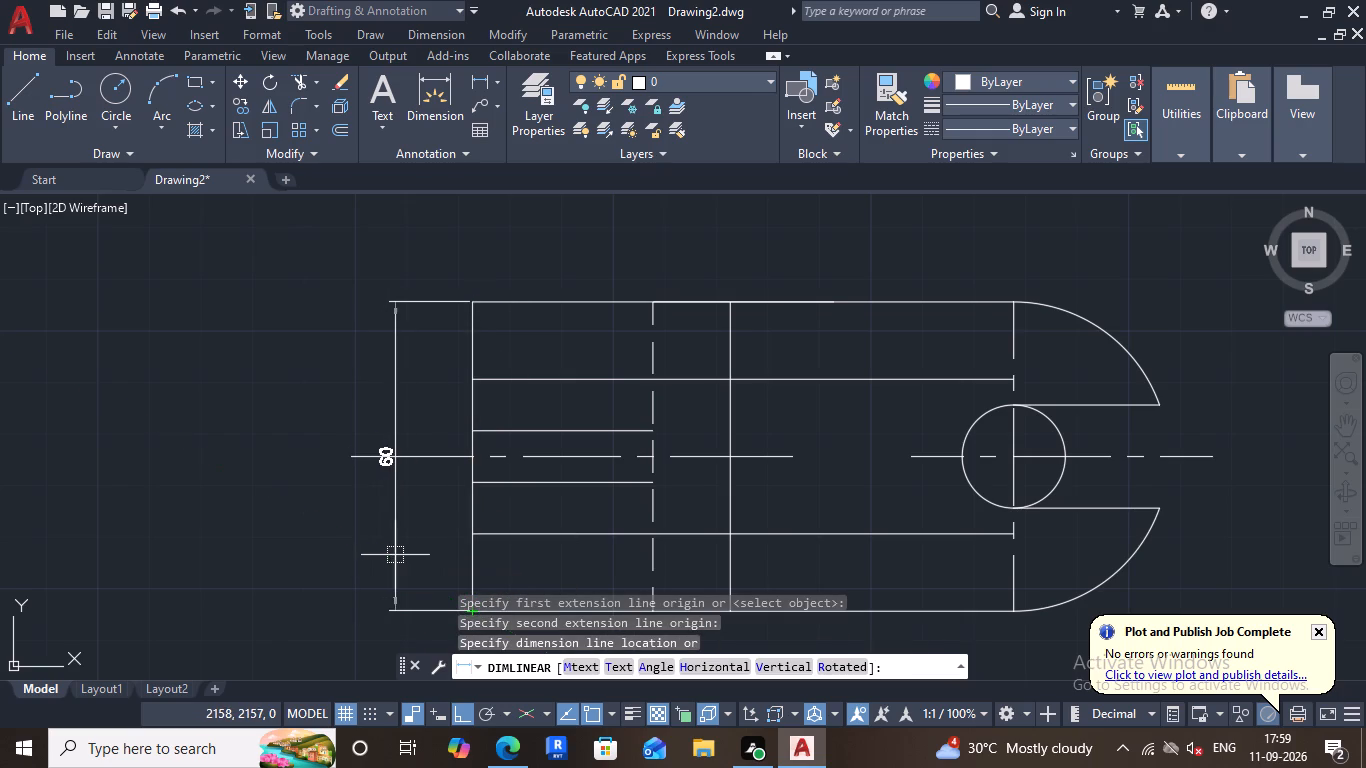
left_click(399, 555)
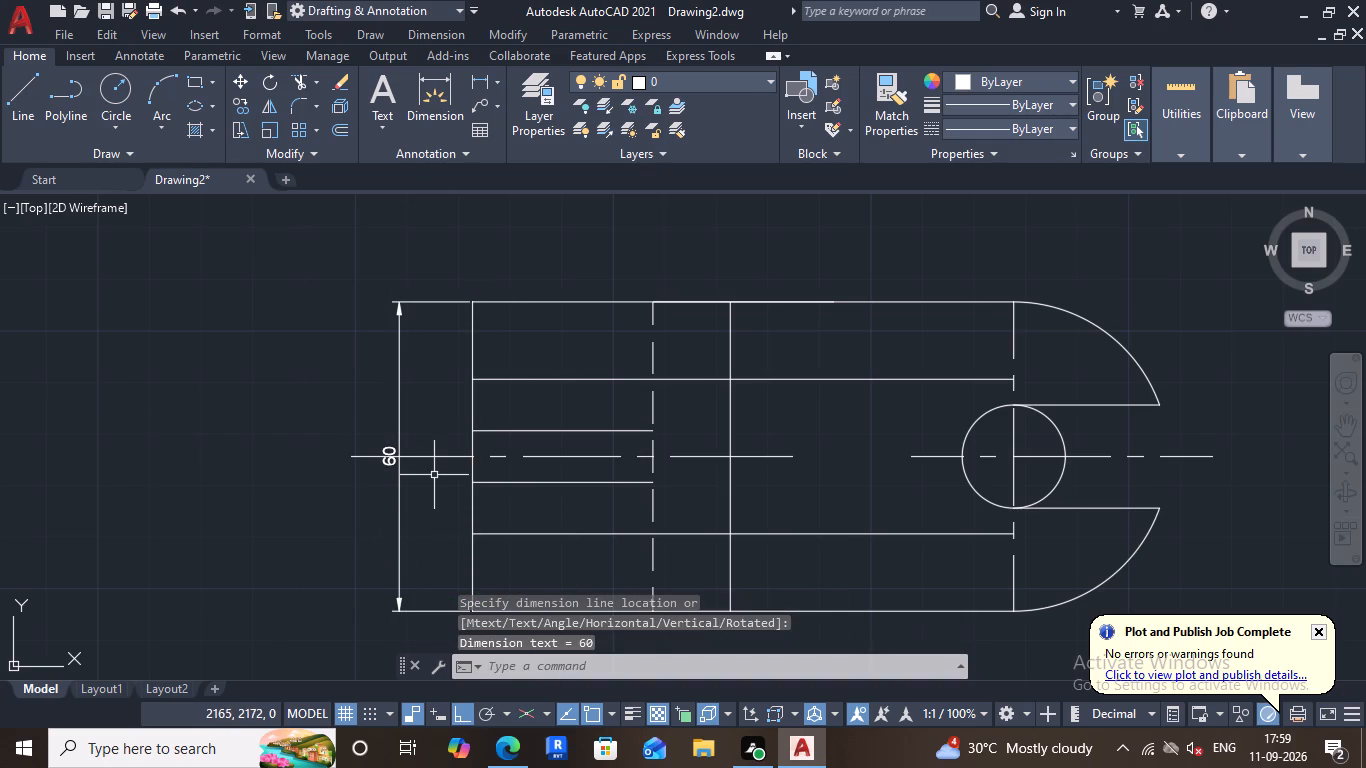
scroll(528, 404, "down", 4)
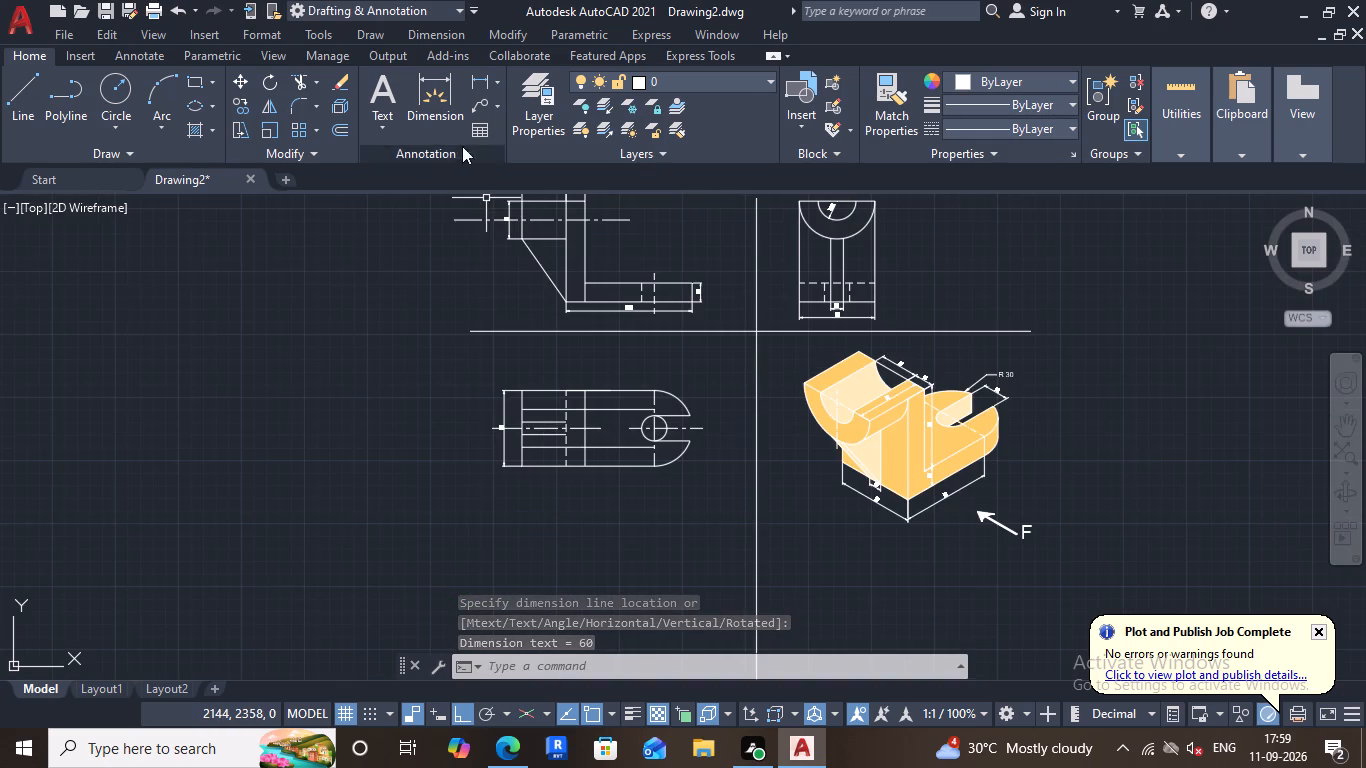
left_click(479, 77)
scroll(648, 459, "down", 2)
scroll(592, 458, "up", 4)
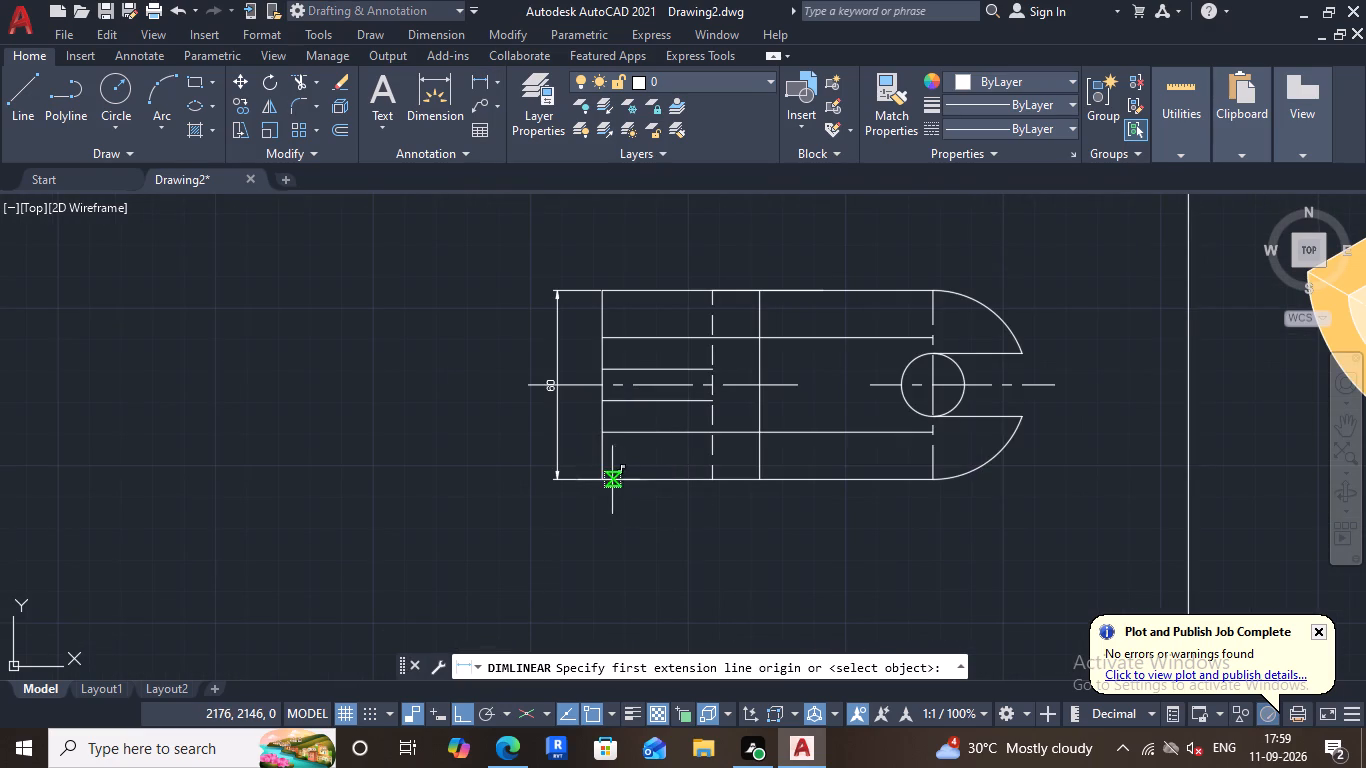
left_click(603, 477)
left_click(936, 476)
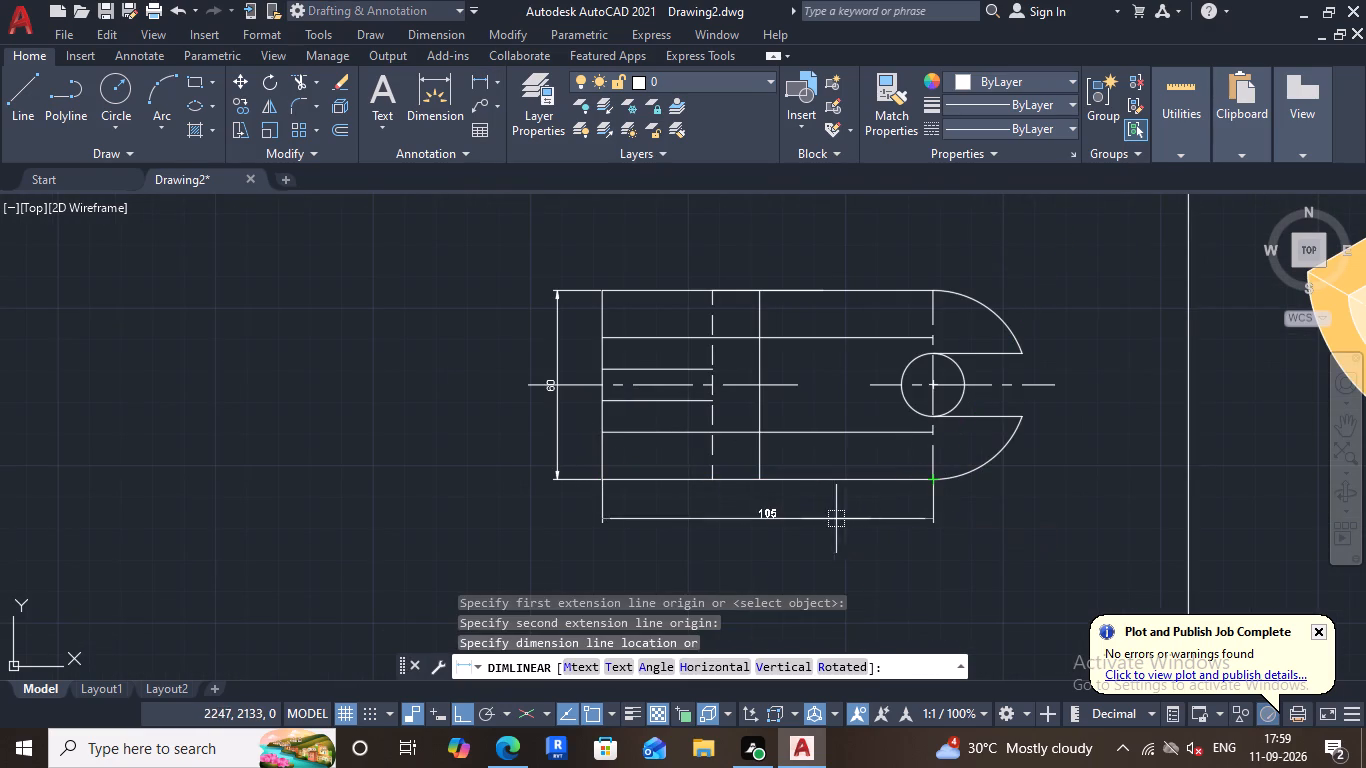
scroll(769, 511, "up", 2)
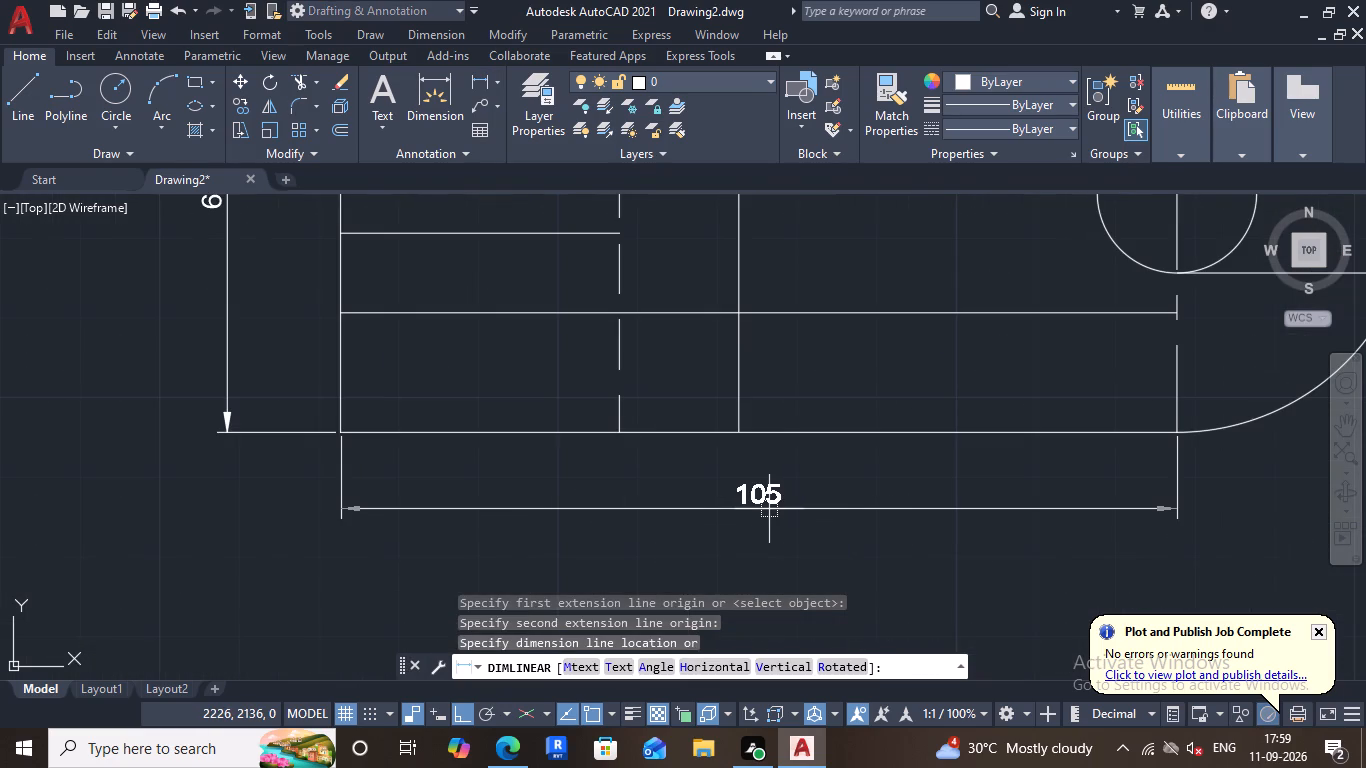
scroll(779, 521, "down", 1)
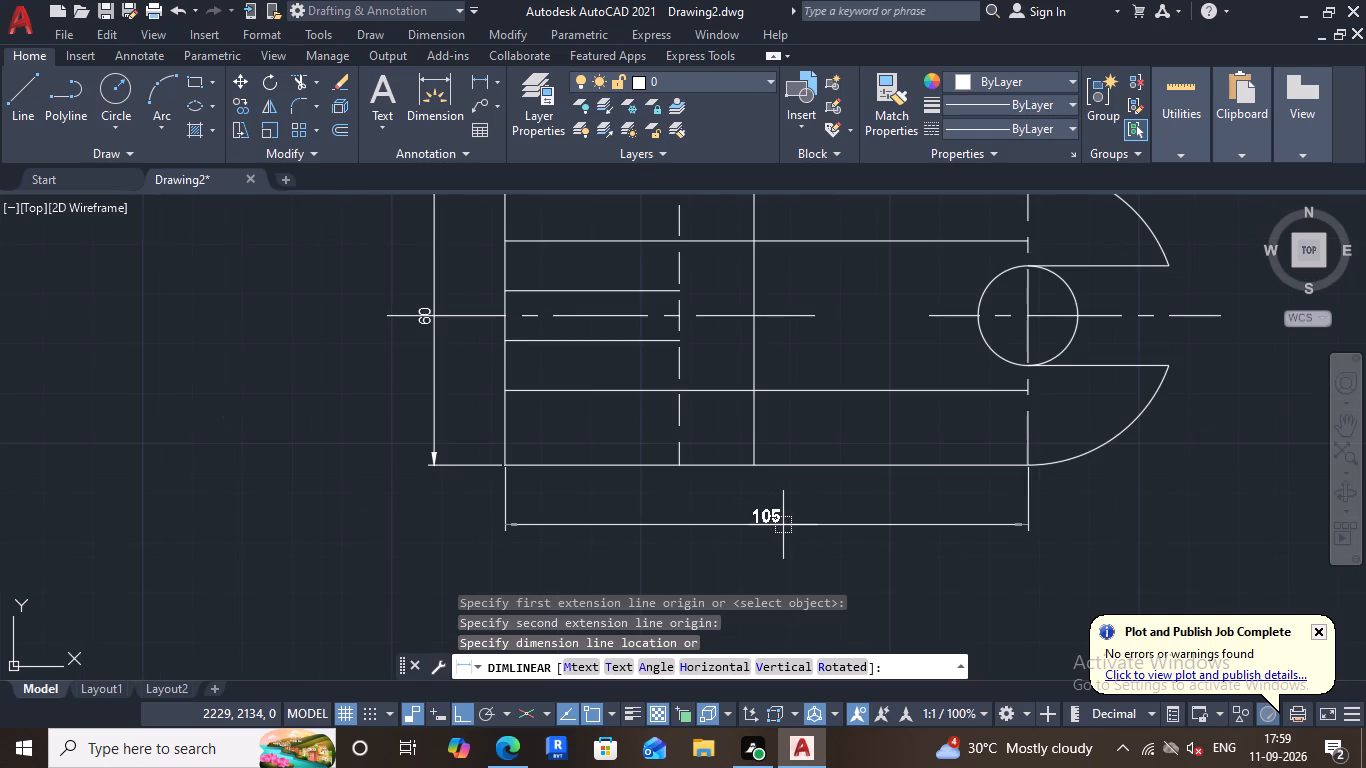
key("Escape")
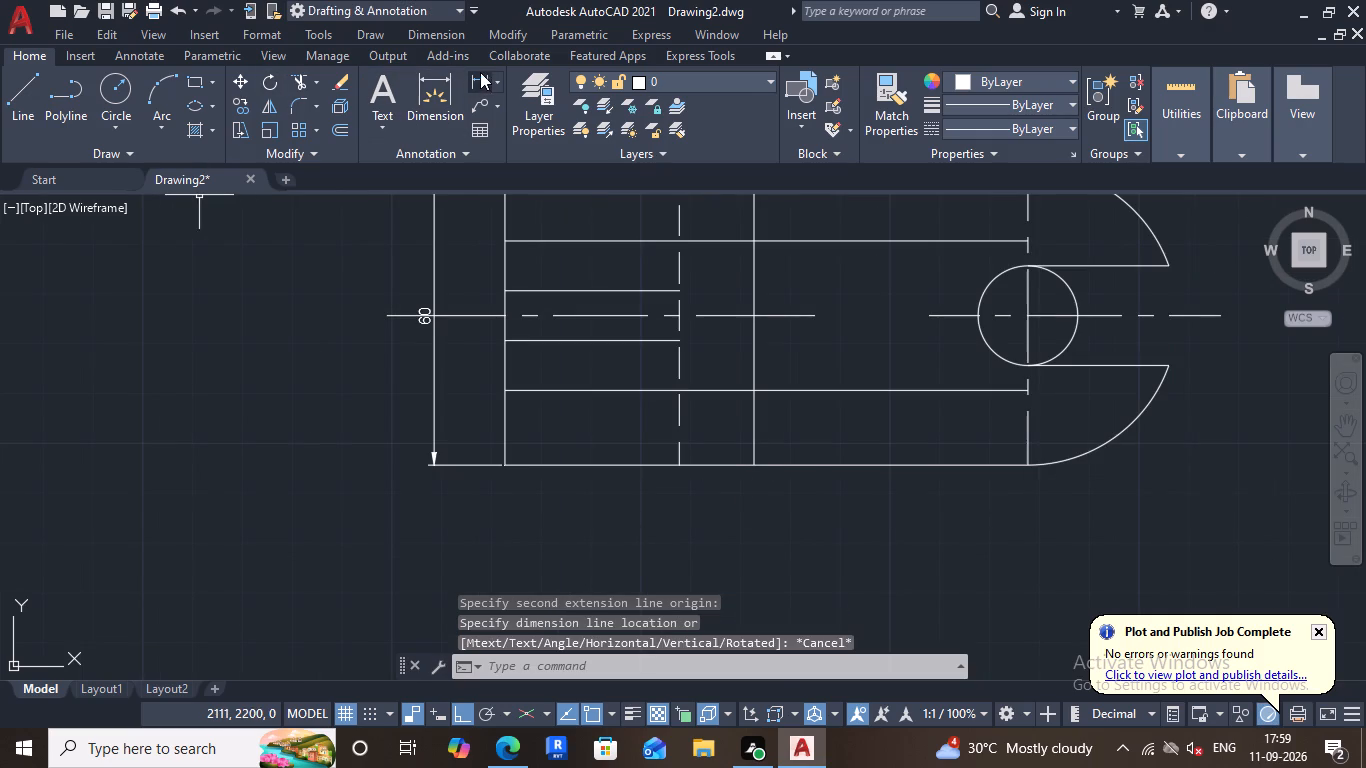
Add a horizontal linear dimension below the top view, from the dashed vertical line to the start of the rounded end.
left_click(480, 72)
scroll(710, 441, "down", 3)
scroll(710, 447, "up", 1)
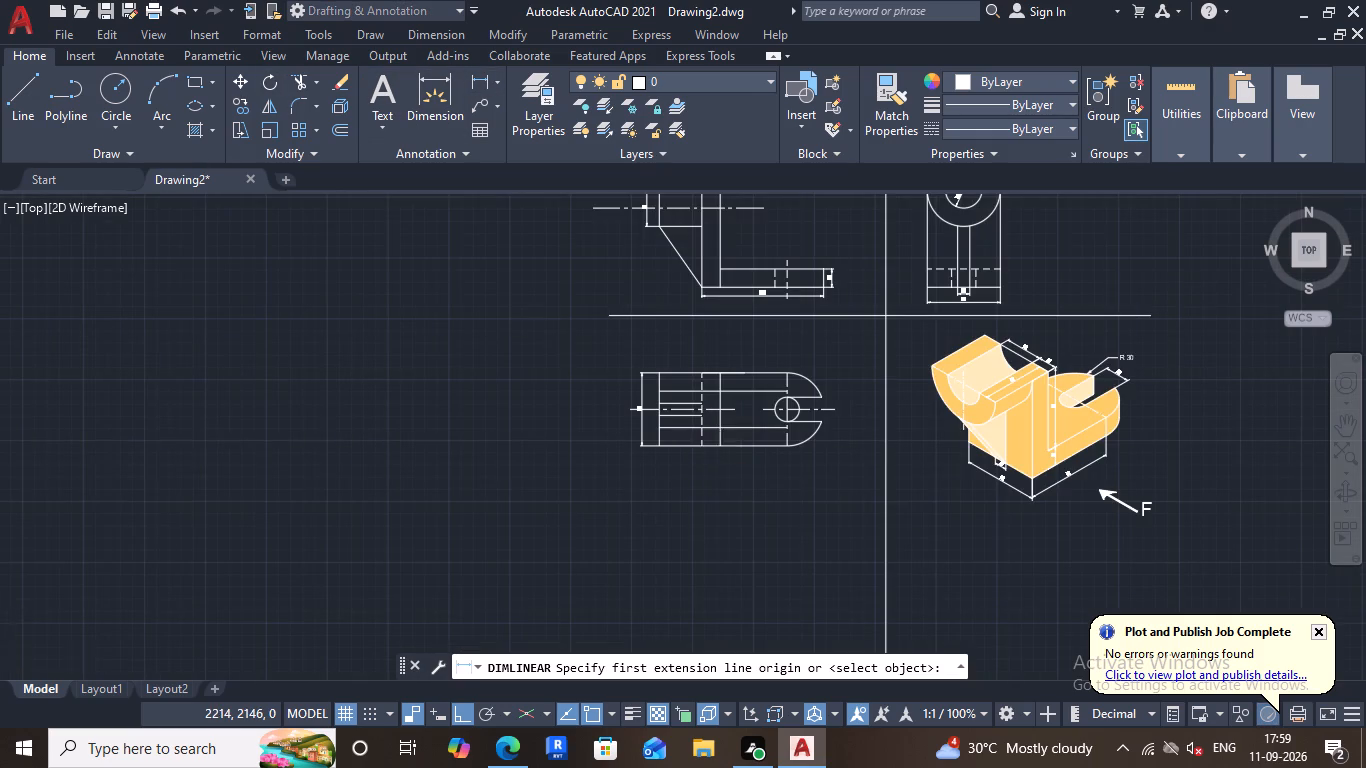
scroll(710, 447, "up", 1)
left_click(688, 447)
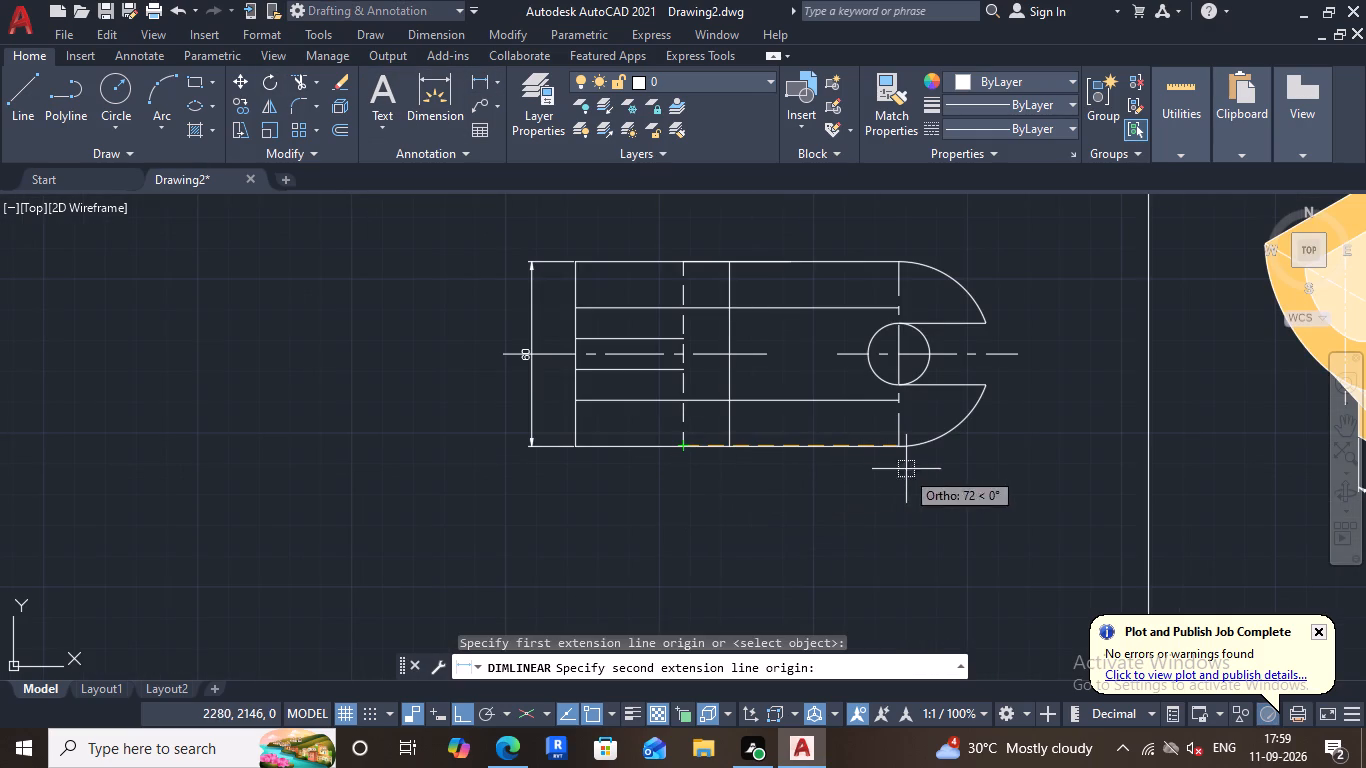
left_click(901, 450)
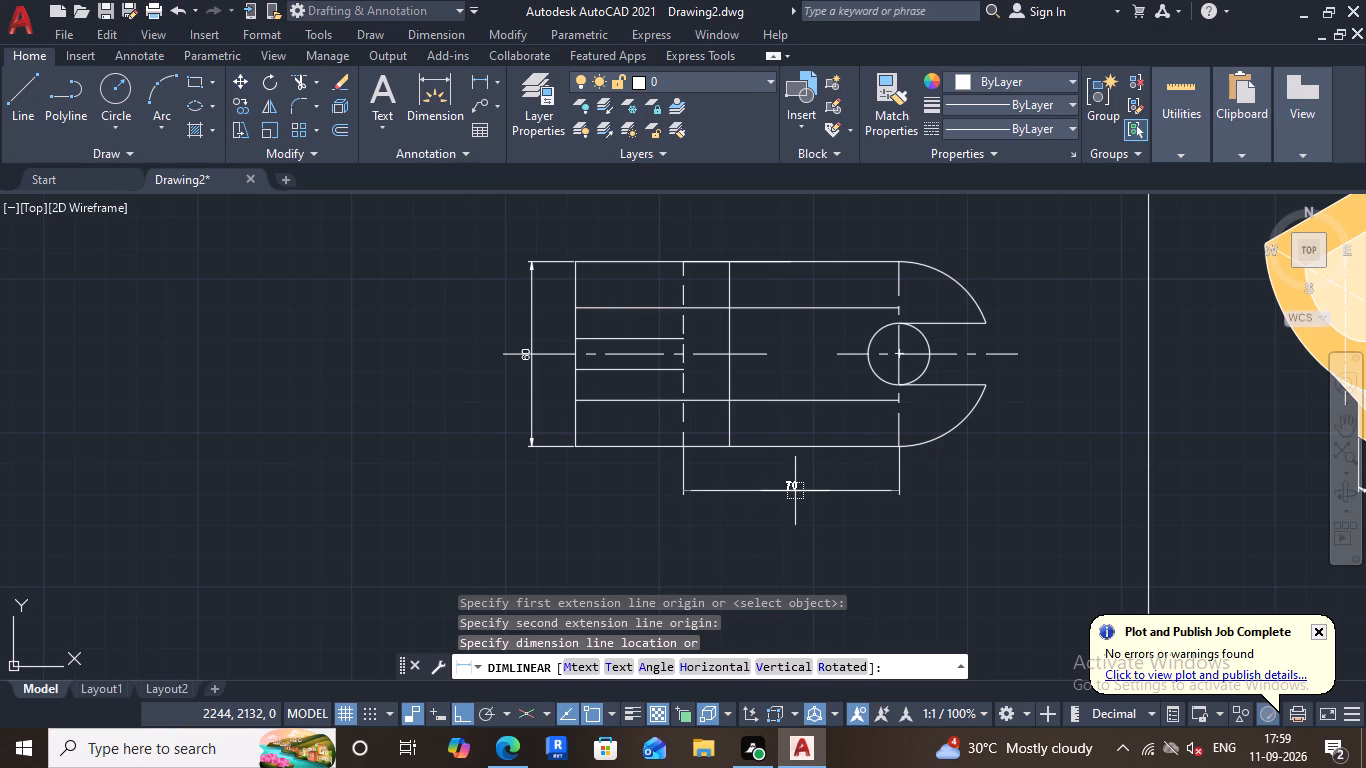
left_click(795, 491)
middle_click_drag(822, 477, 748, 516)
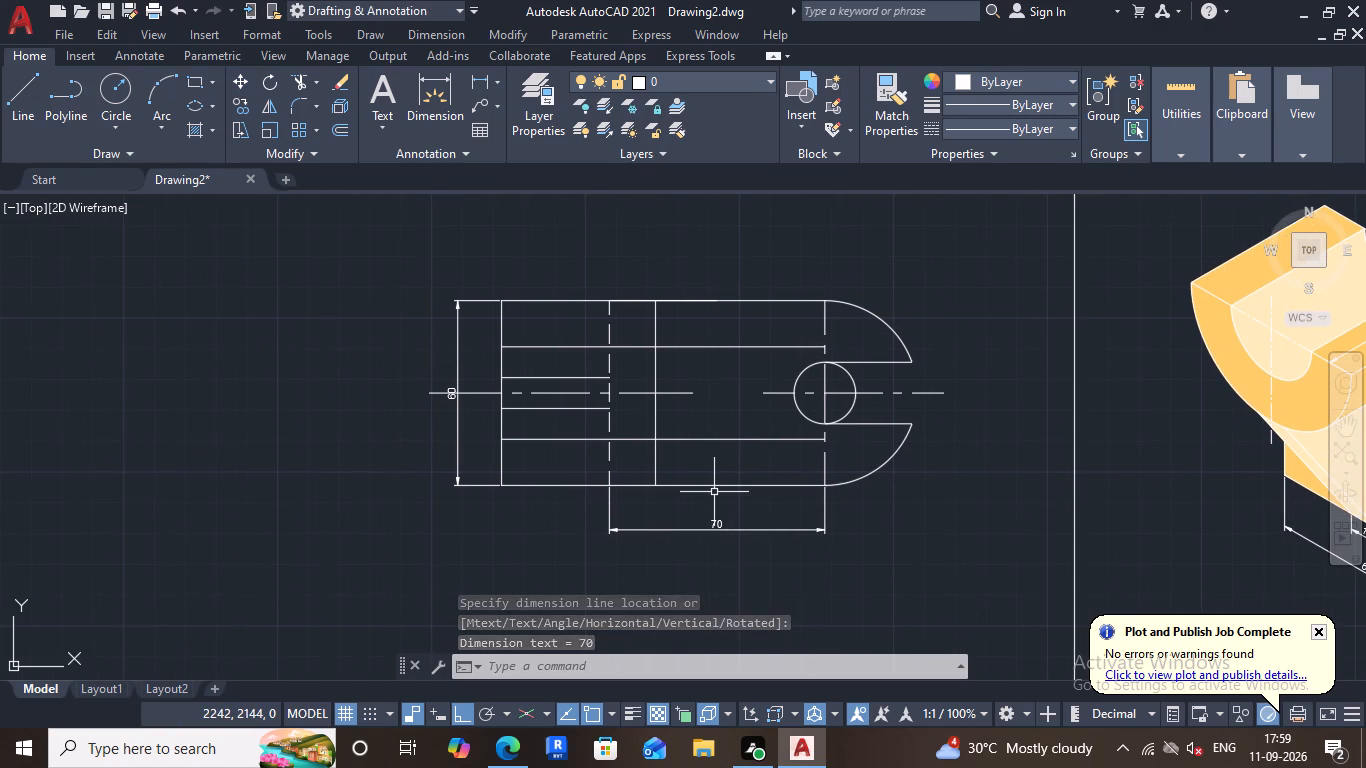
middle_click_drag(720, 488, 607, 519)
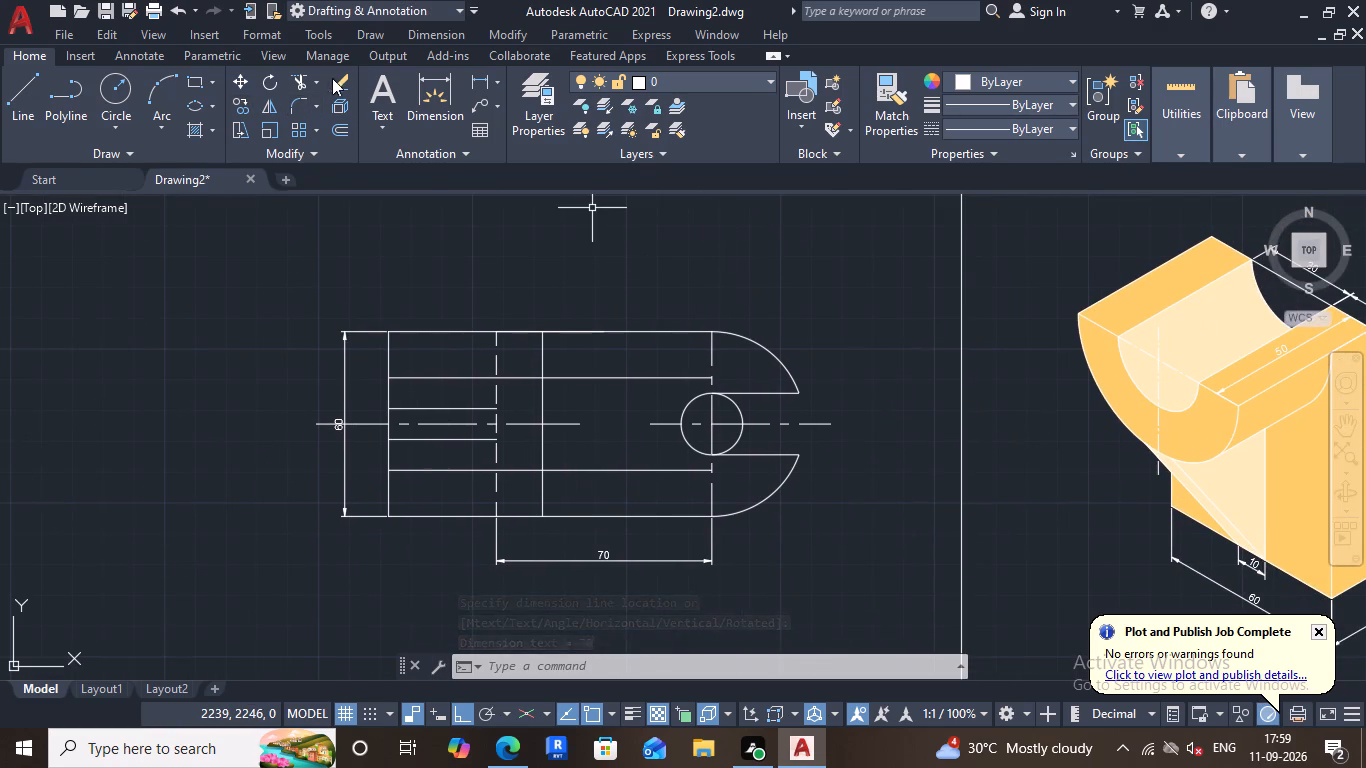
Add a radius dimension to the upper outer arc of the top view's rounded end, with its text outside the outline.
left_click(493, 81)
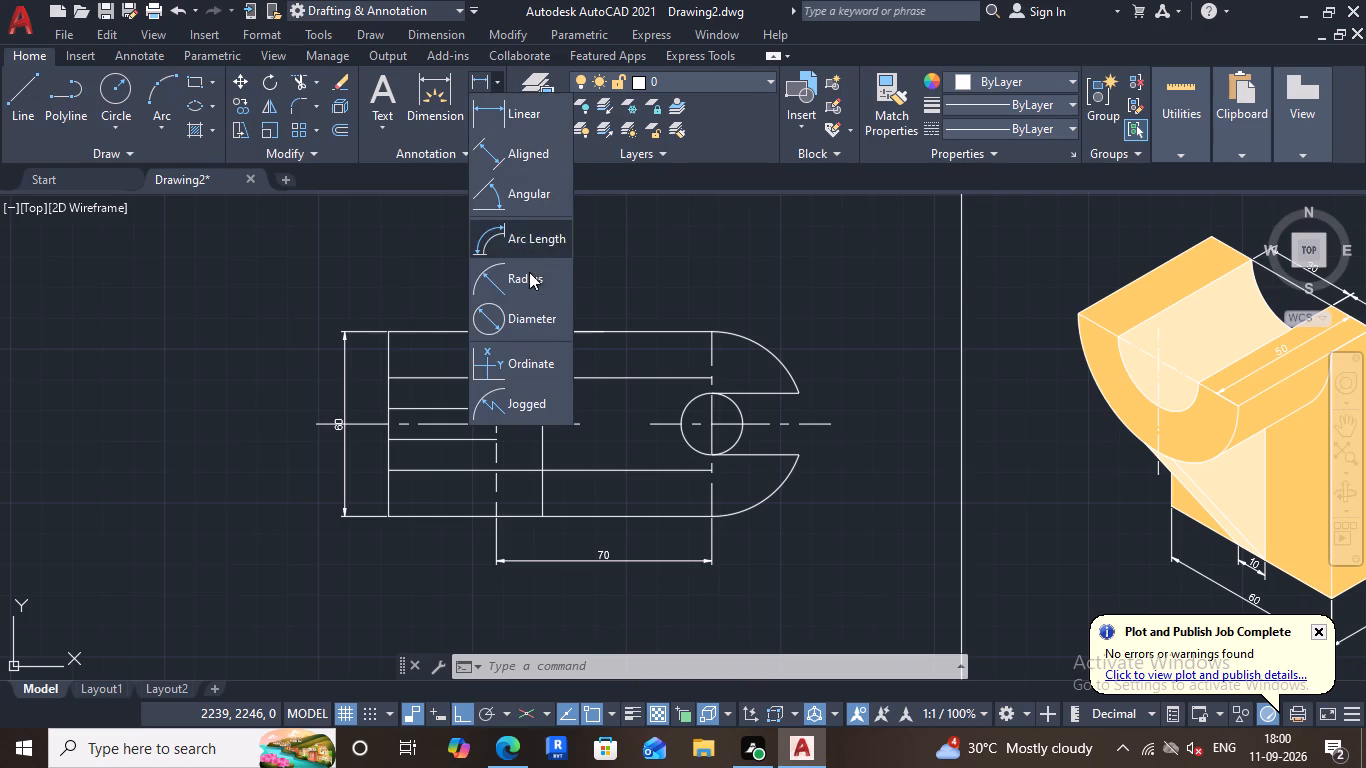
left_click(532, 275)
left_click(788, 371)
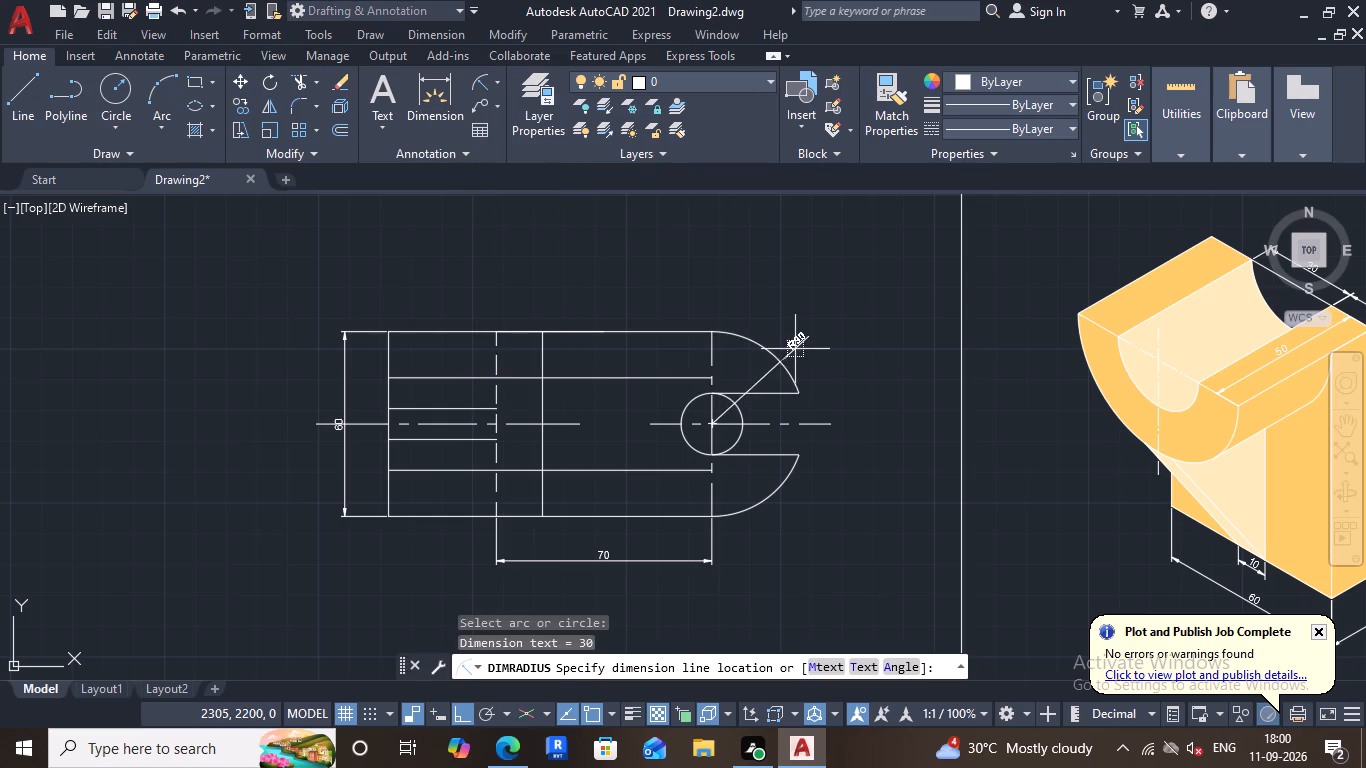
scroll(795, 347, "up", 2)
left_click(795, 346)
scroll(798, 354, "down", 3)
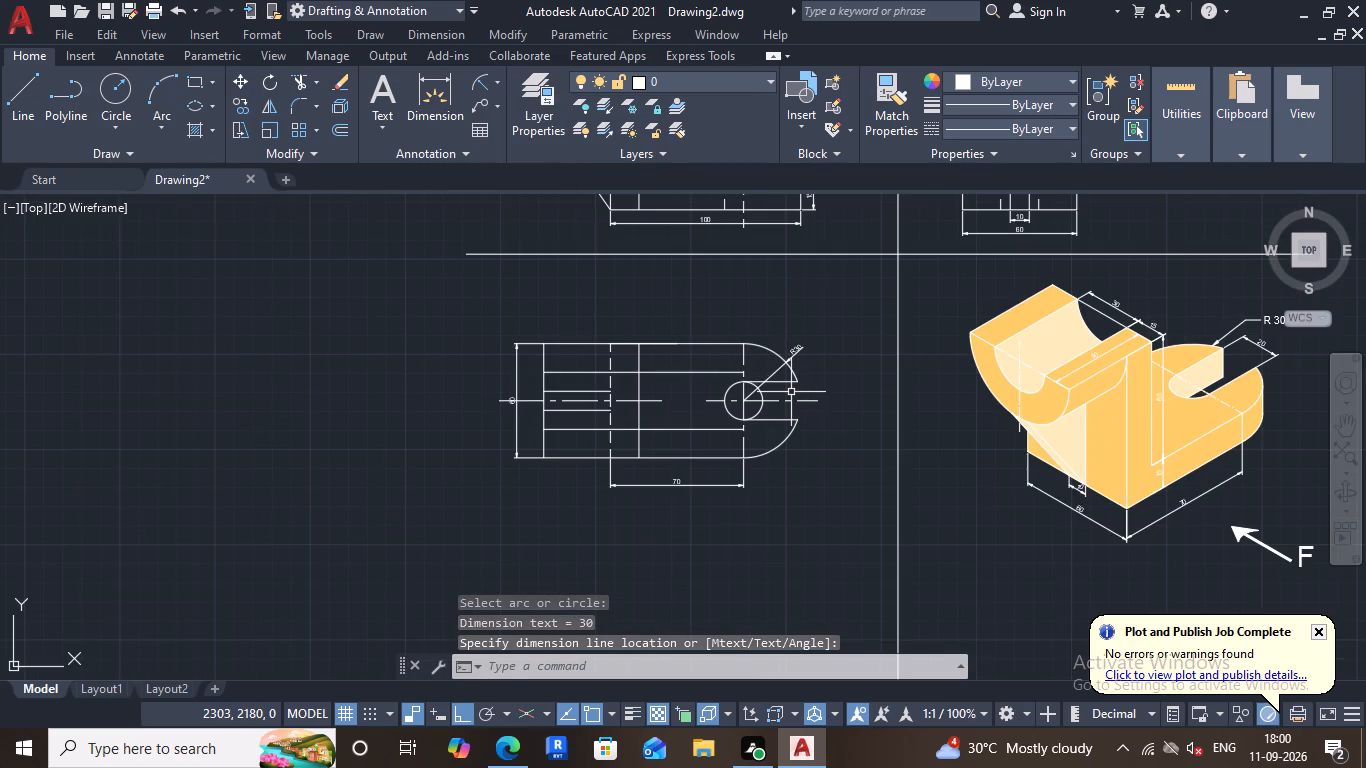
scroll(742, 394, "up", 2)
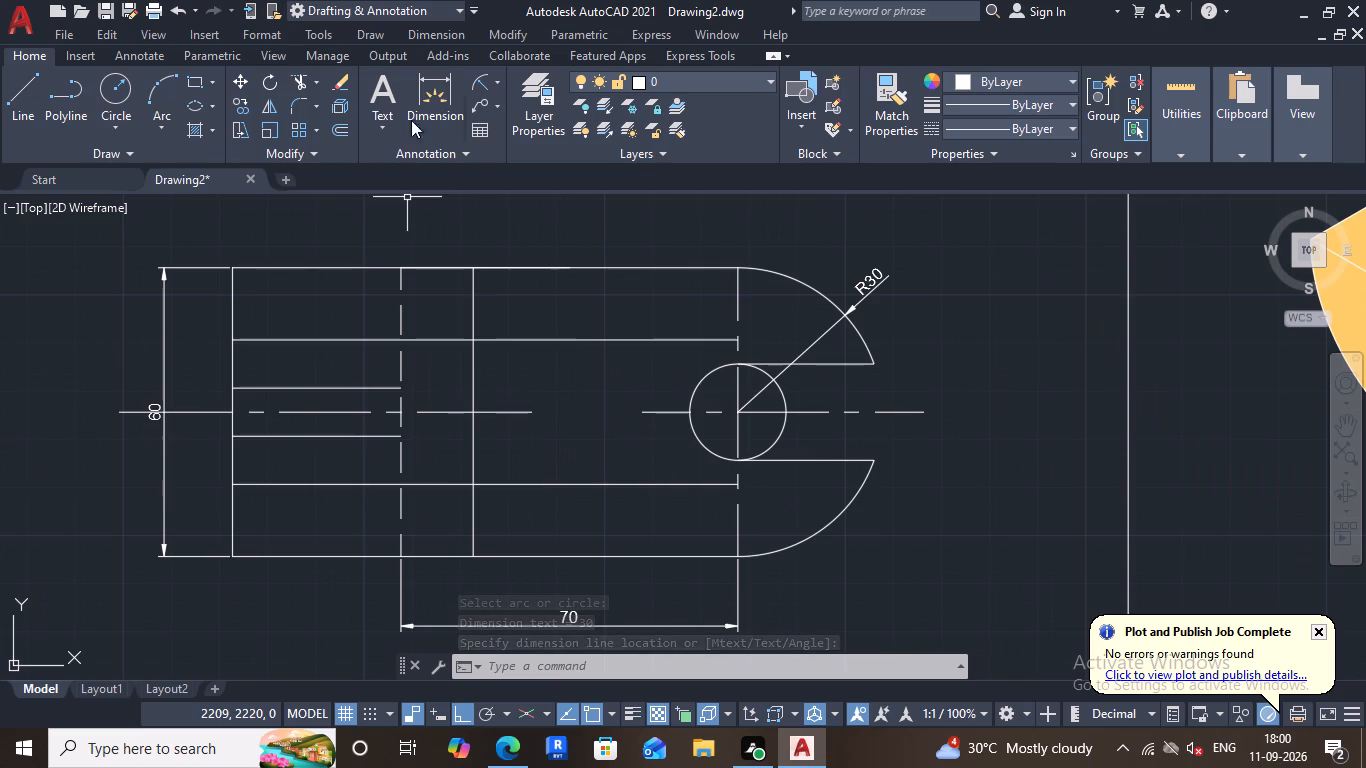
Trim away the half of the hole circle that lies inside the open slot of the top view.
left_click(295, 75)
scroll(766, 408, "up", 1)
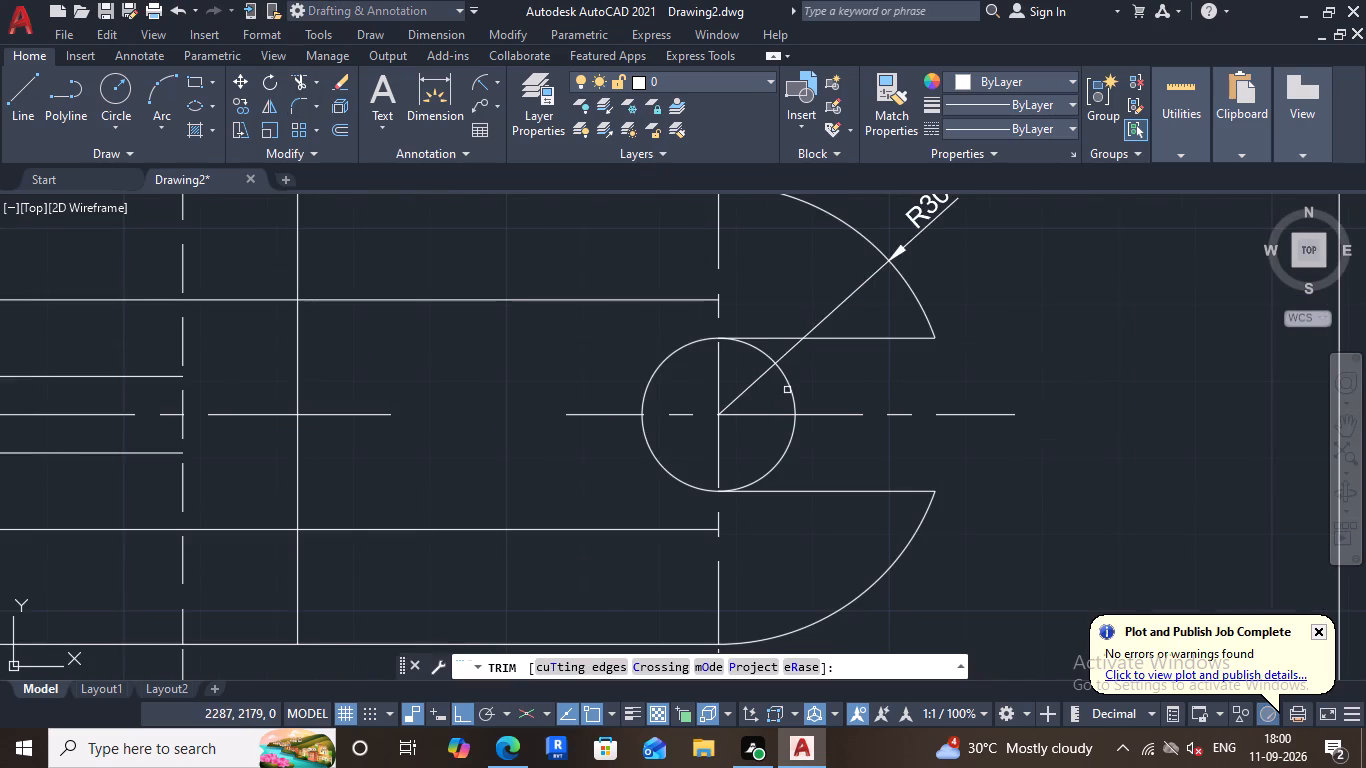
left_click(790, 387)
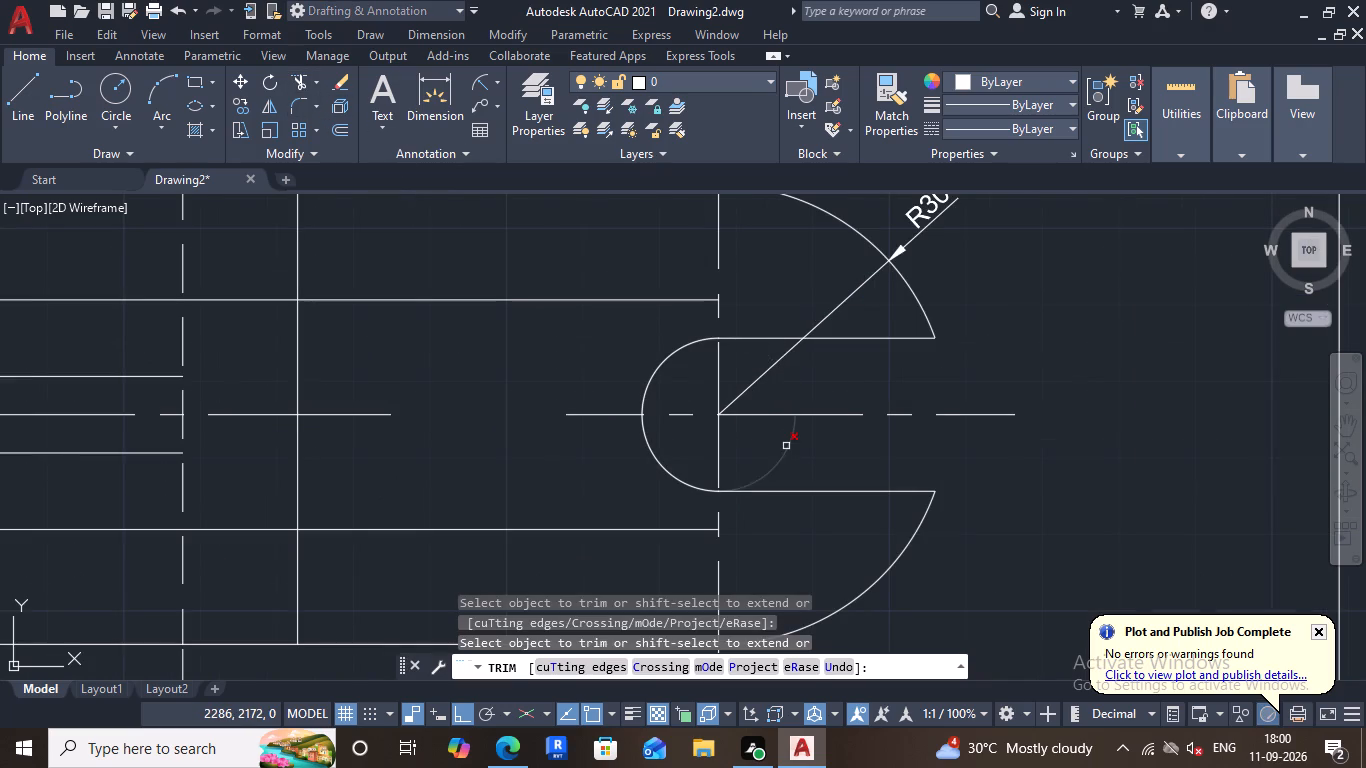
left_click(786, 446)
key("Escape")
Add a radius dimension to the slot's semicircular end in the top view, with its text inside the slot.
left_click(473, 87)
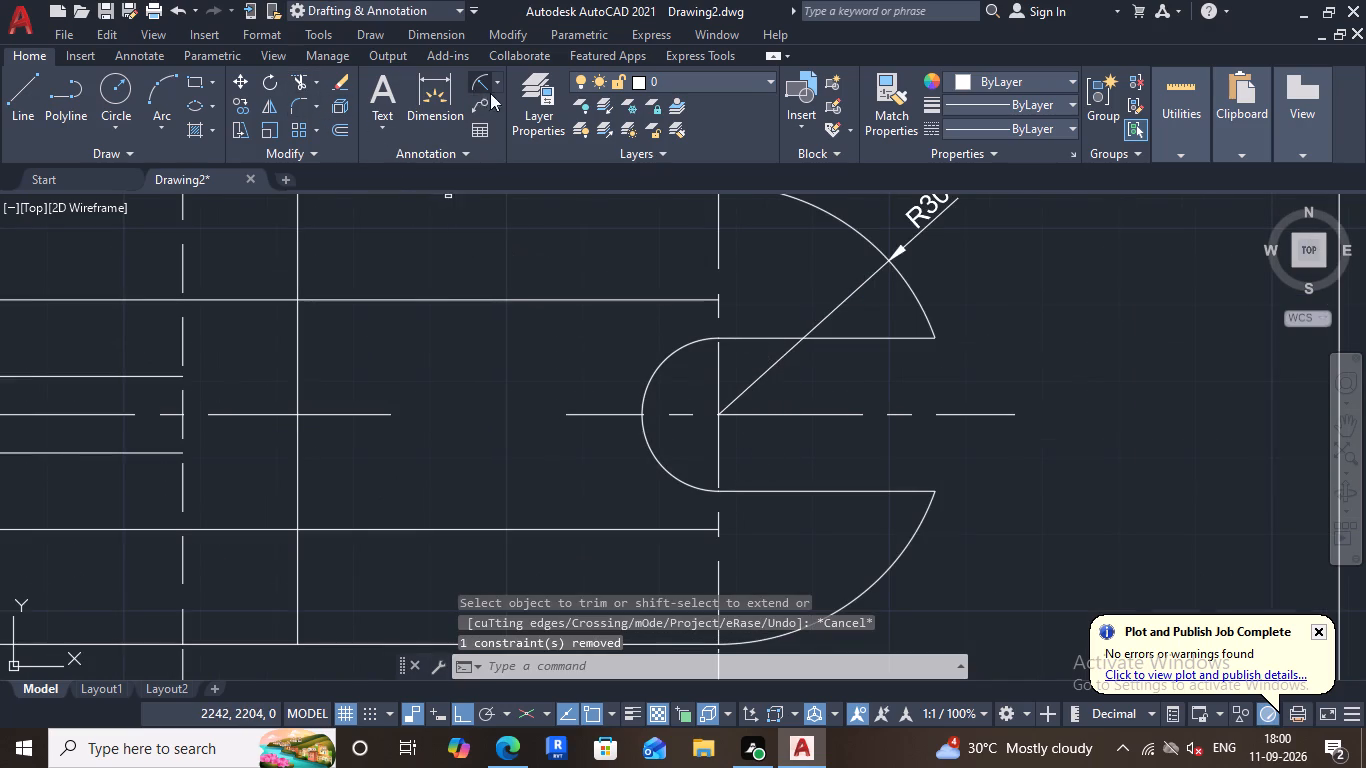
left_click(655, 374)
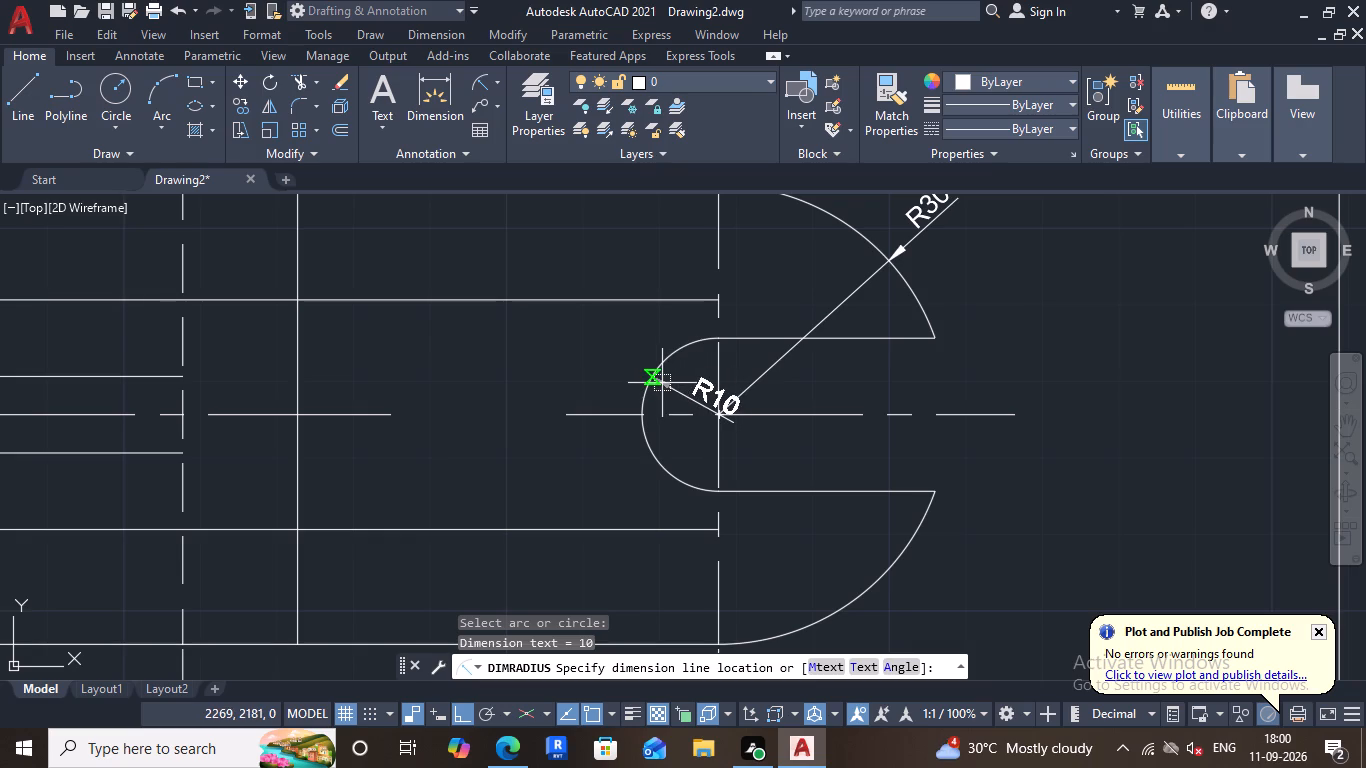
left_click(662, 383)
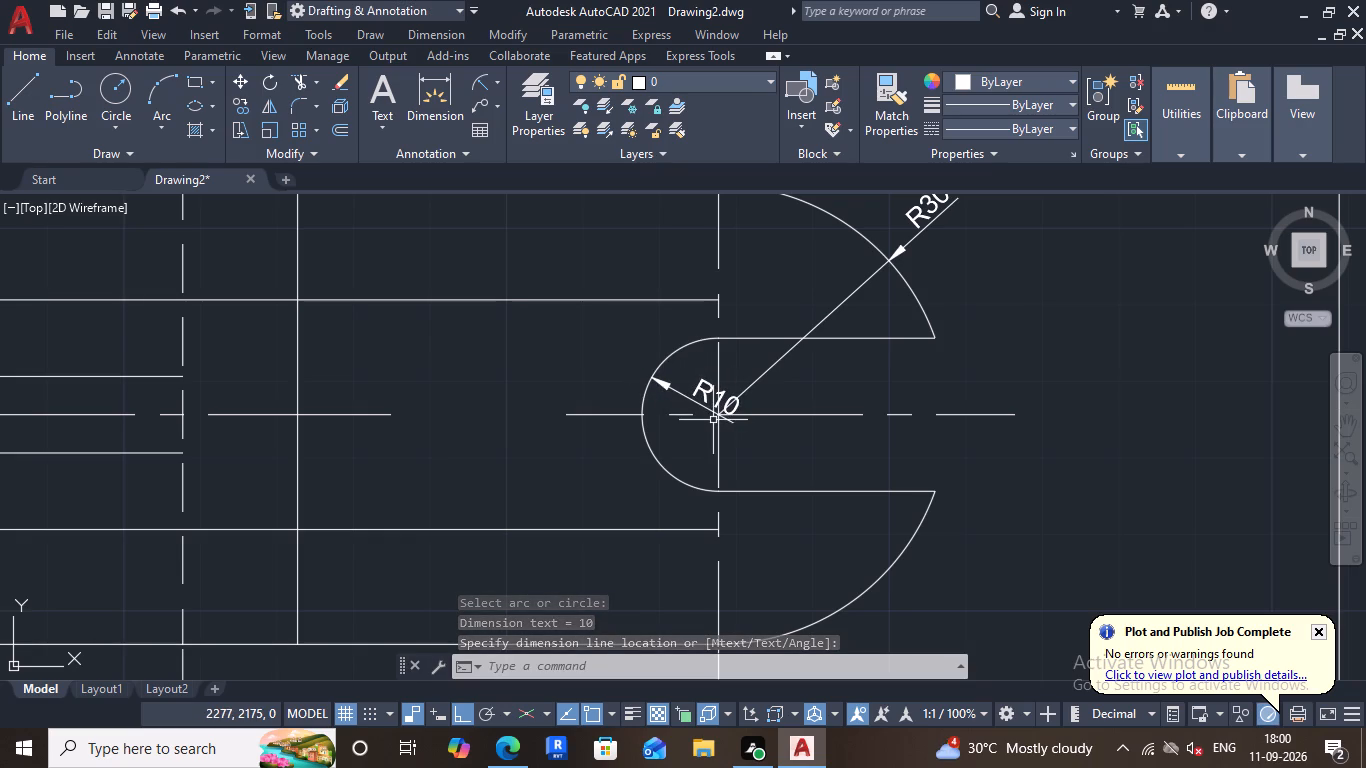
scroll(730, 427, "down", 1)
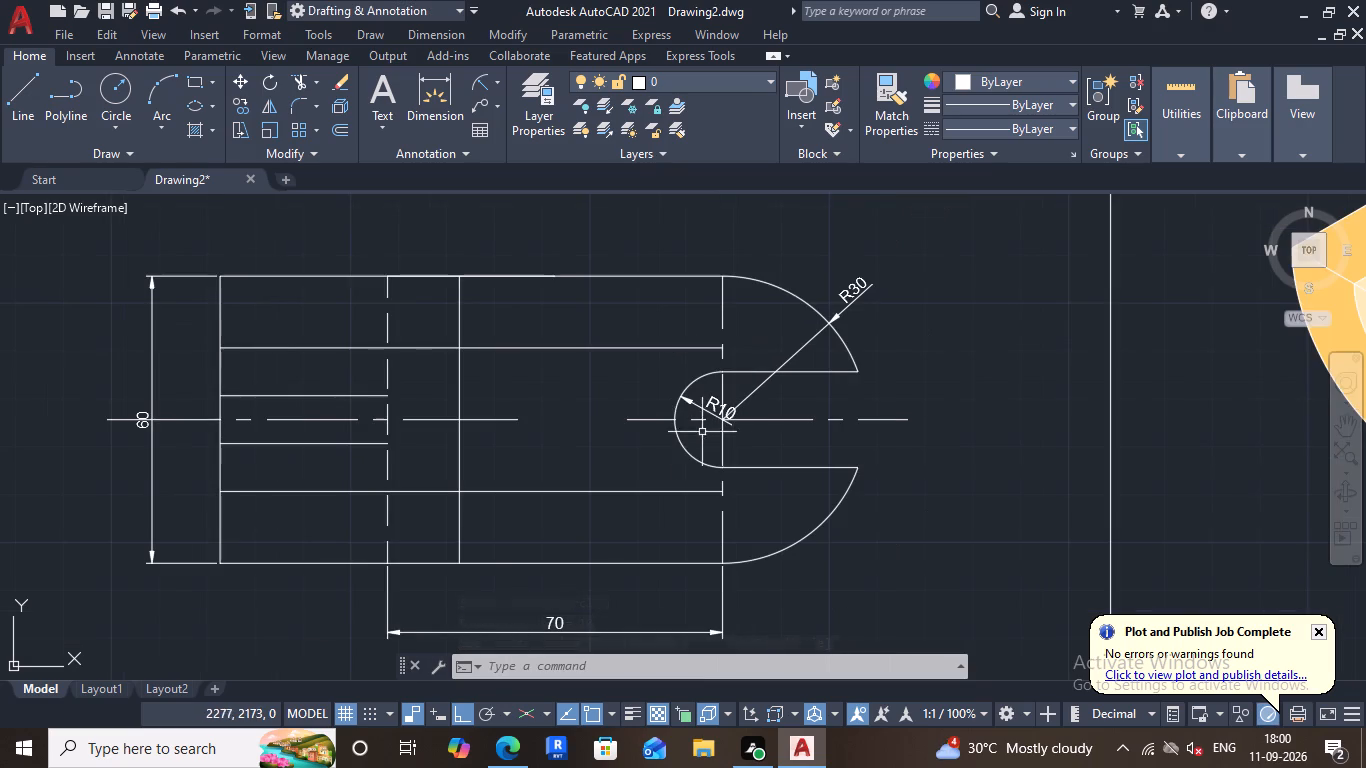
Match the two short horizontal rib lines beside the top view's centre line to the dashed vertical line's properties.
middle_click_drag(660, 436, 769, 427)
middle_click_drag(538, 430, 652, 434)
scroll(538, 422, "up", 1)
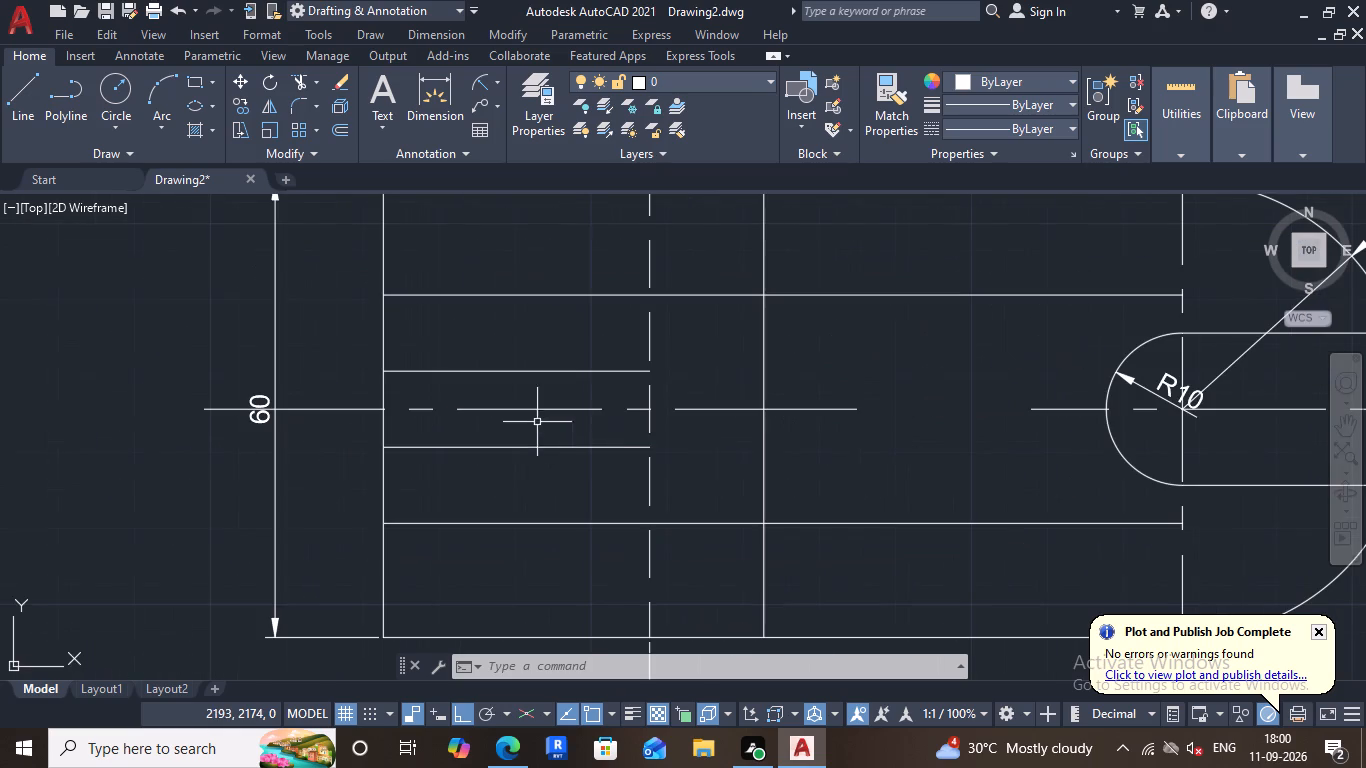
left_click(884, 109)
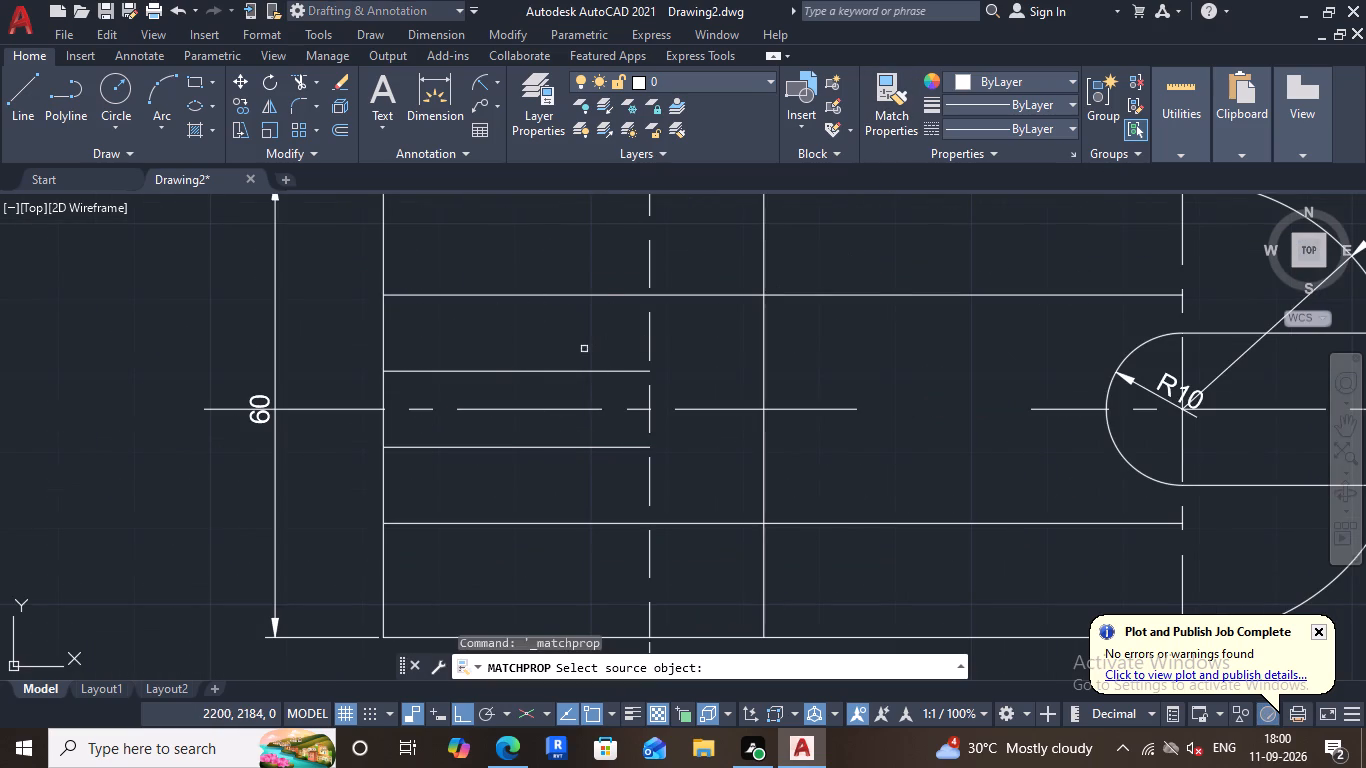
left_click(650, 333)
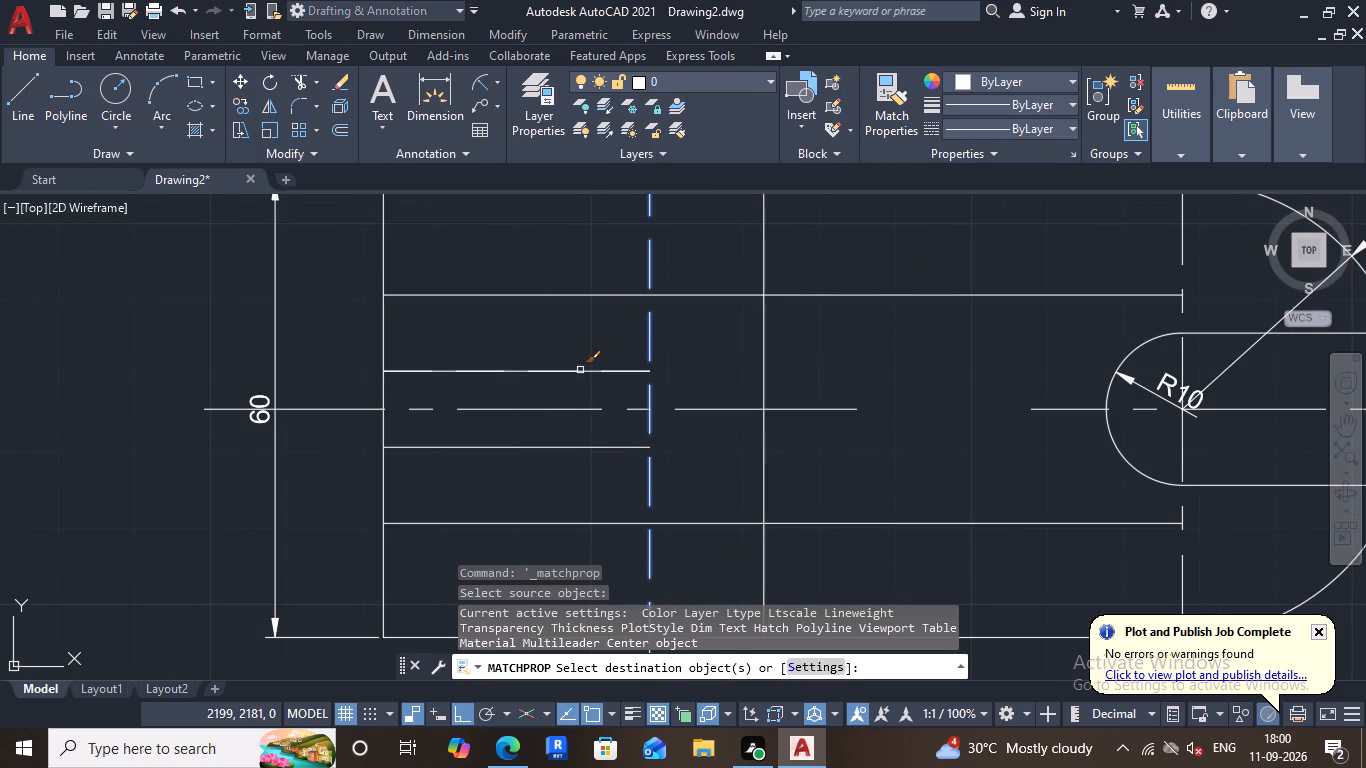
left_click(580, 371)
left_click(543, 449)
scroll(575, 444, "down", 1)
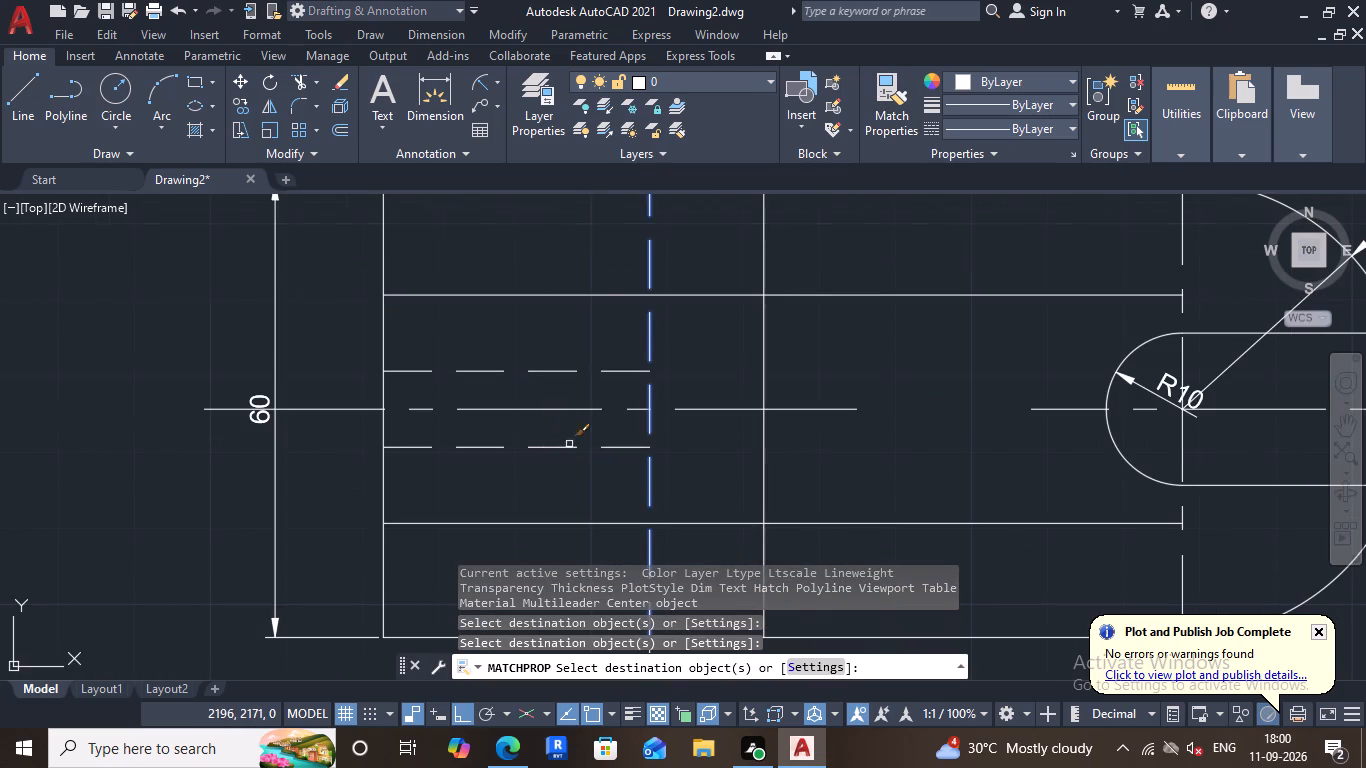
scroll(580, 448, "down", 1)
scroll(583, 453, "up", 1)
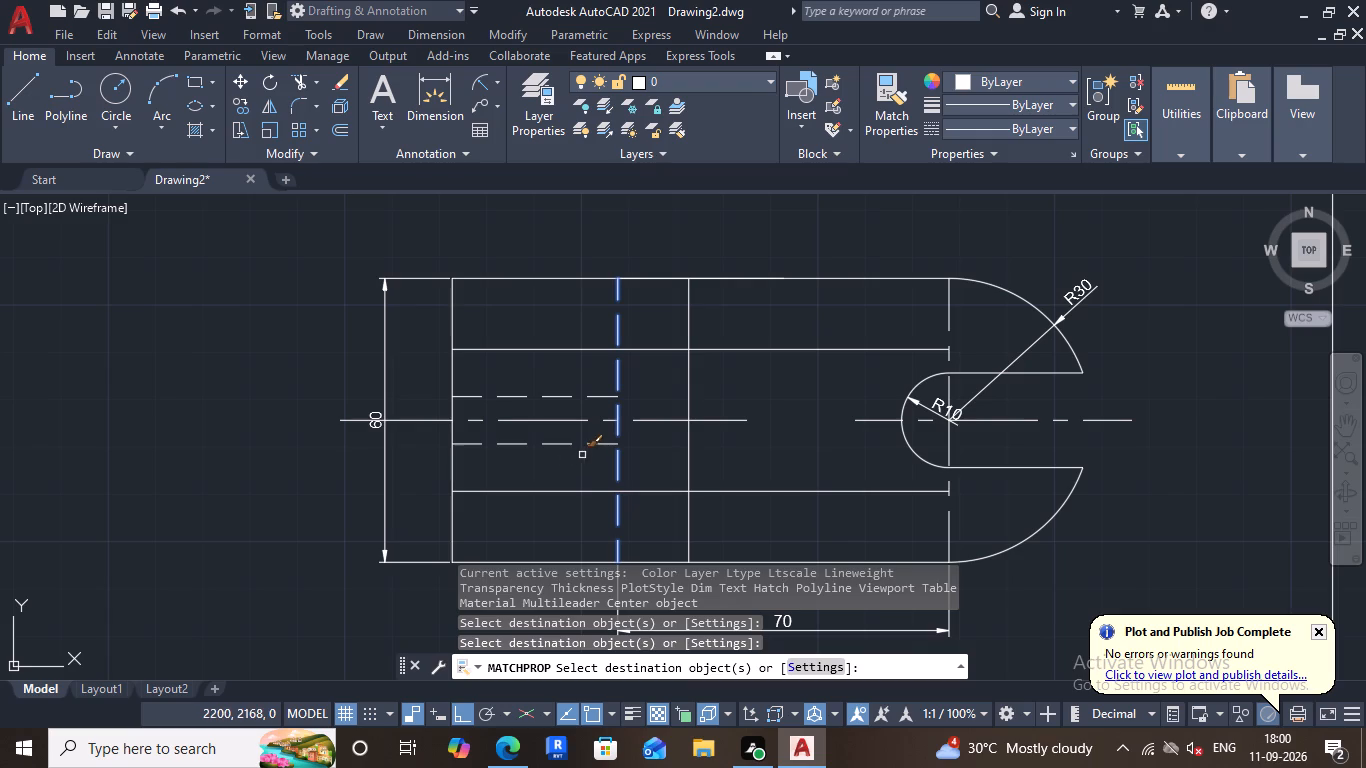
scroll(641, 411, "down", 1)
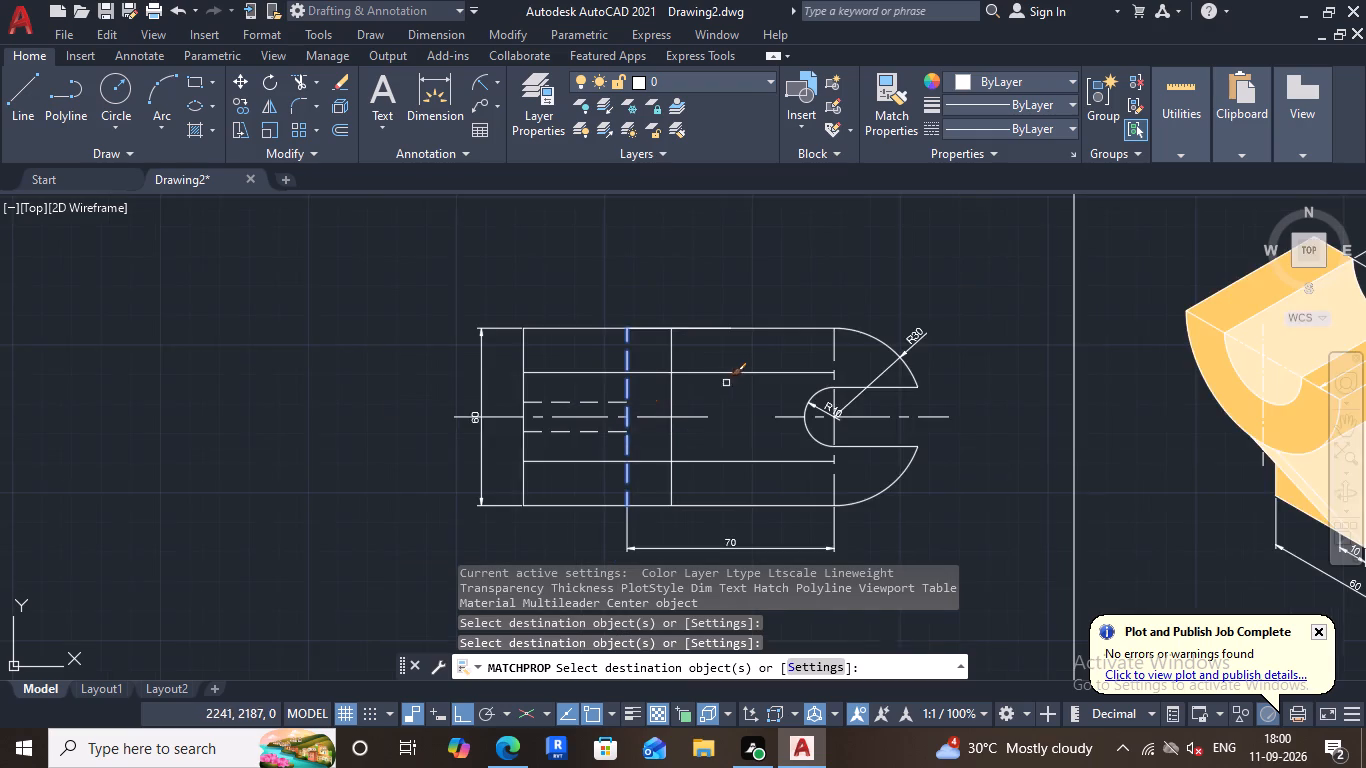
scroll(726, 383, "down", 1)
middle_click_drag(742, 345, 676, 425)
middle_click_drag(772, 332, 767, 392)
scroll(786, 341, "up", 2)
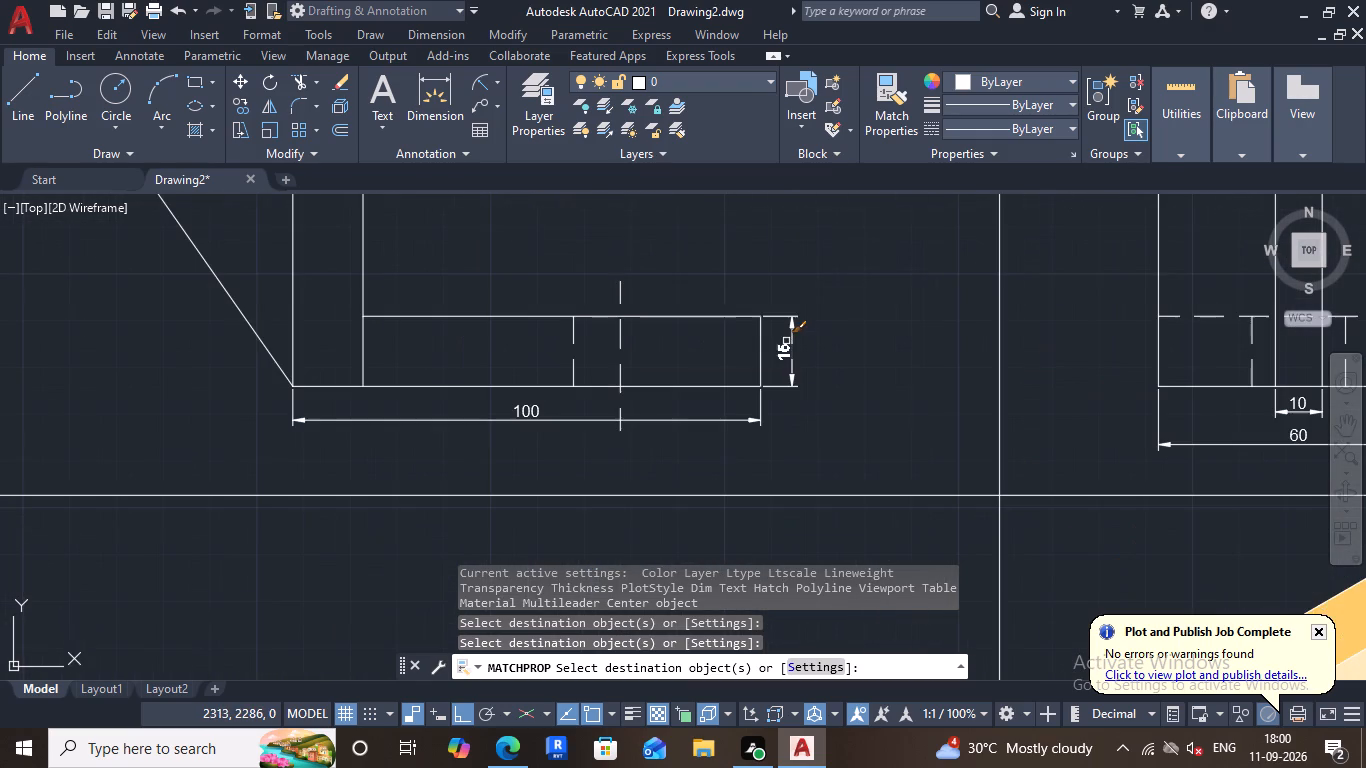
key("Escape")
Examine the front, side, top and isometric views to check their lines and dimensions.
scroll(817, 341, "up", 1)
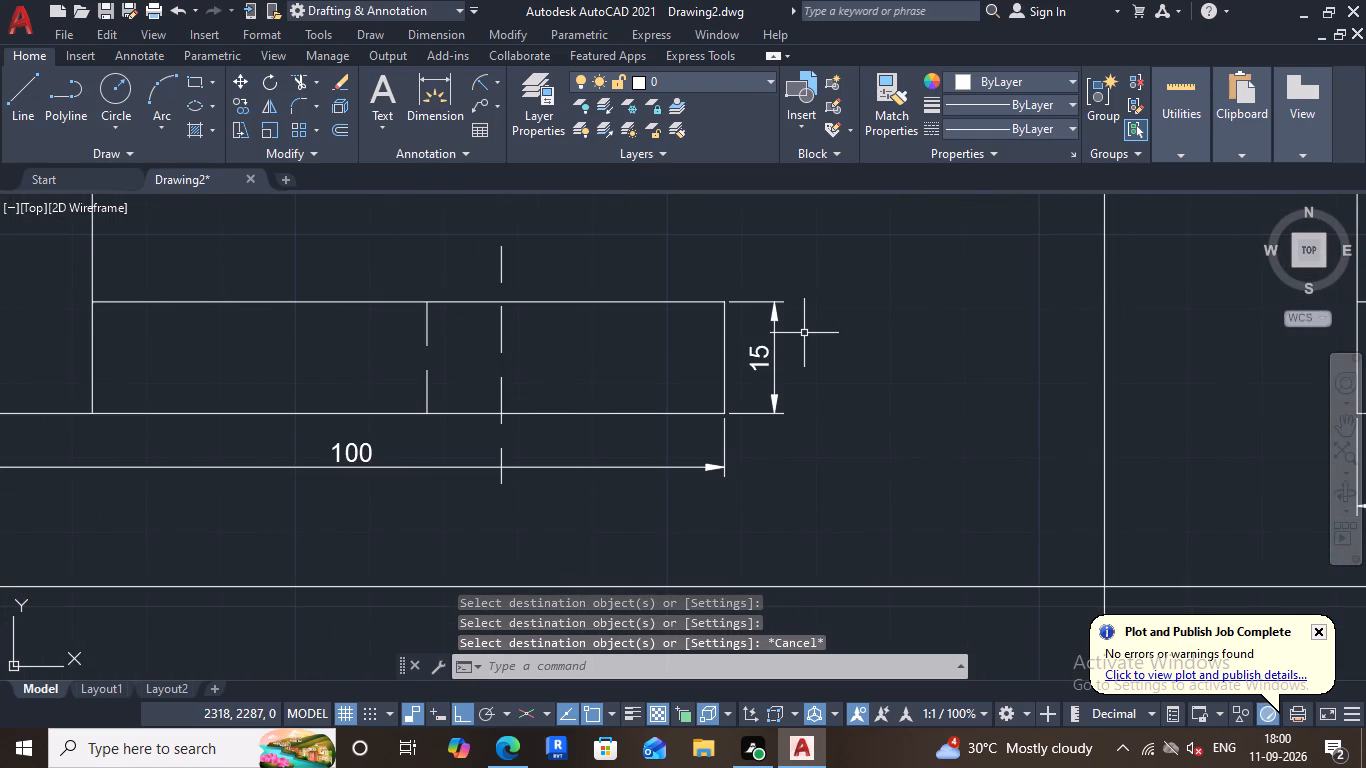
middle_click(807, 333)
scroll(813, 334, "down", 4)
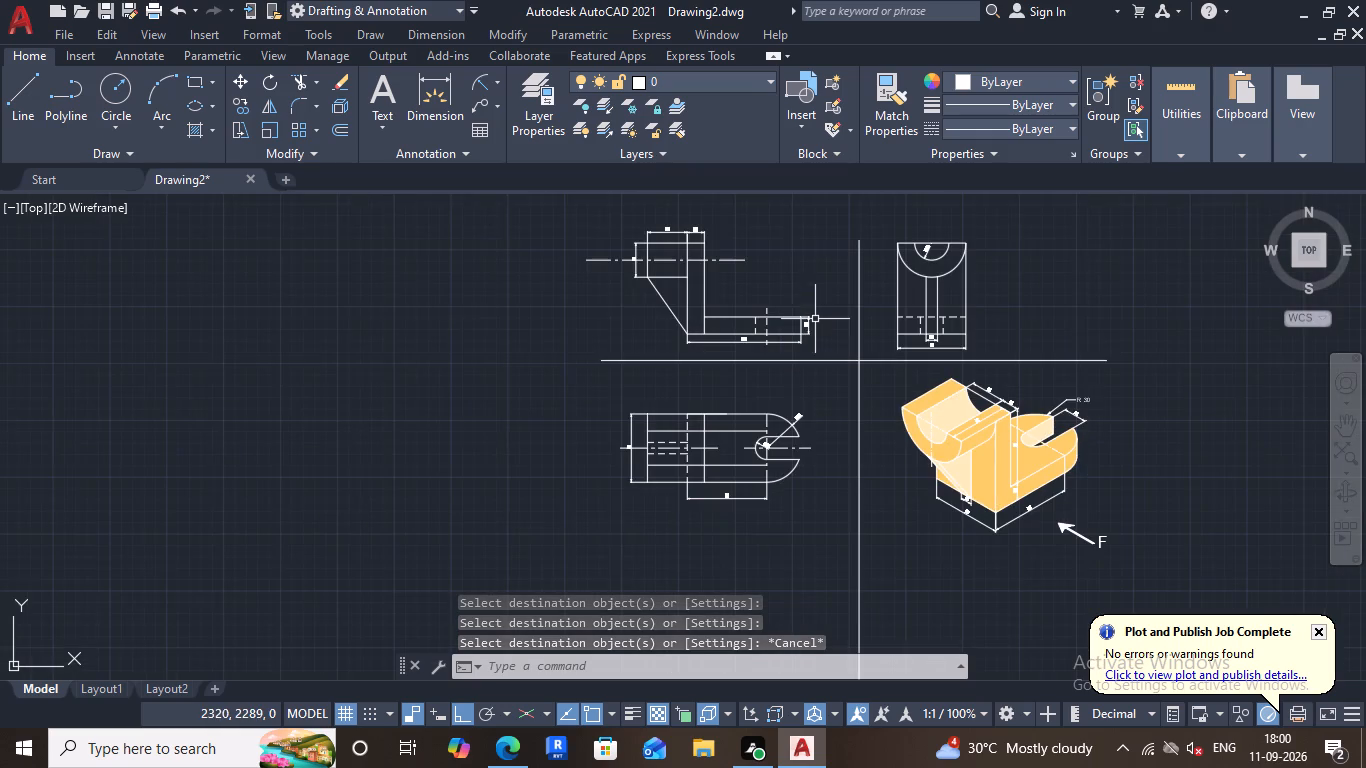
middle_click_drag(822, 316, 739, 335)
scroll(857, 262, "up", 3)
scroll(855, 253, "down", 3)
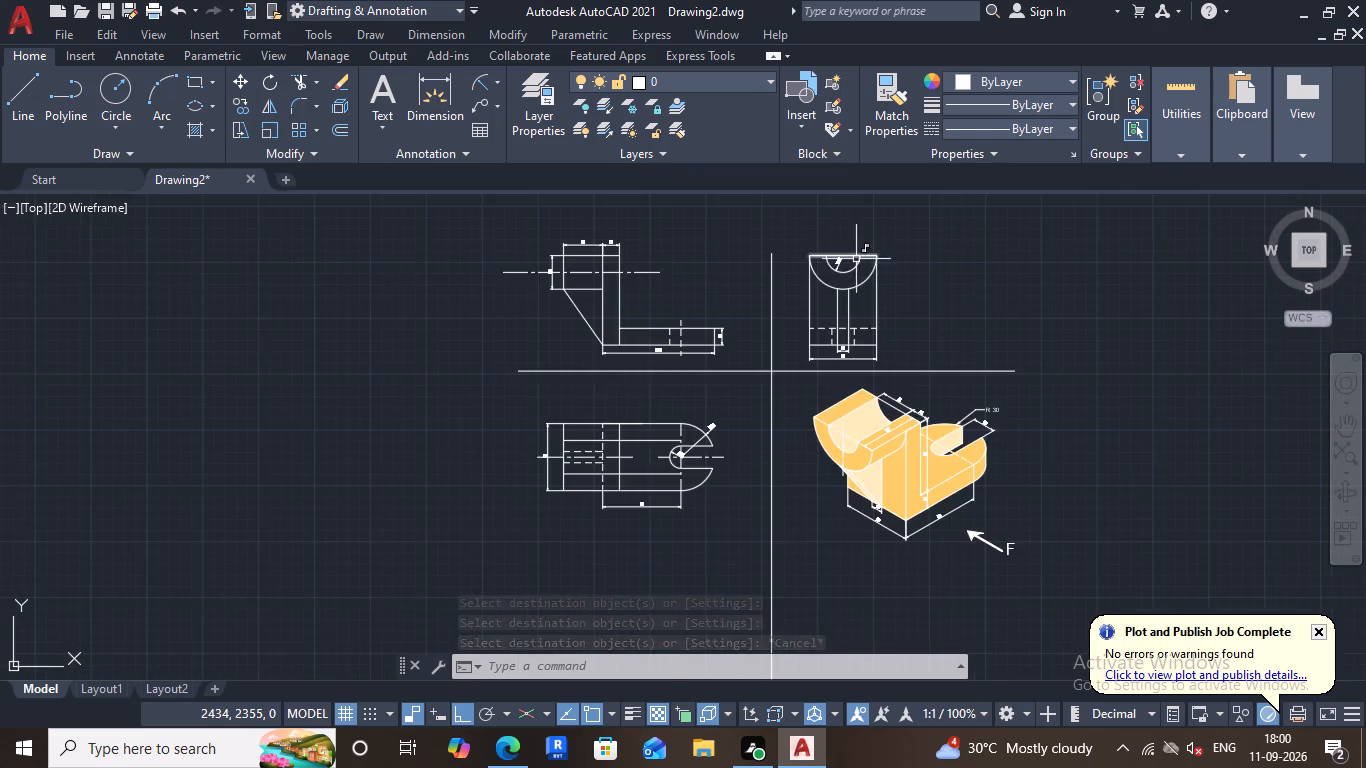
scroll(852, 299, "up", 3)
scroll(846, 312, "down", 4)
scroll(897, 415, "up", 3)
scroll(926, 392, "down", 2)
middle_click_drag(941, 400, 1006, 413)
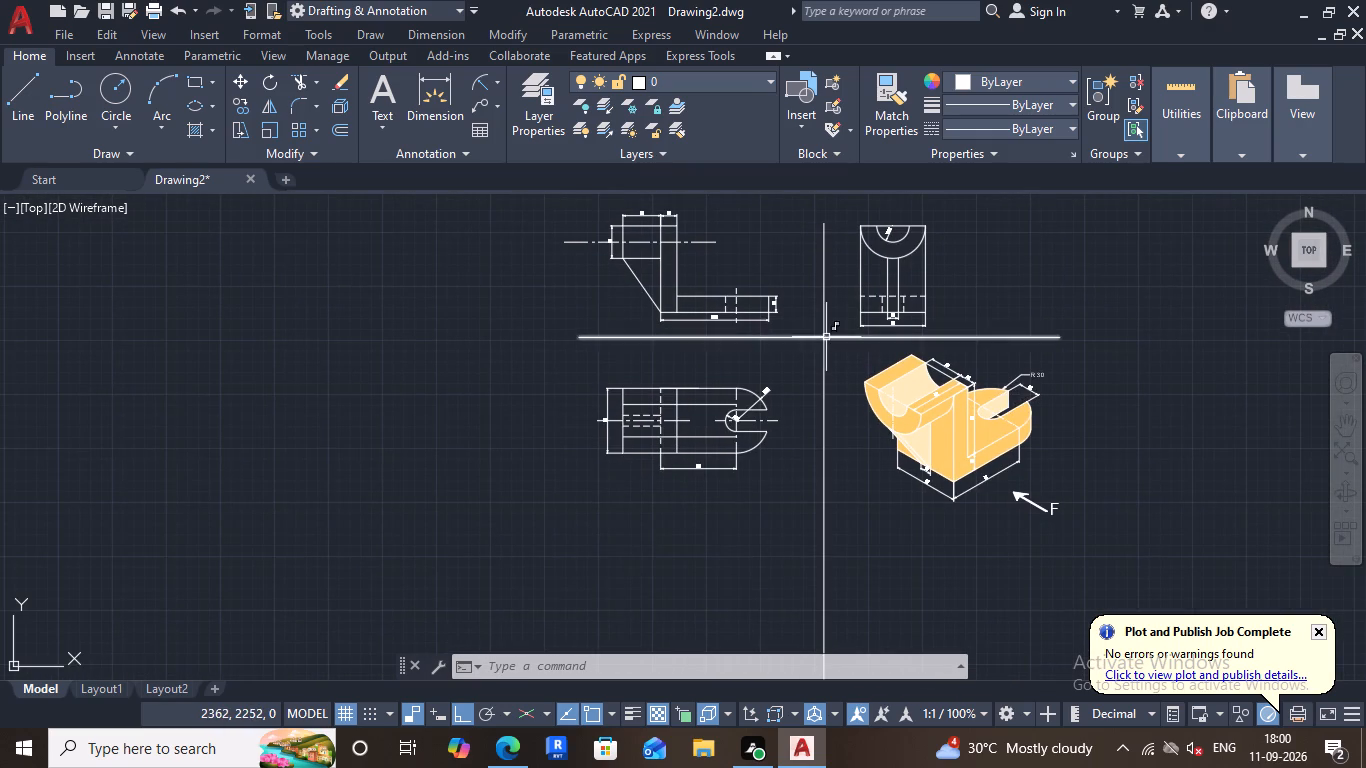
Delete the long horizontal and vertical dividing lines that separate the views.
left_click(826, 337)
left_click(824, 326)
key("Delete")
Copy all three orthographic views and the isometric drawing to the clipboard.
scroll(843, 344, "down", 2)
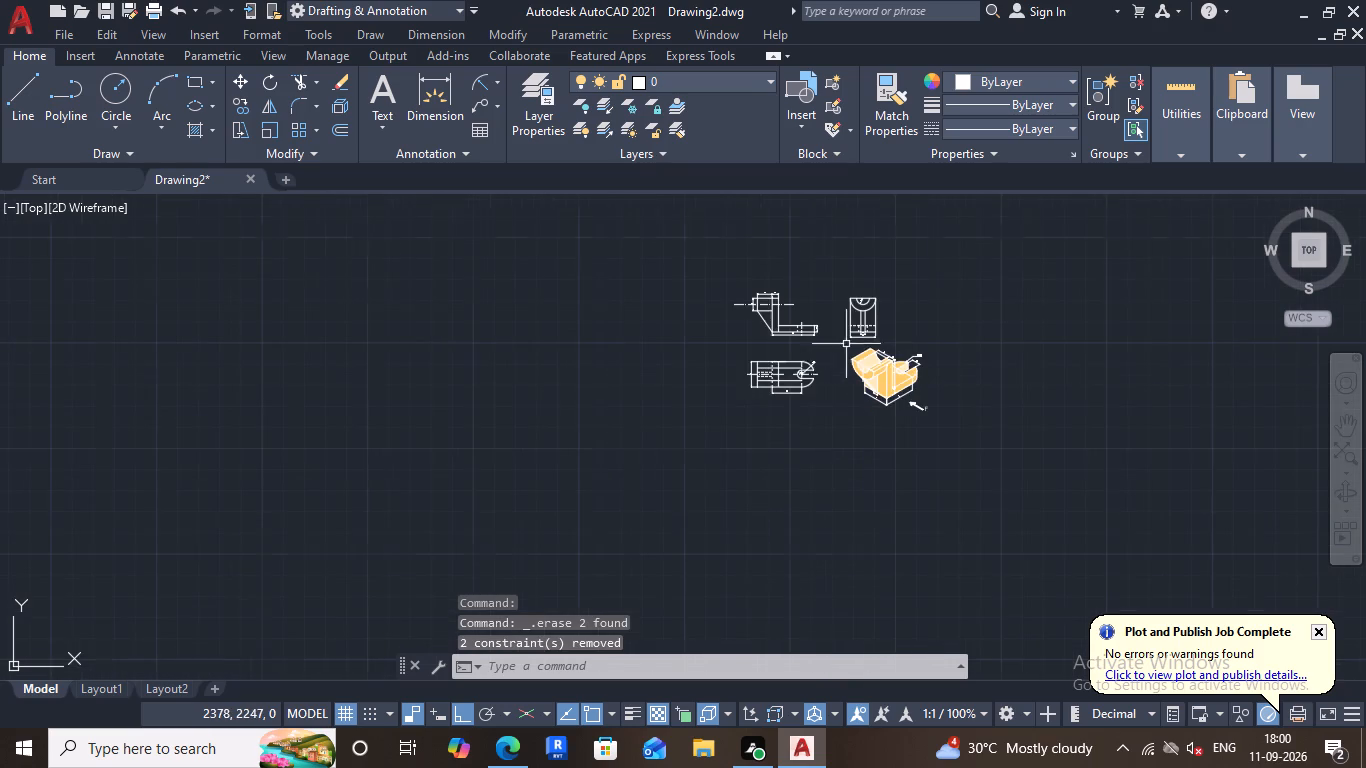
scroll(816, 364, "up", 1)
left_click_drag(1063, 478, 1035, 394)
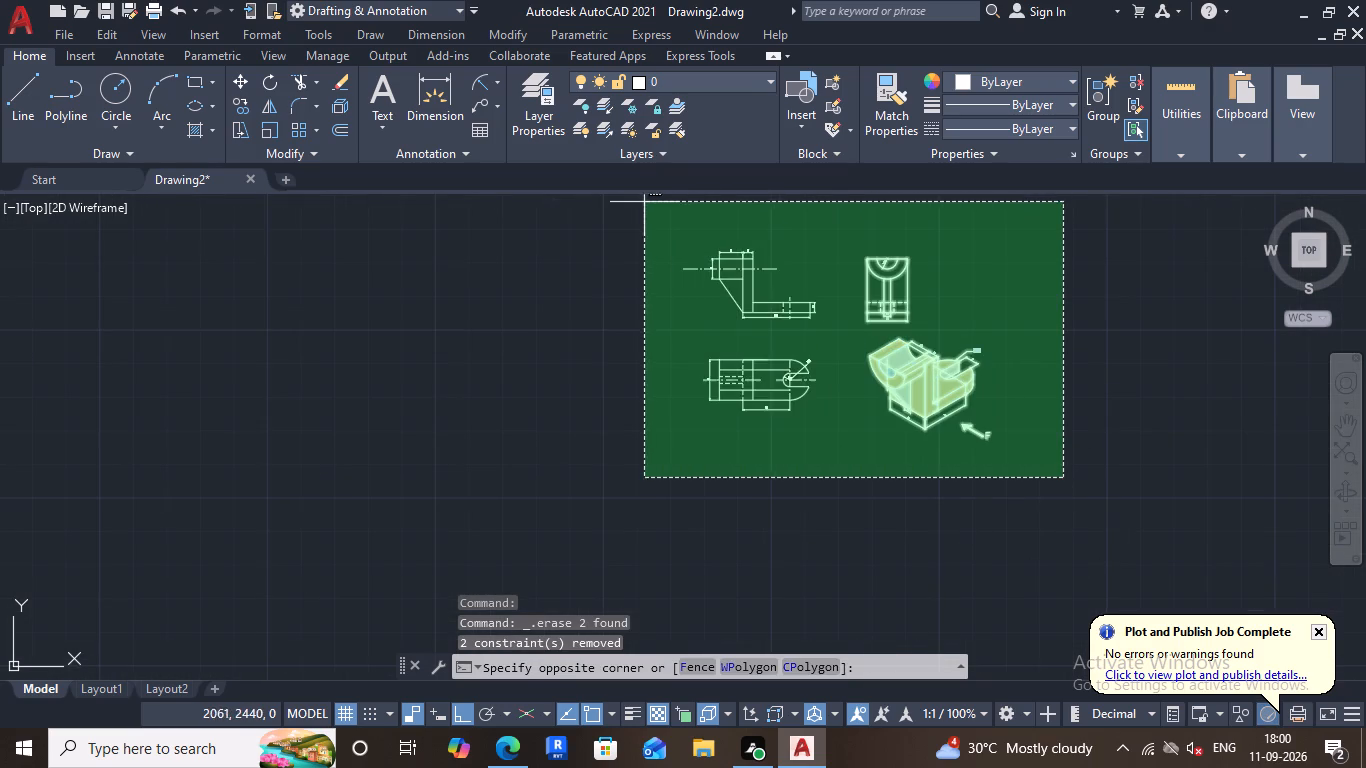
left_click(622, 202)
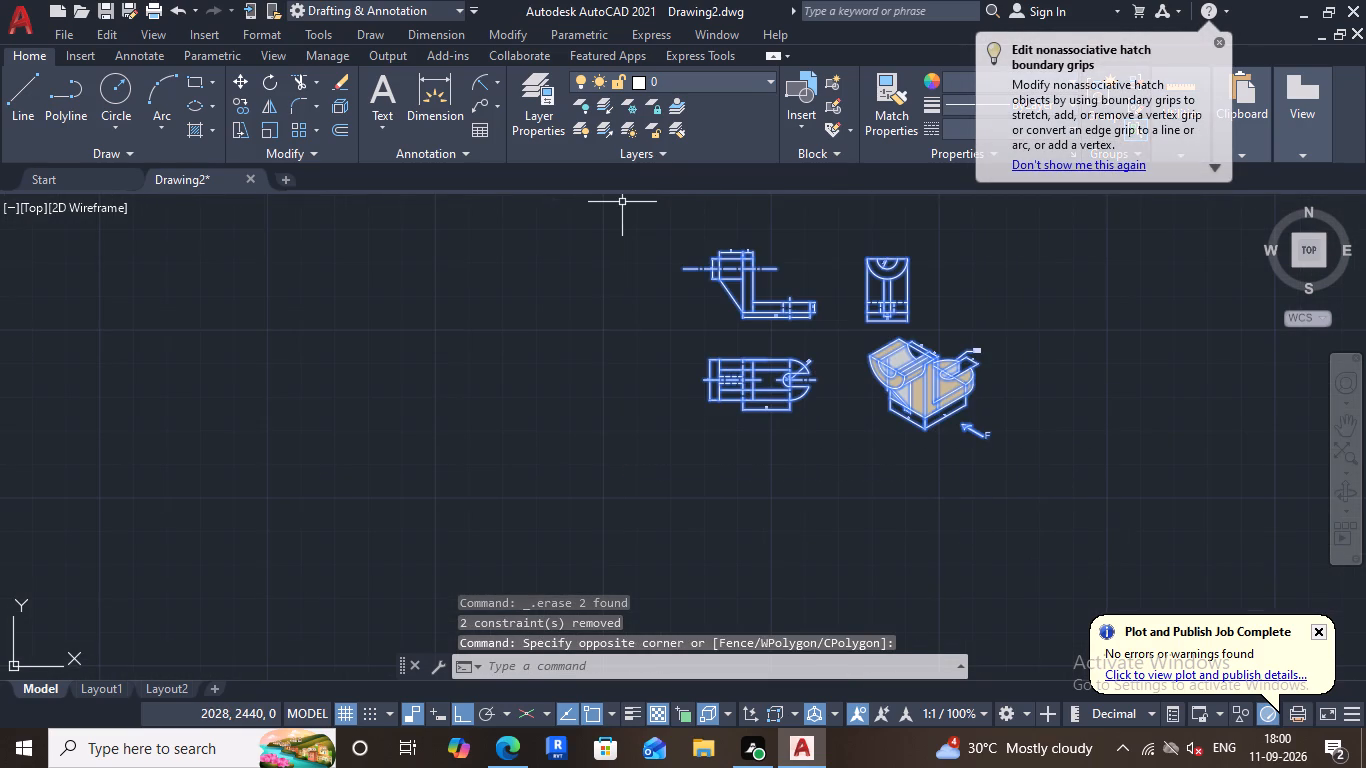
key("ctrl+c")
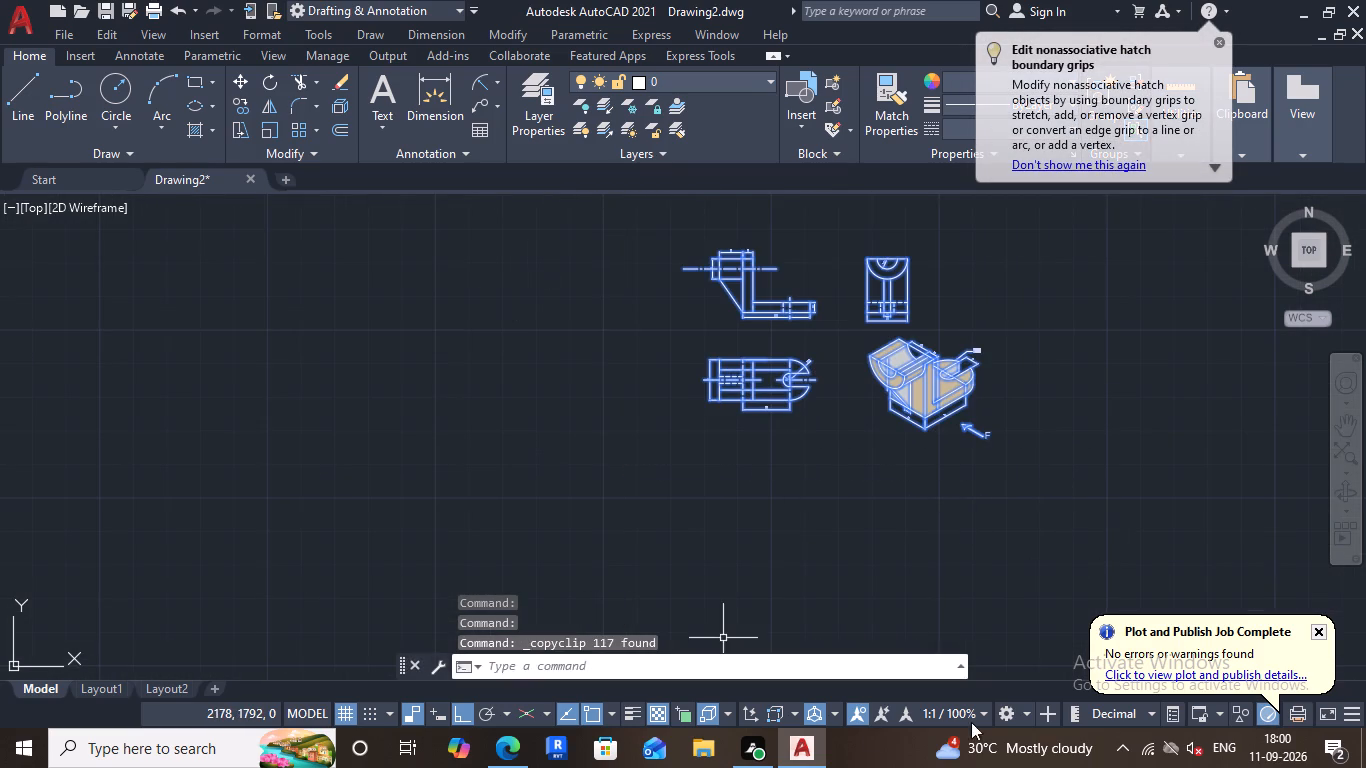
Open the existing drawing file that collects the earlier exercise drawings.
left_click(15, 36)
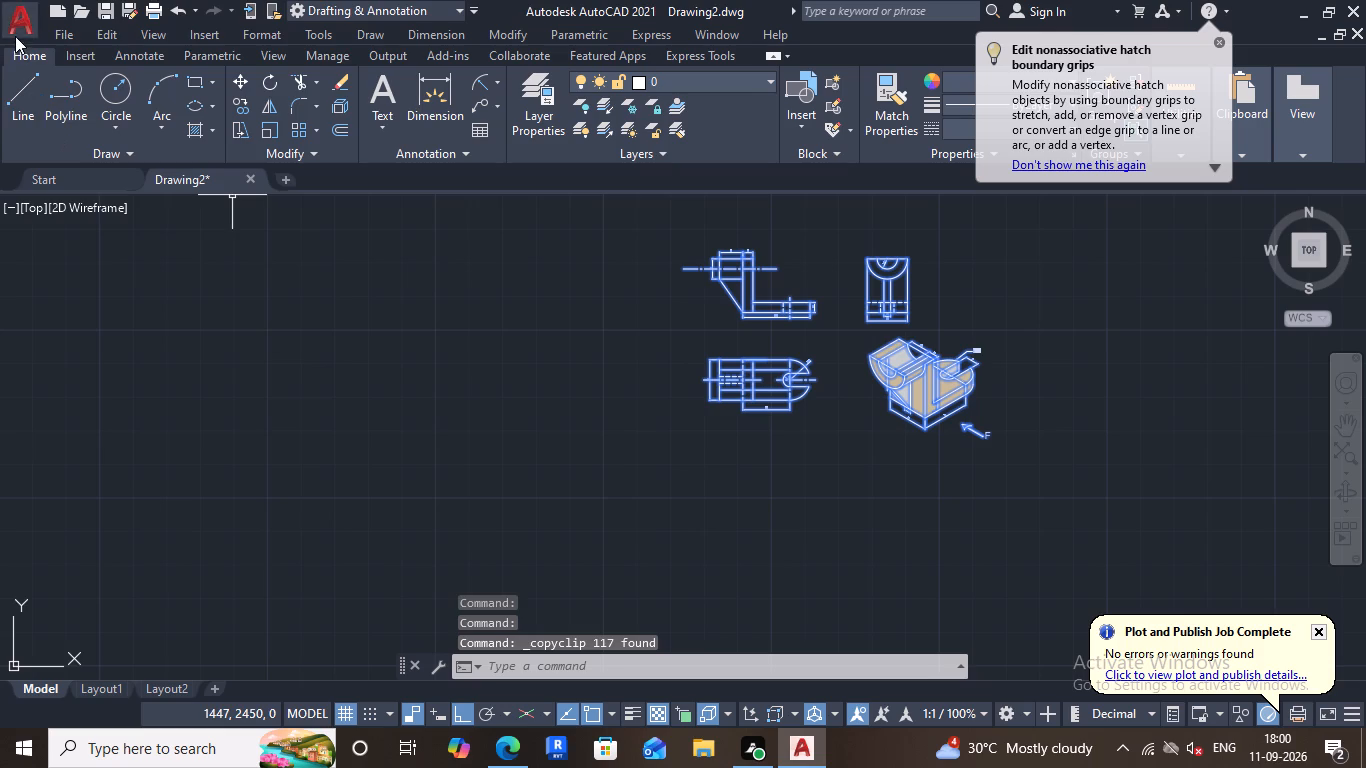
double_click(210, 177)
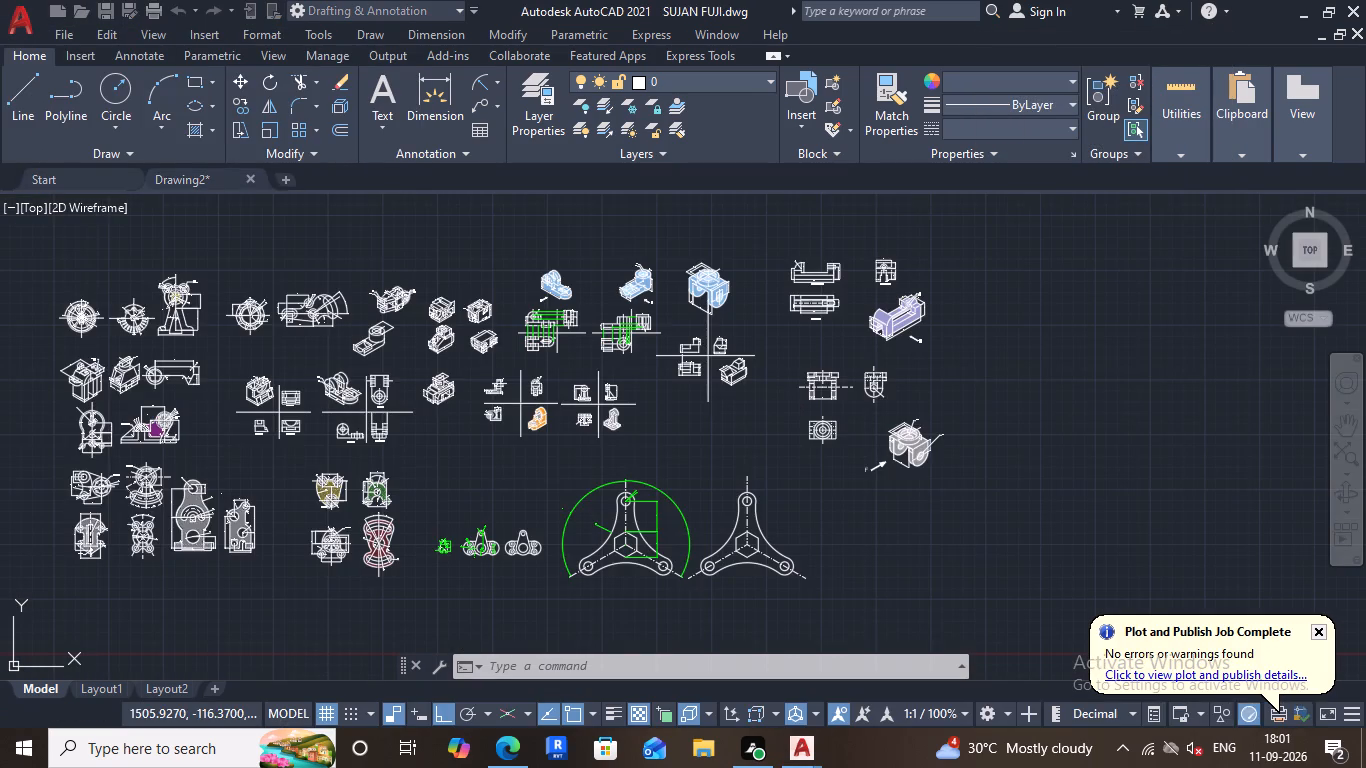
Paste the copied bracket views and isometric beside the grey fork bracket drawing and save the collection file.
key("ctrl+v")
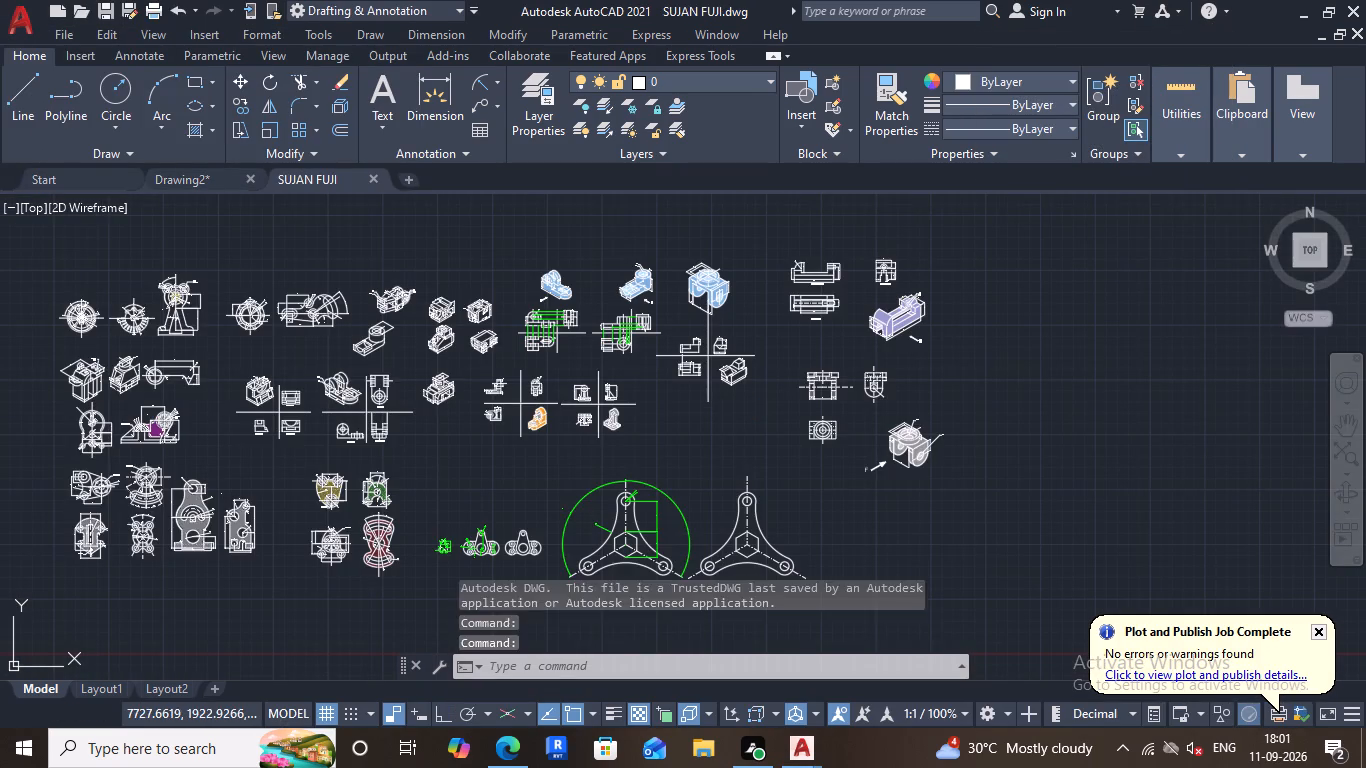
scroll(949, 398, "up", 2)
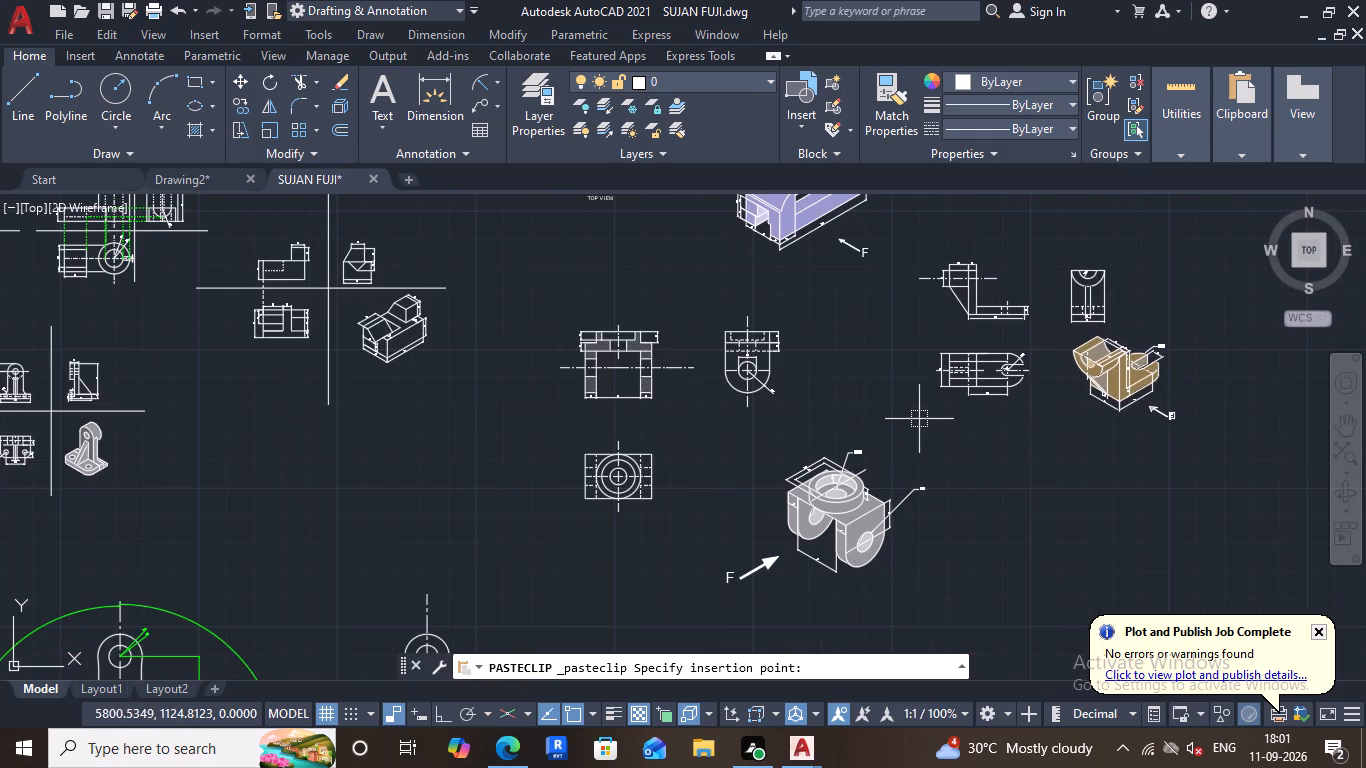
left_click(919, 419)
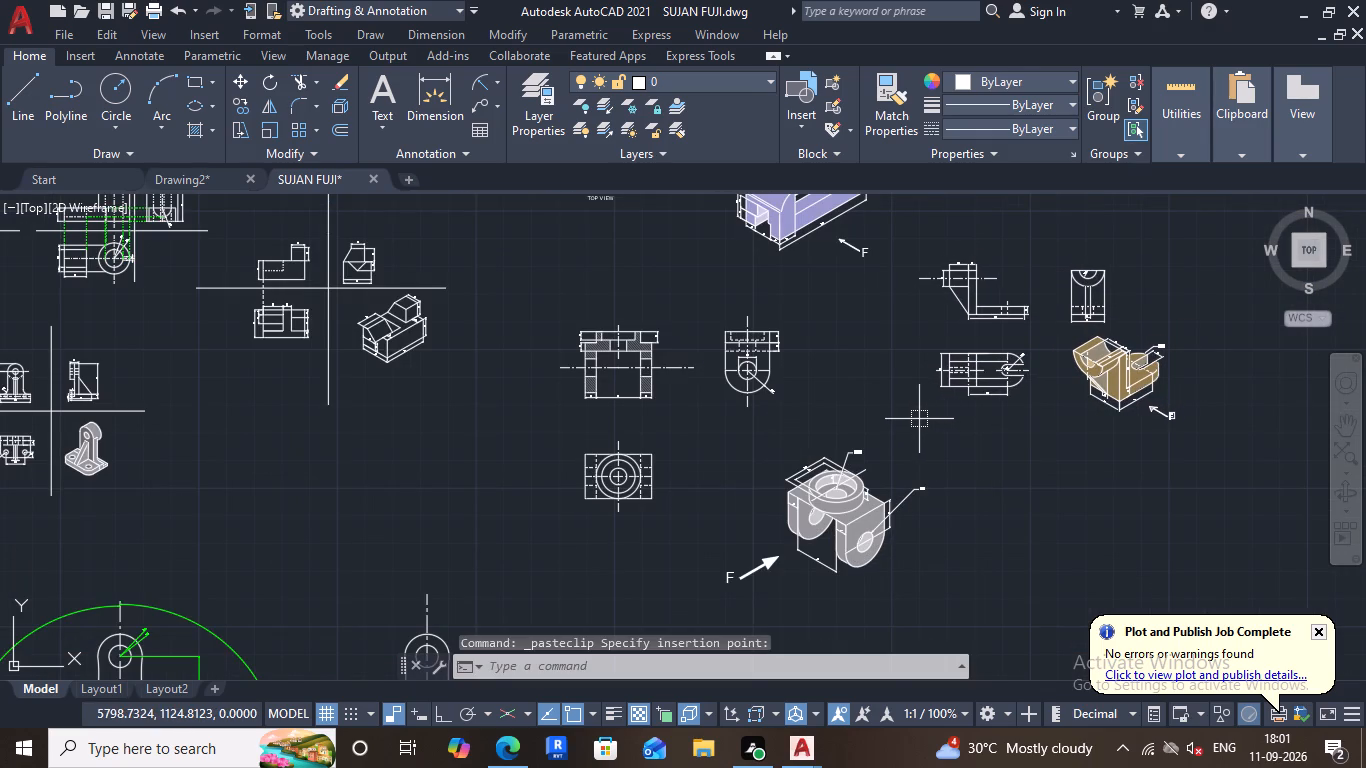
key("ctrl+s")
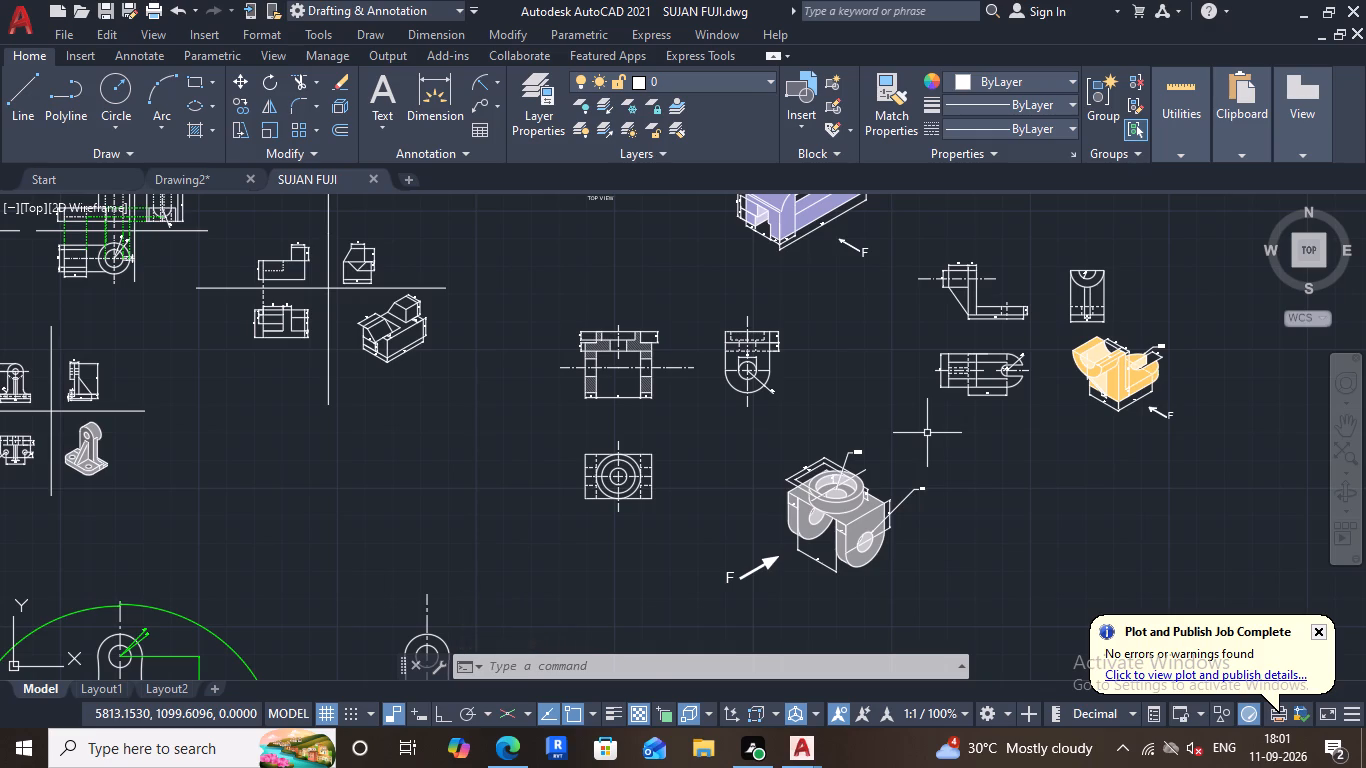
Look over the pasted bracket and the neighbouring orthographic and isometric drawings in the collection file.
scroll(955, 435, "down", 2)
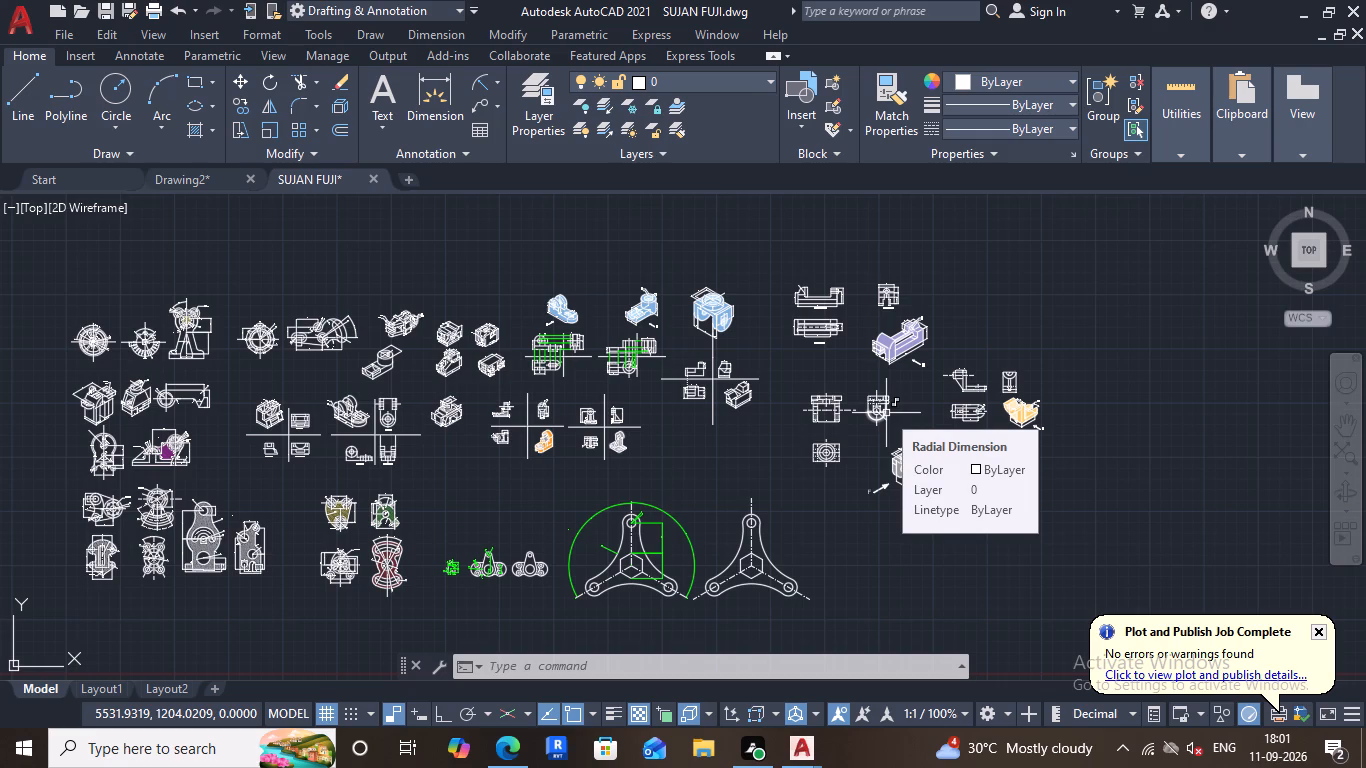
scroll(907, 398, "up", 3)
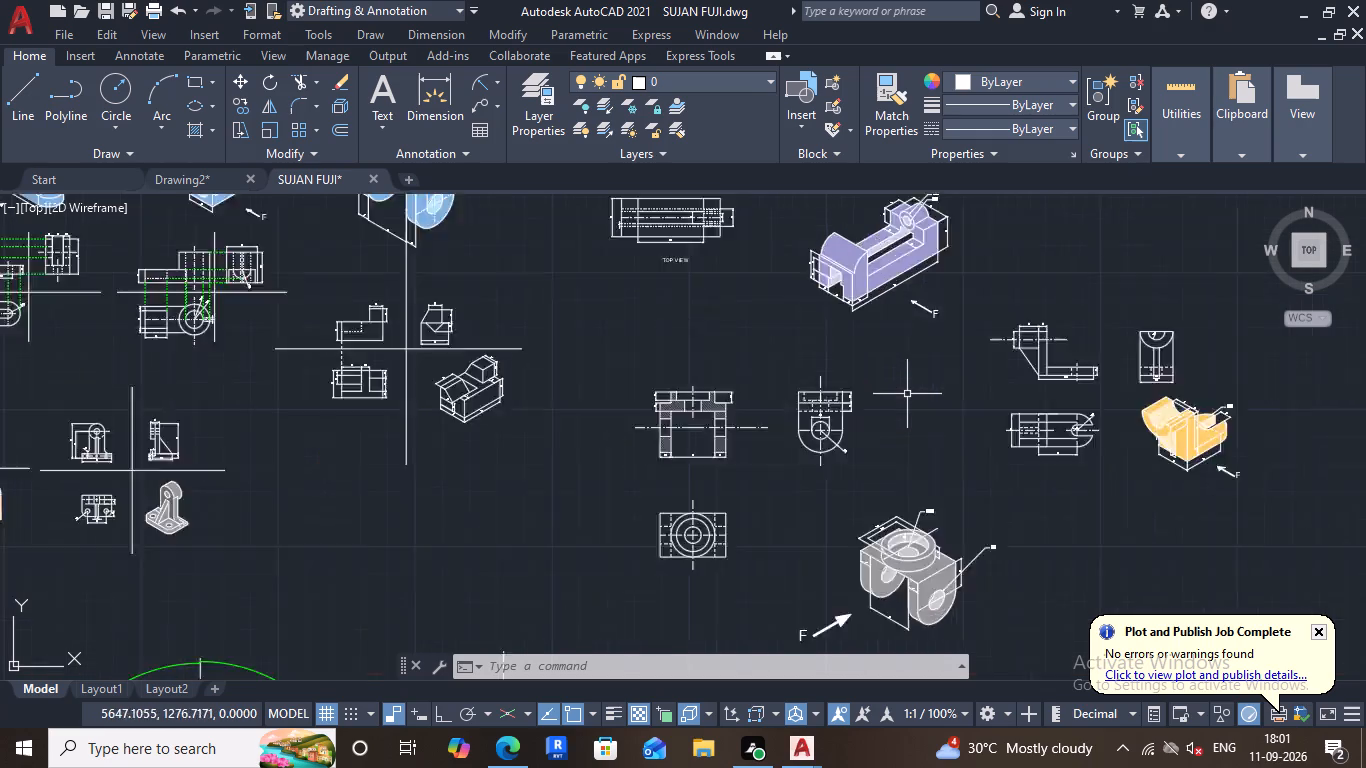
scroll(931, 435, "down", 2)
scroll(918, 312, "up", 3)
scroll(955, 424, "down", 2)
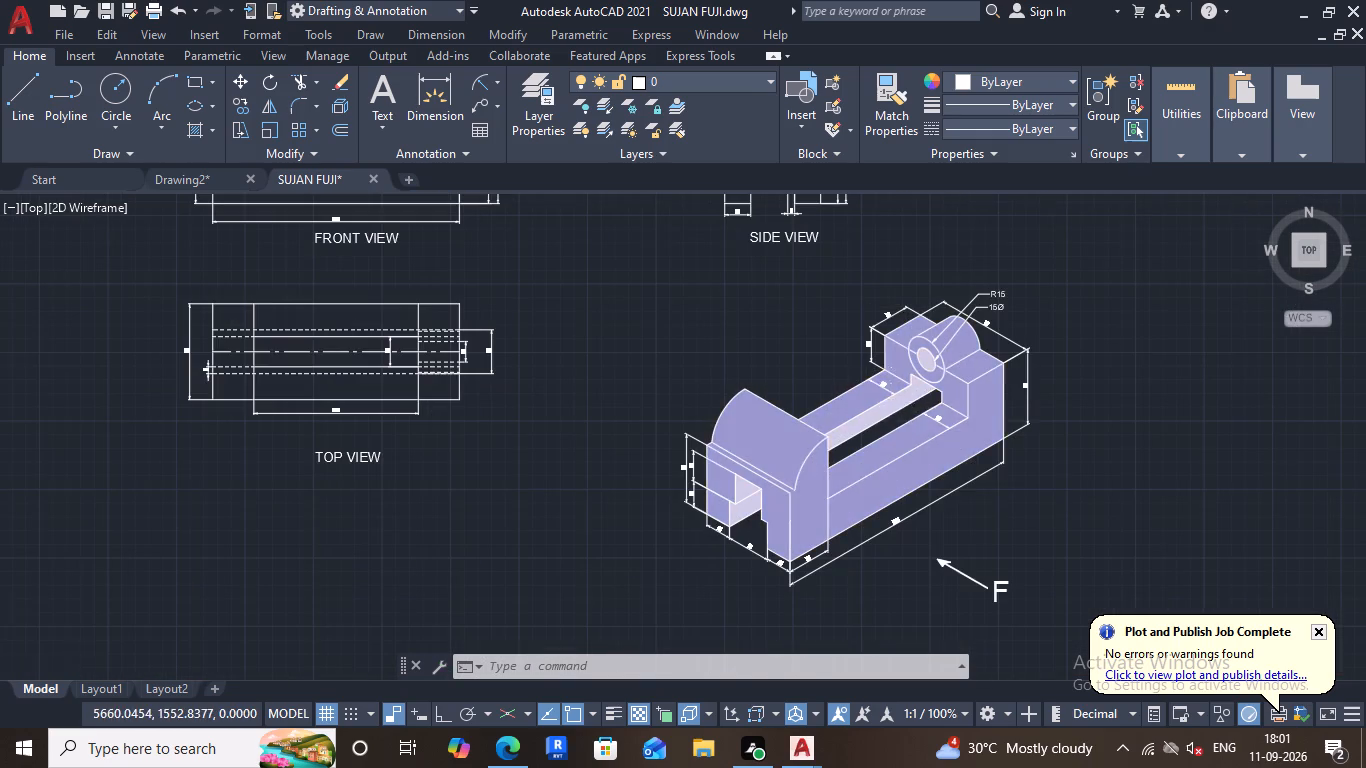
scroll(810, 383, "down", 1)
scroll(652, 427, "up", 2)
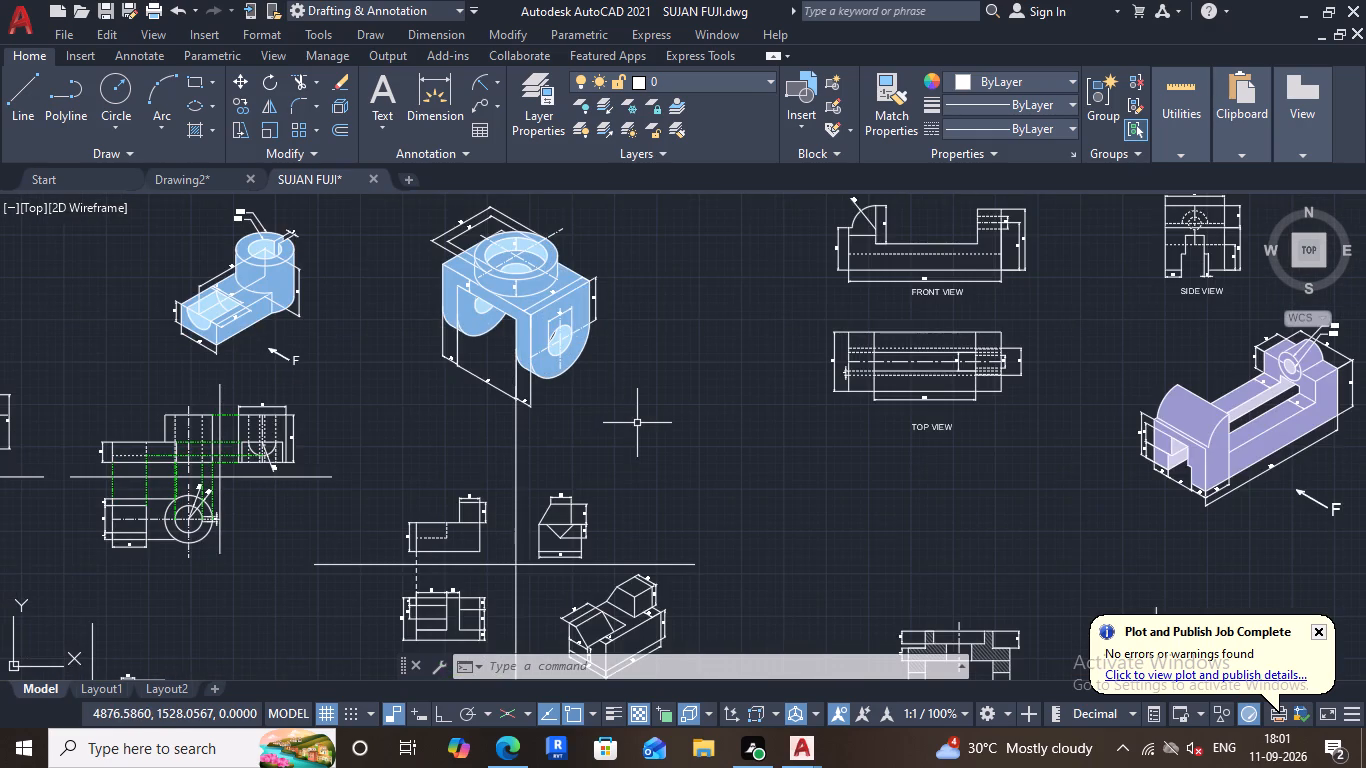
scroll(645, 423, "down", 2)
scroll(851, 430, "down", 2)
scroll(849, 472, "up", 2)
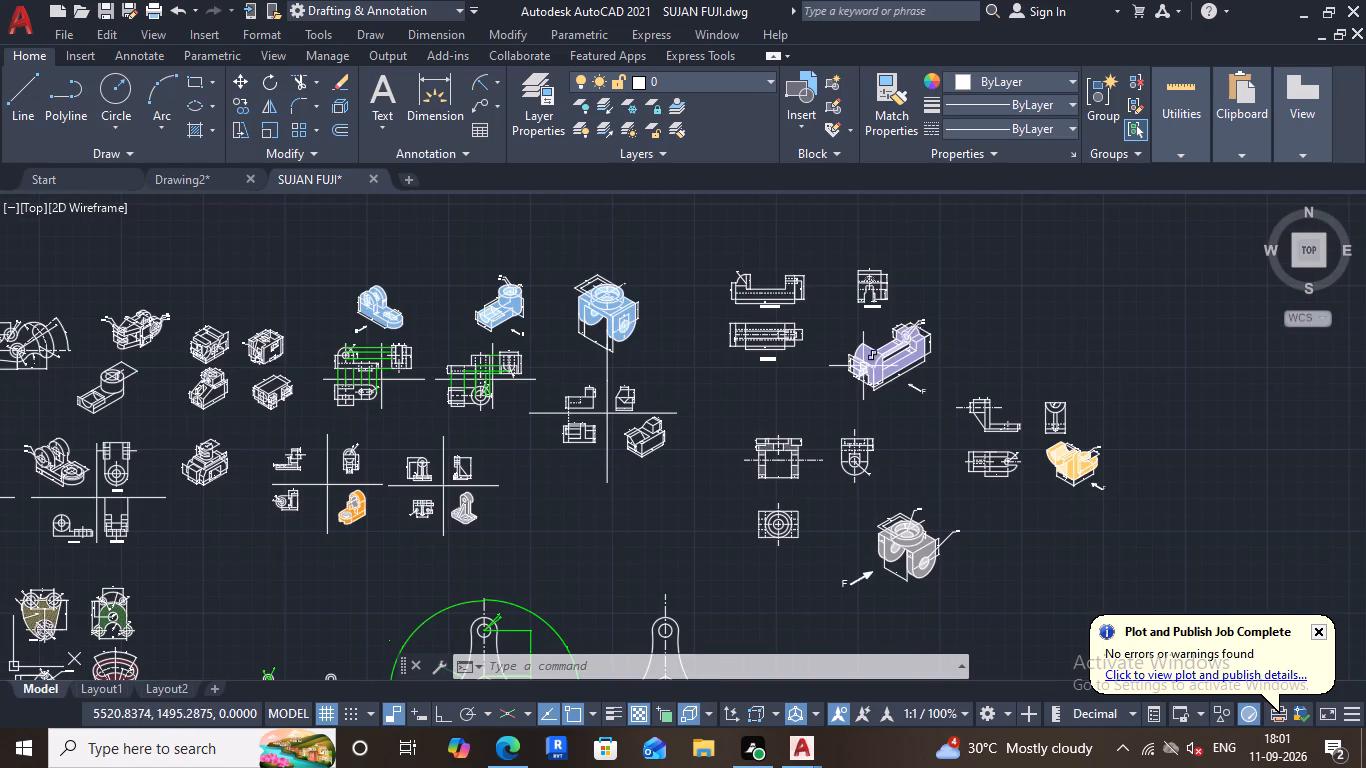
Save the collection drawing again.
key("ctrl+s")
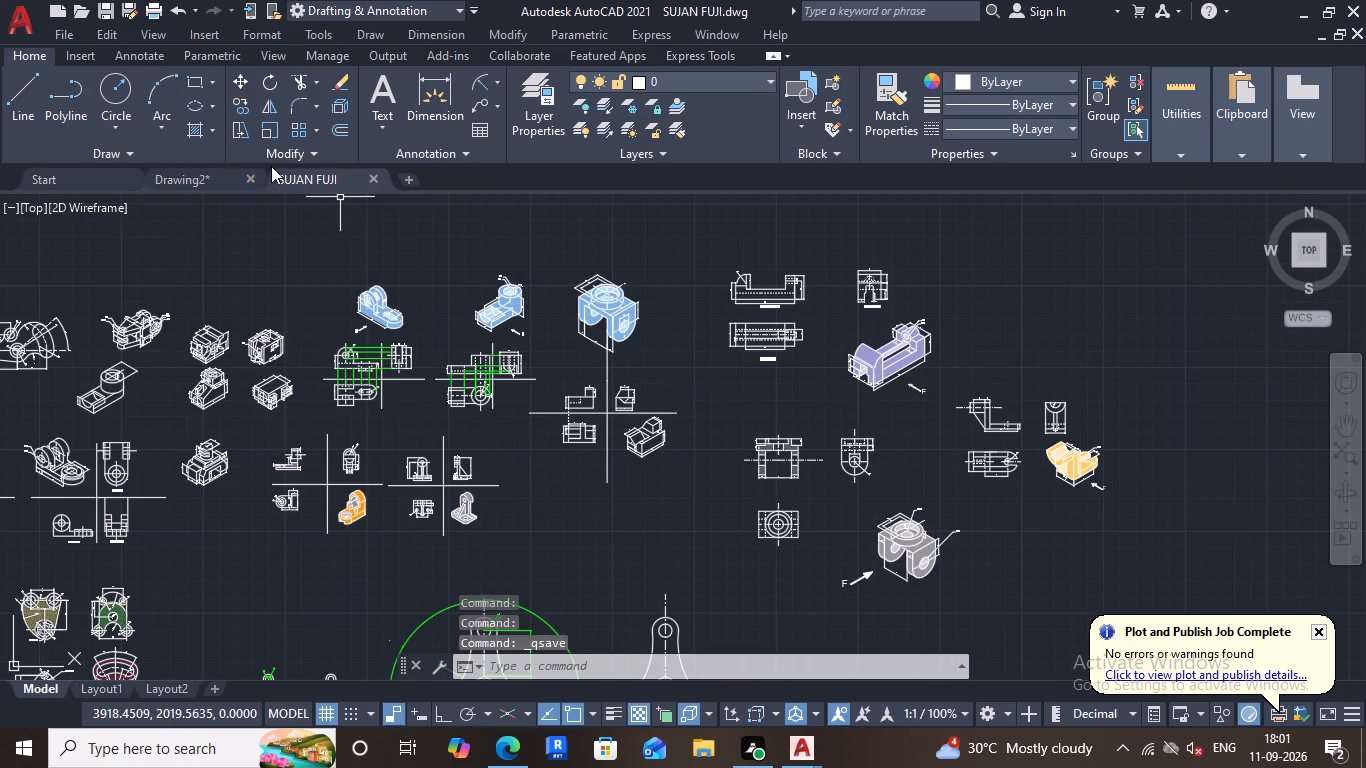
Return to Drawing2 and draw a vertical dividing line between the front and top views and the side and isometric views.
left_click(221, 173)
scroll(922, 360, "down", 1)
scroll(925, 360, "up", 2)
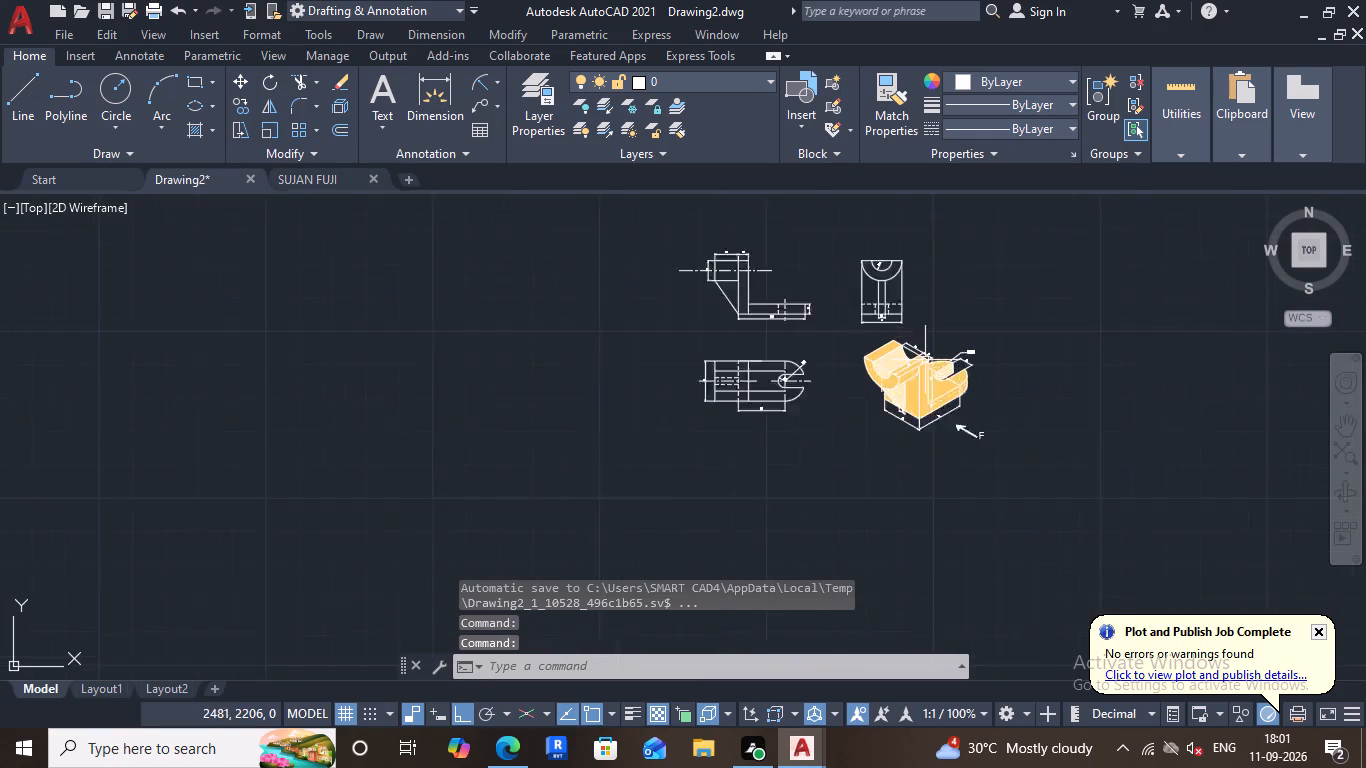
scroll(925, 359, "up", 1)
middle_click_drag(936, 364, 1000, 379)
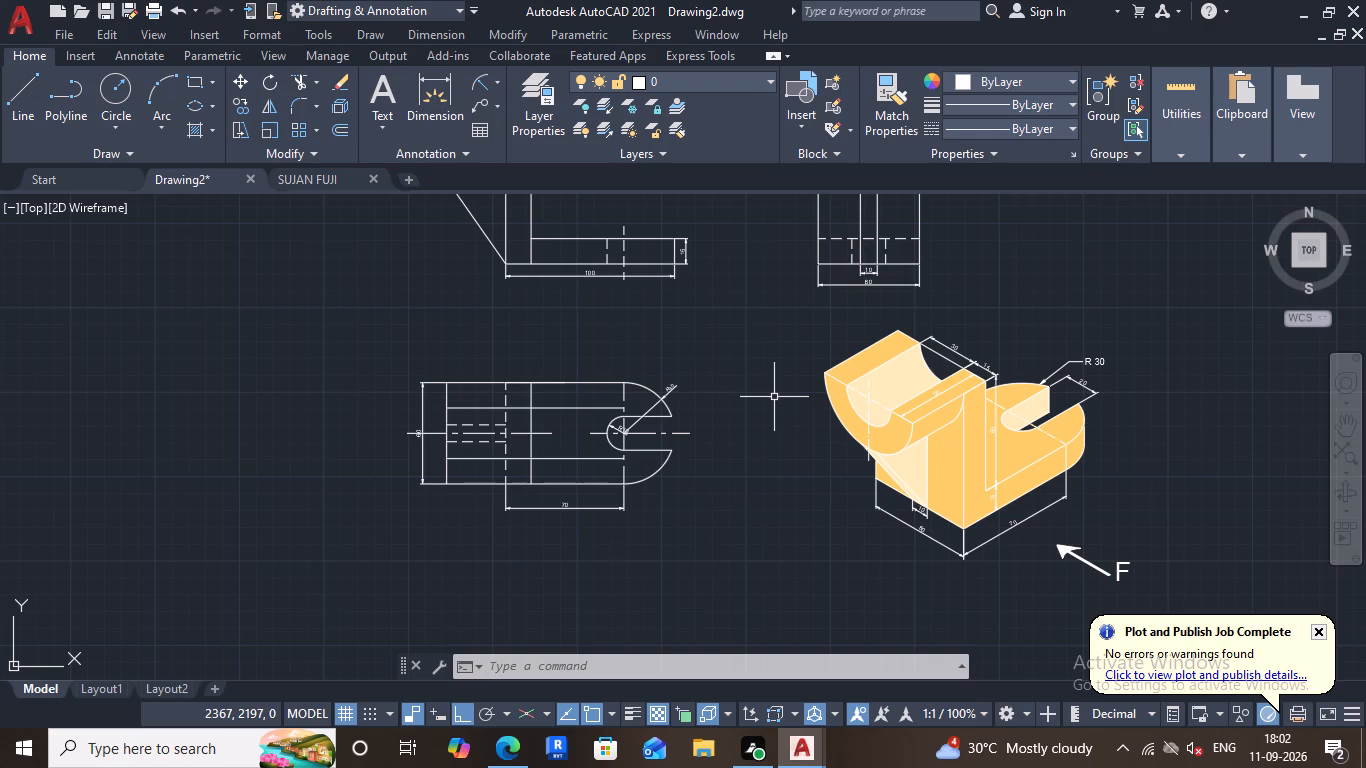
scroll(768, 397, "down", 3)
middle_click_drag(740, 308, 778, 340)
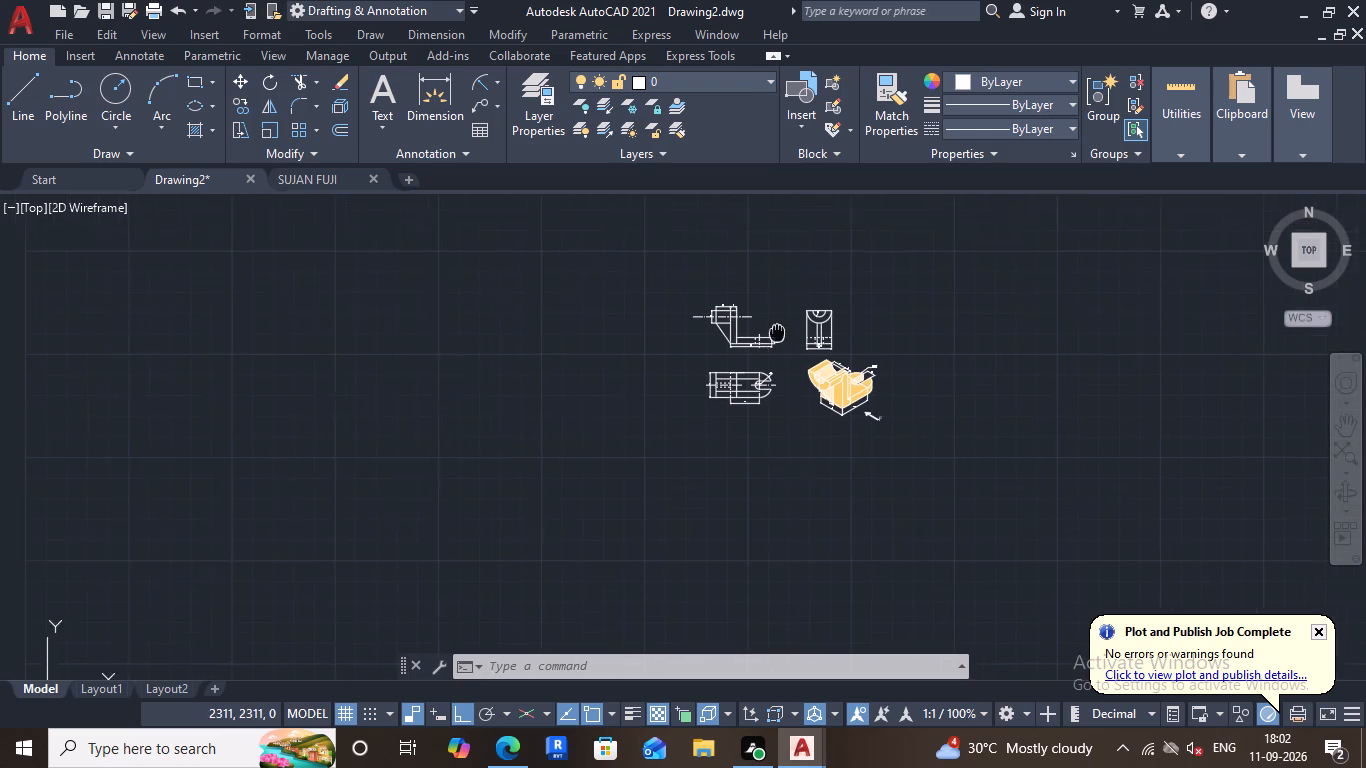
middle_click_drag(778, 340, 759, 387)
scroll(758, 392, "up", 3)
left_click(22, 101)
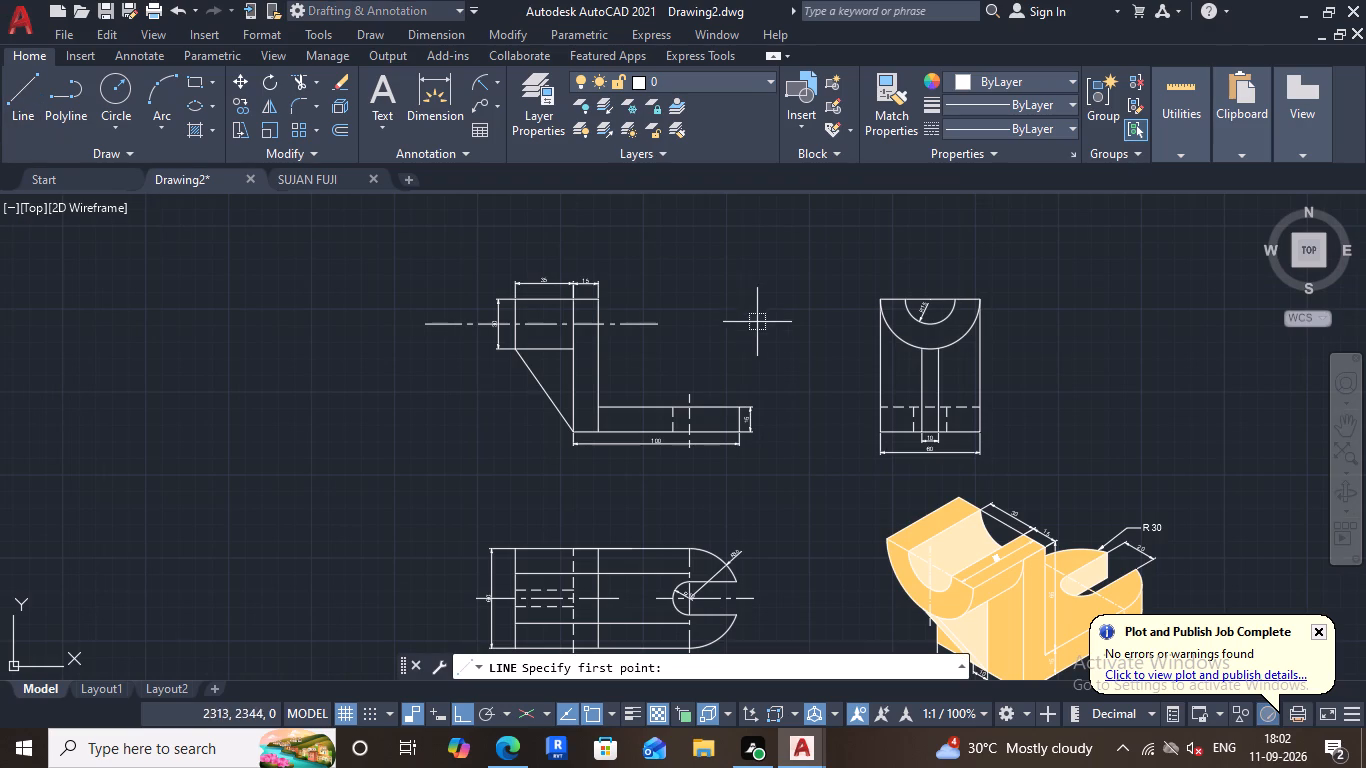
scroll(765, 291, "up", 1)
scroll(771, 280, "down", 2)
left_click(795, 259)
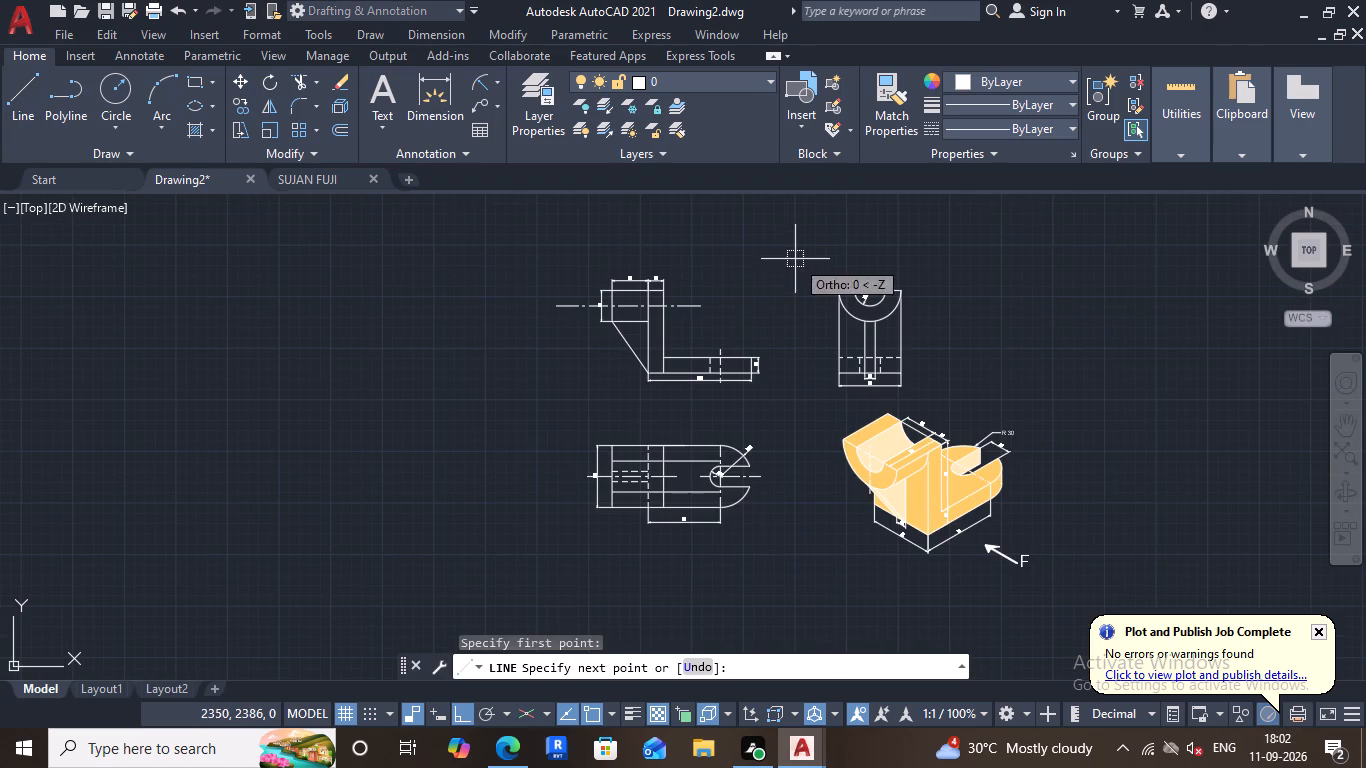
left_click(801, 597)
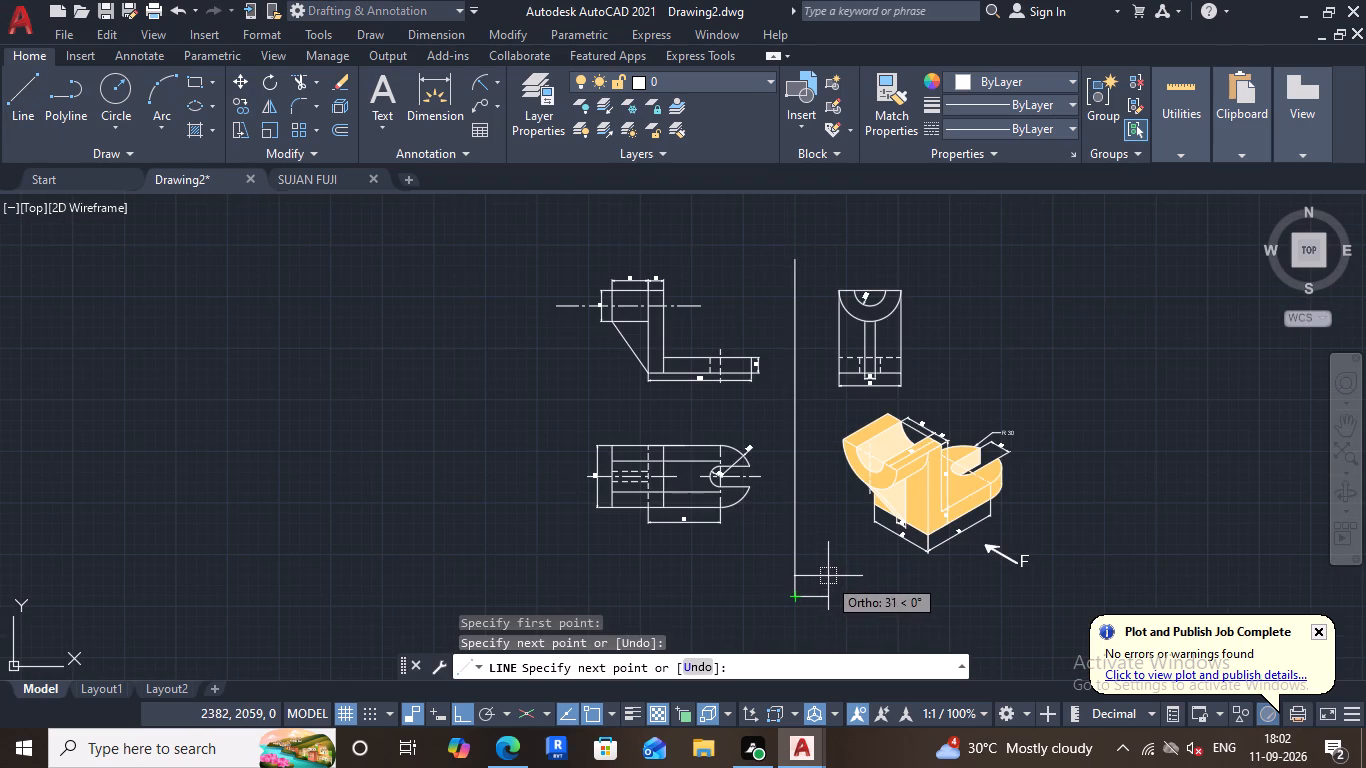
key("Escape")
Draw a horizontal dividing line across the layout, between the front and side views above and the top and isometric views below.
scroll(764, 433, "up", 1)
key("space")
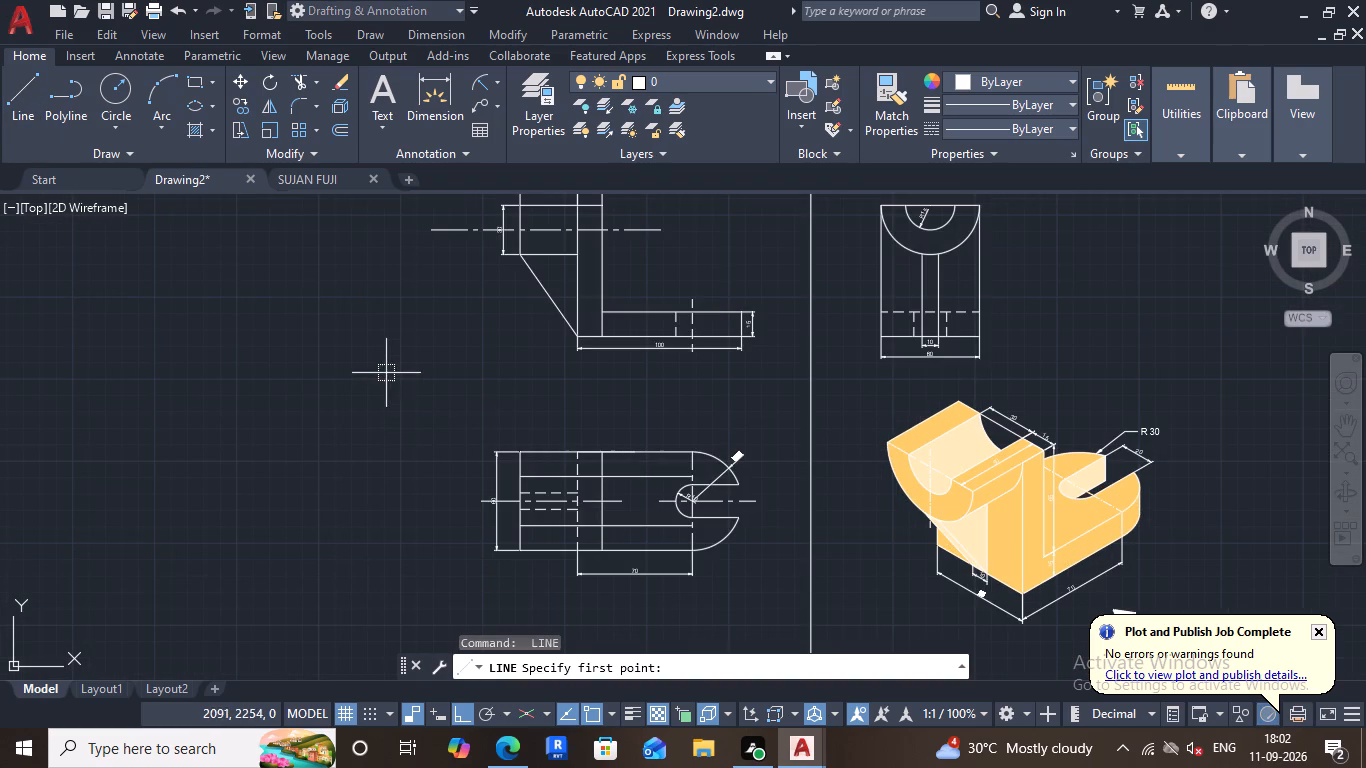
left_click(401, 380)
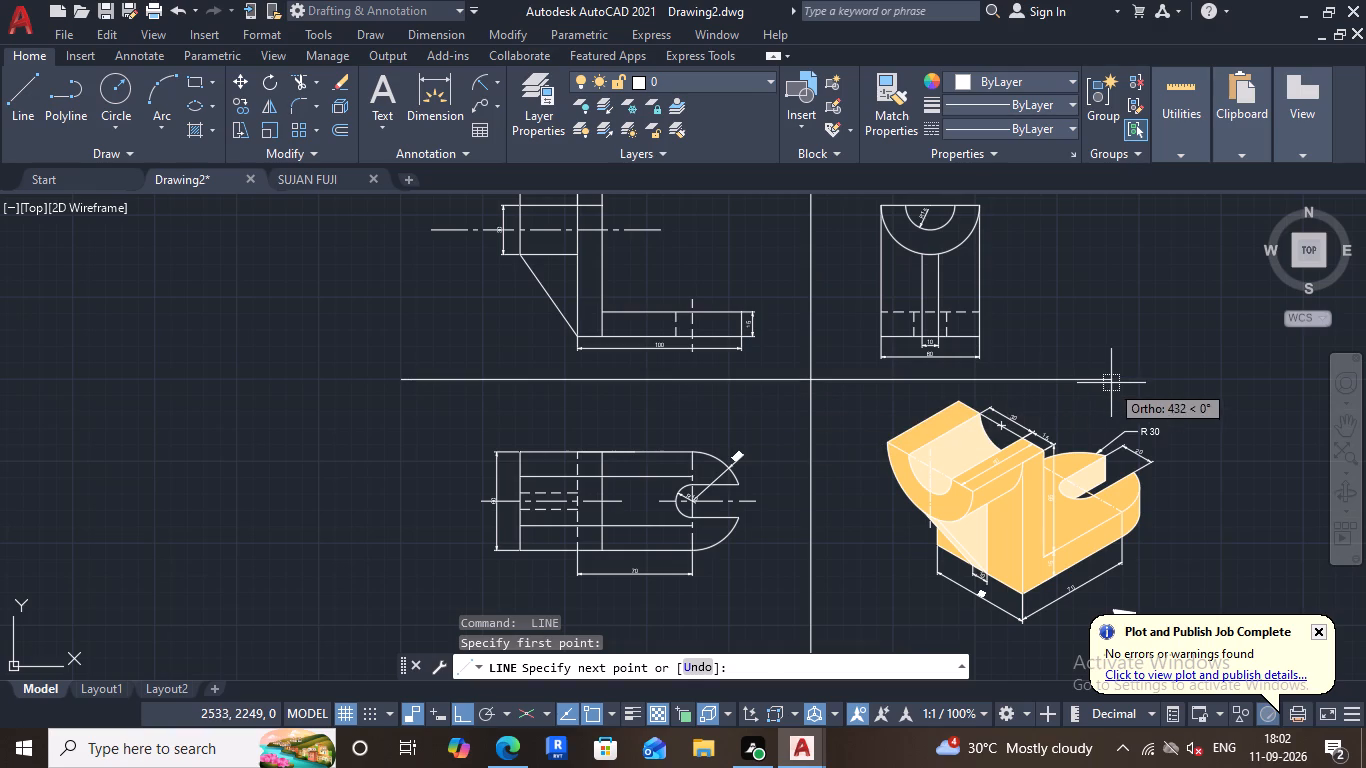
left_click(1219, 379)
key("Escape")
Look over the divided bracket layout, including its top view and isometric drawing.
scroll(1060, 330, "down", 3)
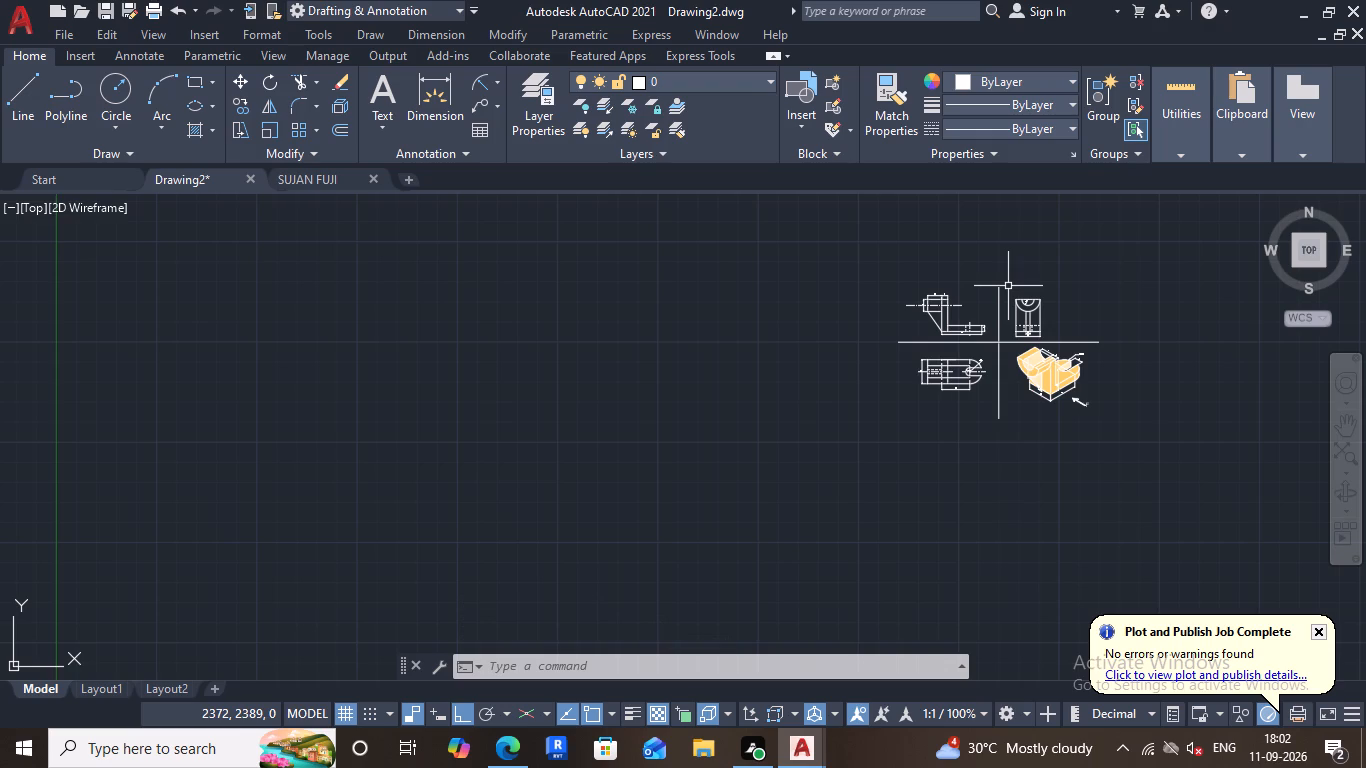
scroll(1020, 308, "up", 2)
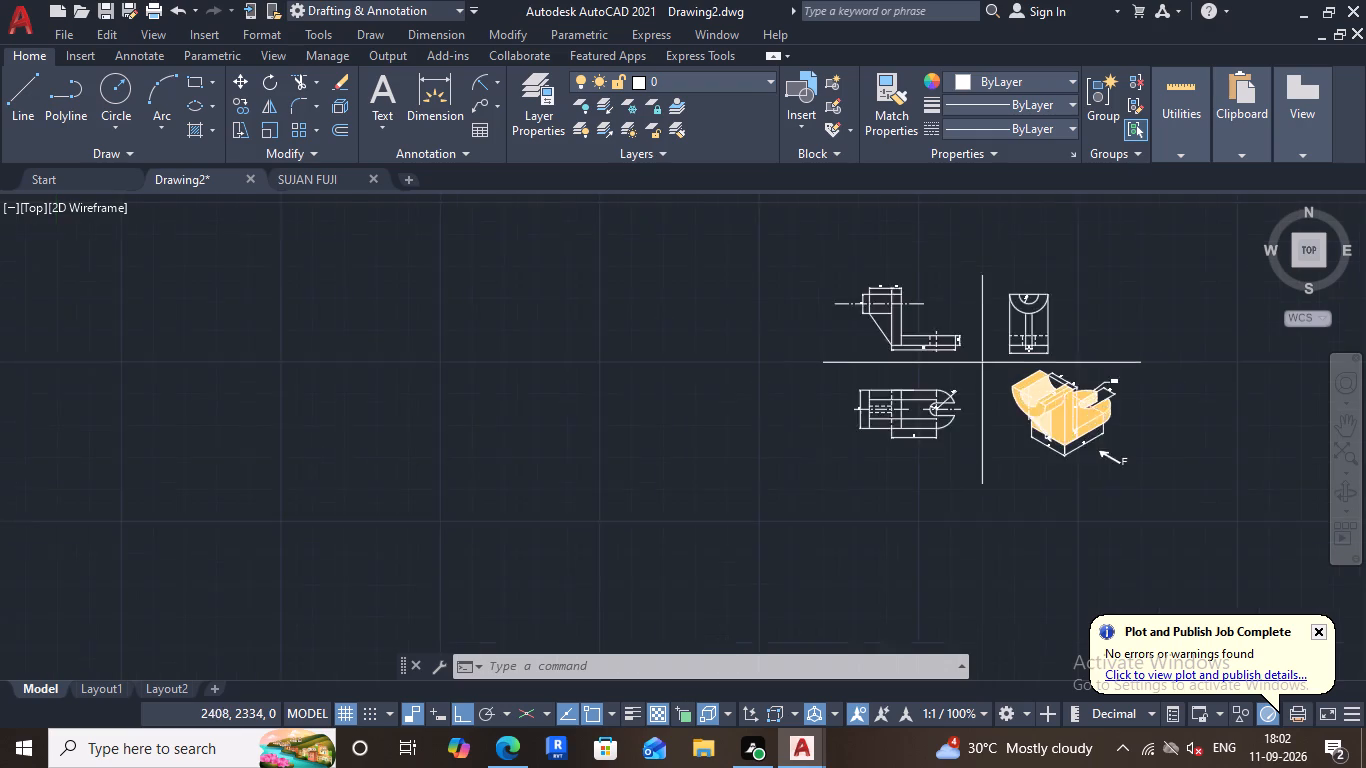
middle_click_drag(1032, 306, 738, 344)
scroll(712, 415, "up", 2)
scroll(721, 397, "down", 2)
scroll(708, 515, "up", 3)
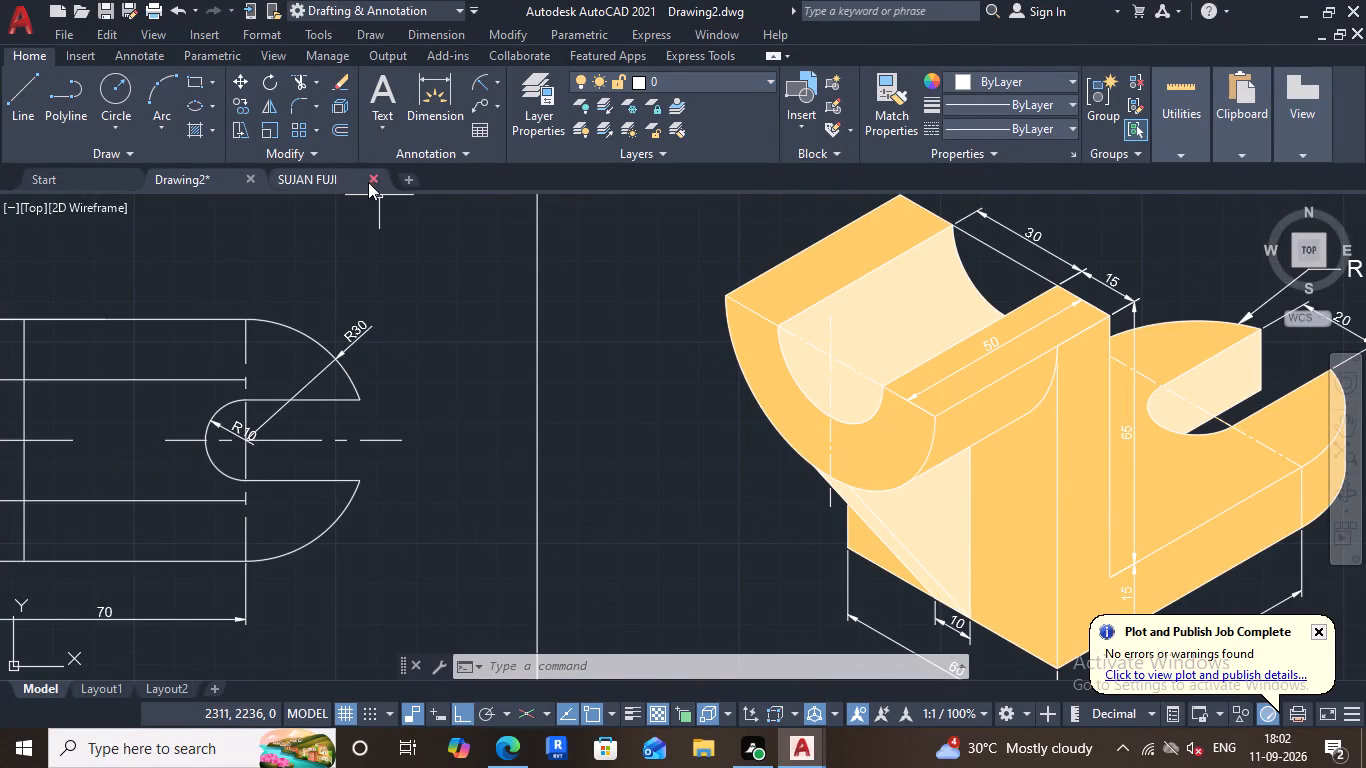
Switch to the collection drawing and examine its shaded isometric parts and their orthographic views.
left_click(342, 175)
scroll(910, 287, "up", 3)
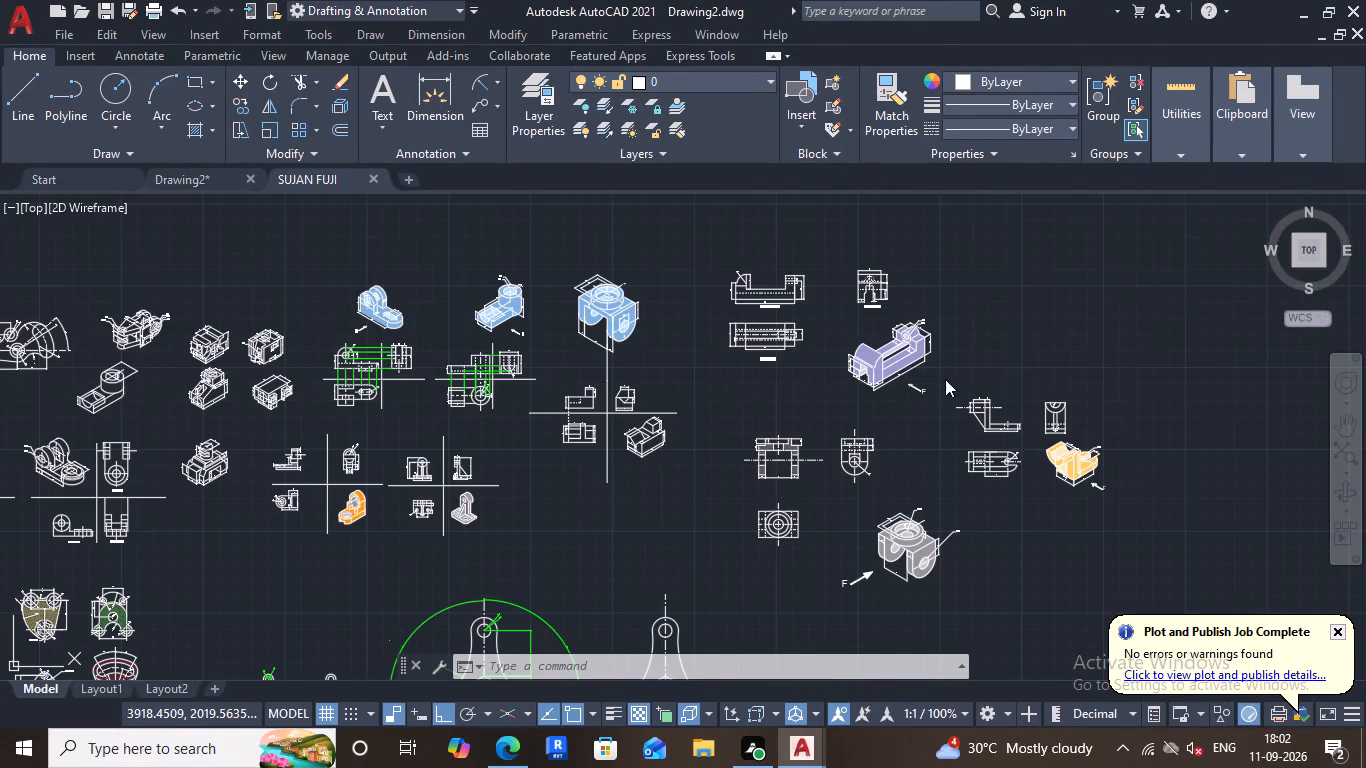
scroll(945, 379, "up", 5)
scroll(489, 356, "up", 3)
scroll(566, 401, "down", 2)
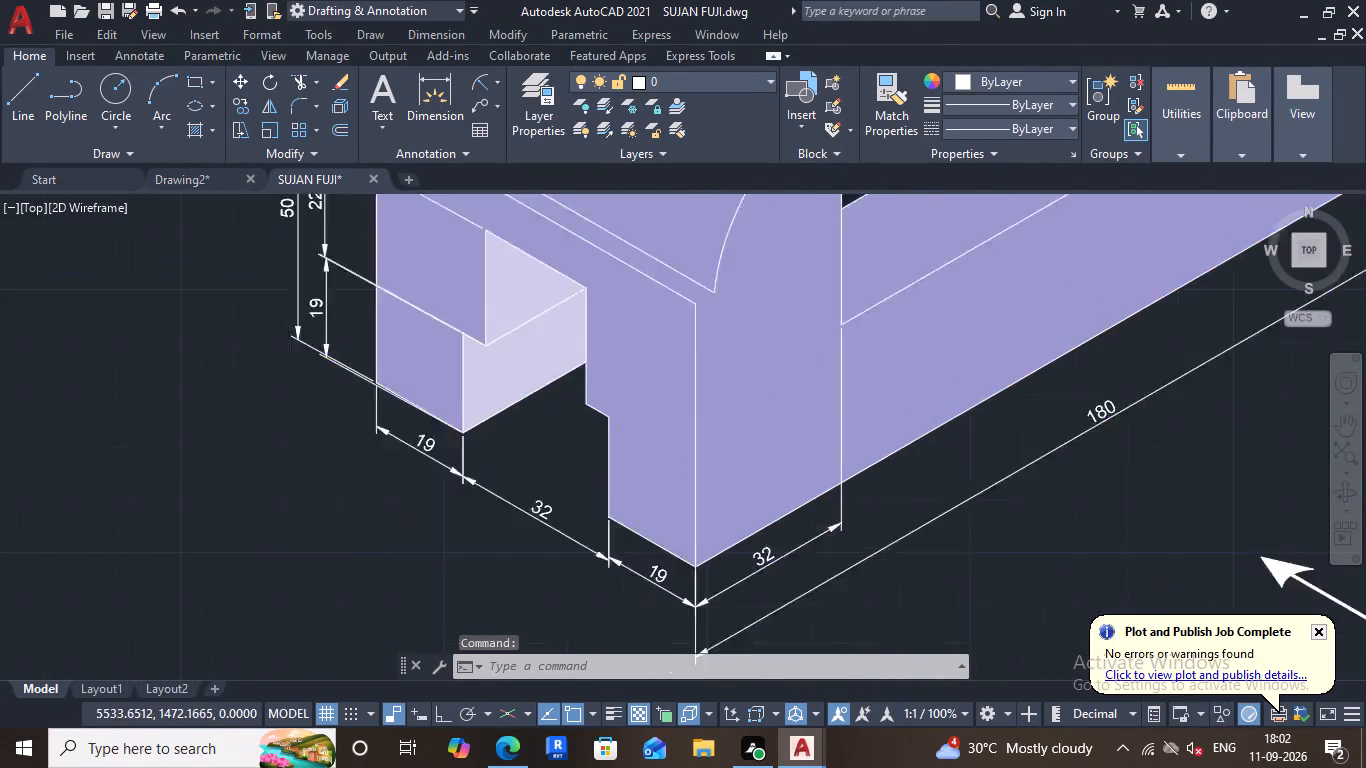
scroll(646, 458, "down", 2)
middle_click_drag(229, 375, 752, 430)
middle_click_drag(324, 437, 765, 594)
middle_click_drag(512, 470, 489, 542)
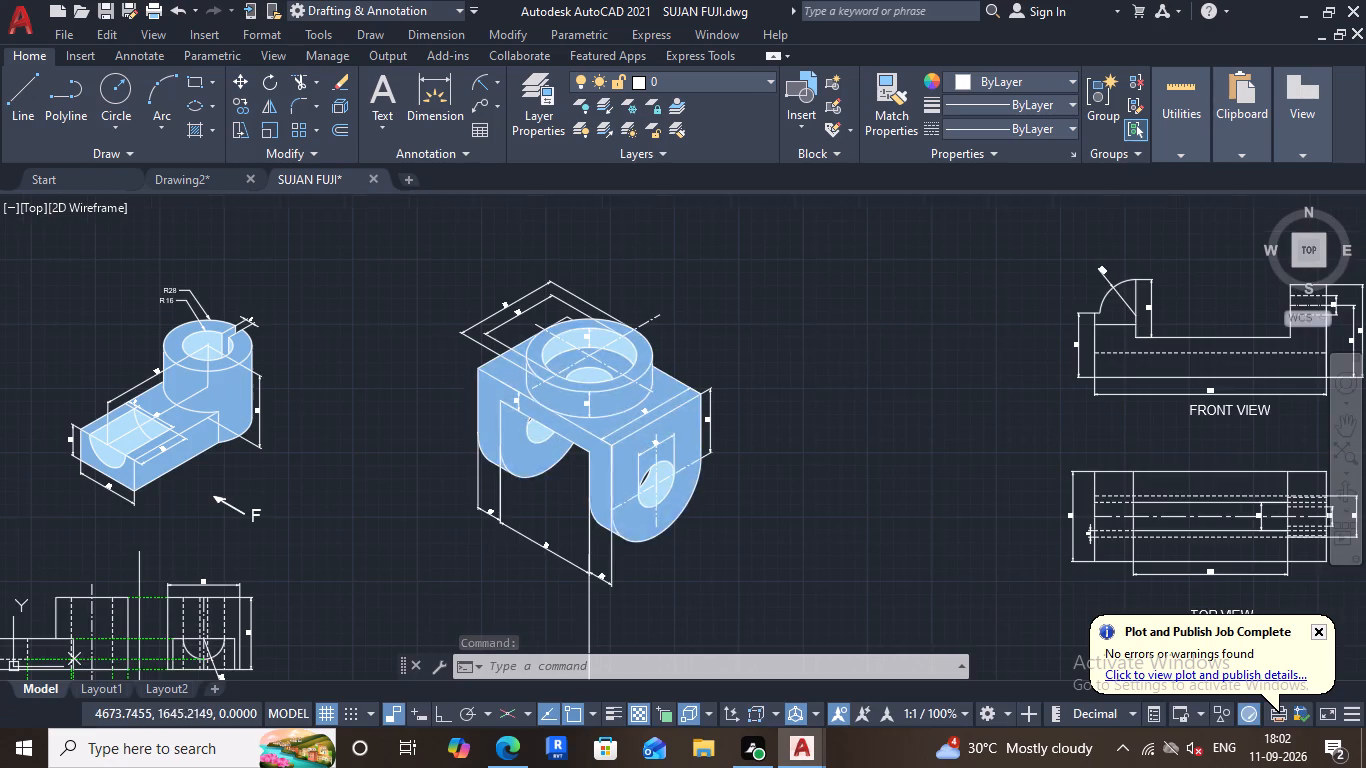
middle_click_drag(489, 542, 484, 556)
scroll(506, 485, "up", 3)
scroll(563, 469, "down", 4)
scroll(584, 524, "up", 3)
scroll(601, 487, "down", 5)
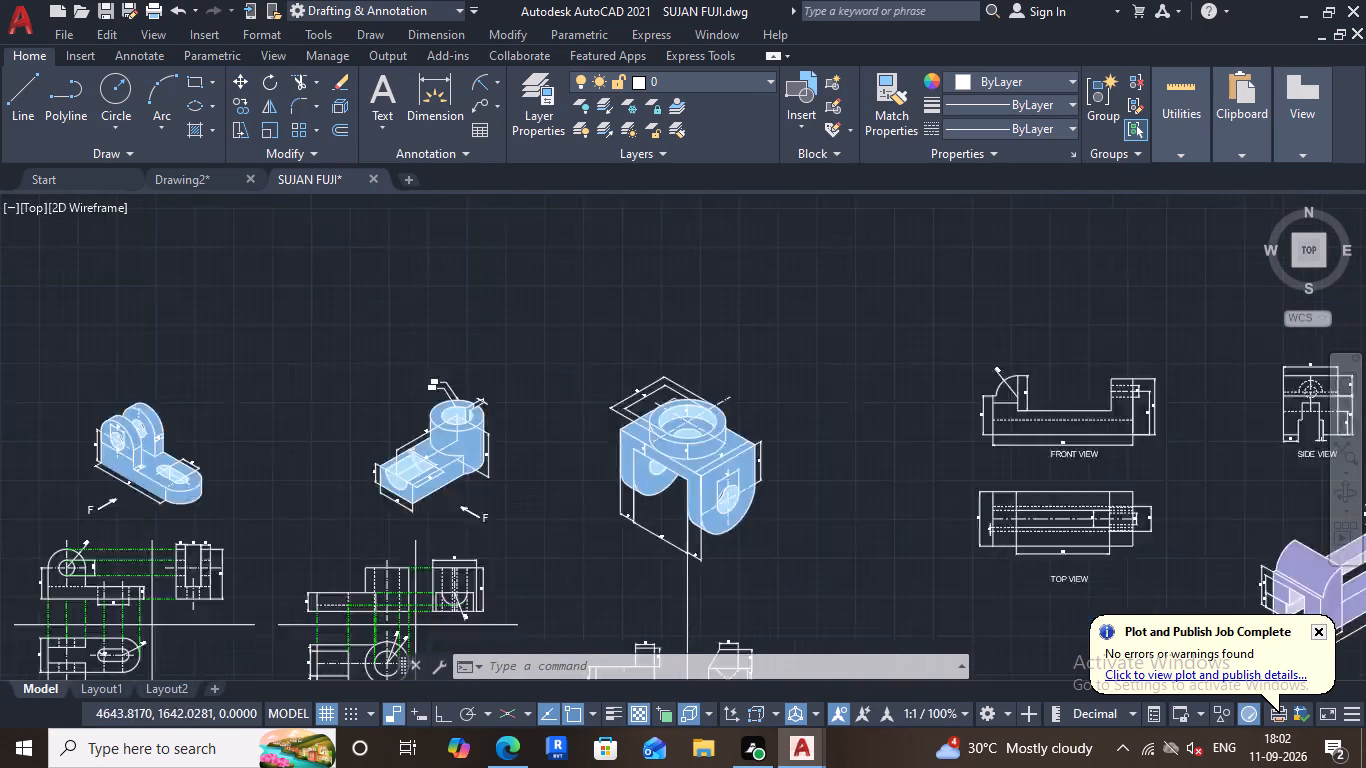
middle_click_drag(547, 571, 631, 433)
scroll(541, 454, "up", 3)
scroll(546, 453, "down", 3)
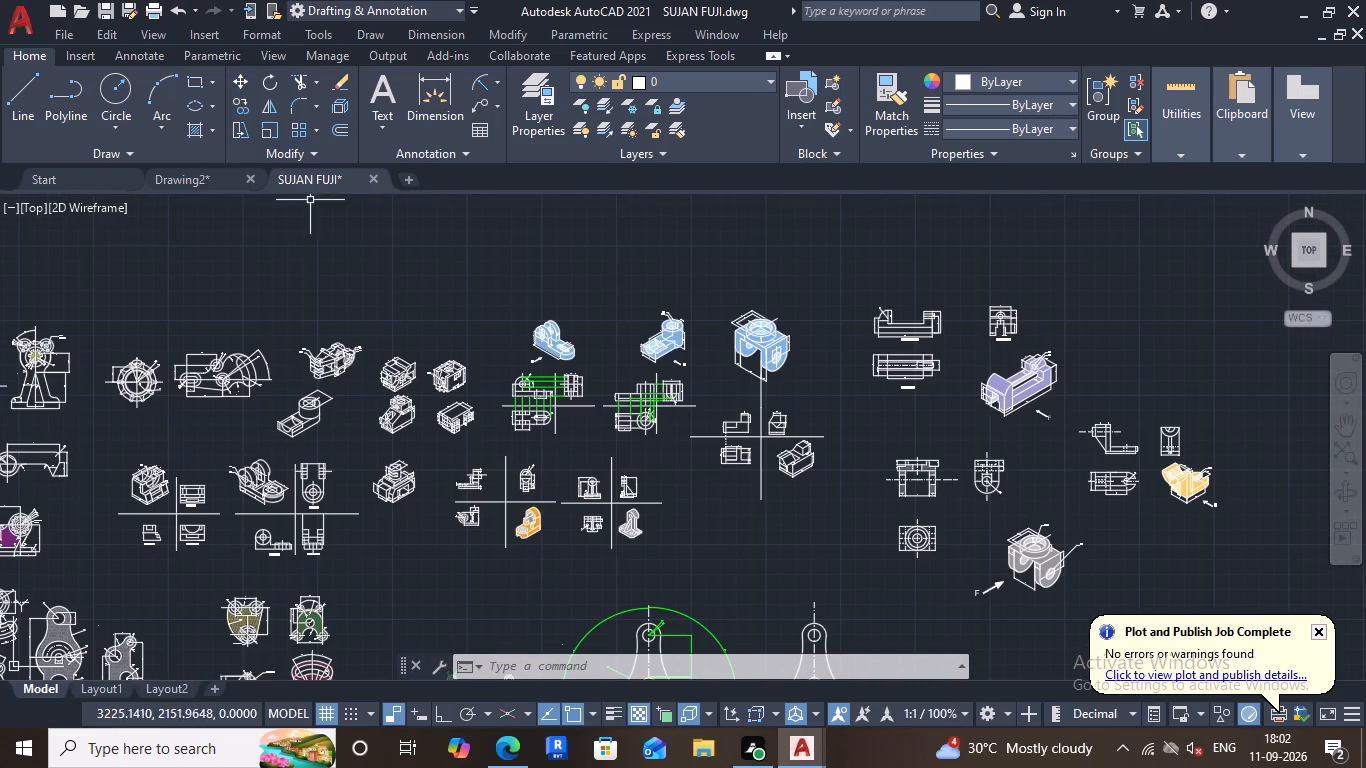
Return to Drawing2 and examine the bracket's isometric dimensions and the lines of its top view.
left_click(208, 172)
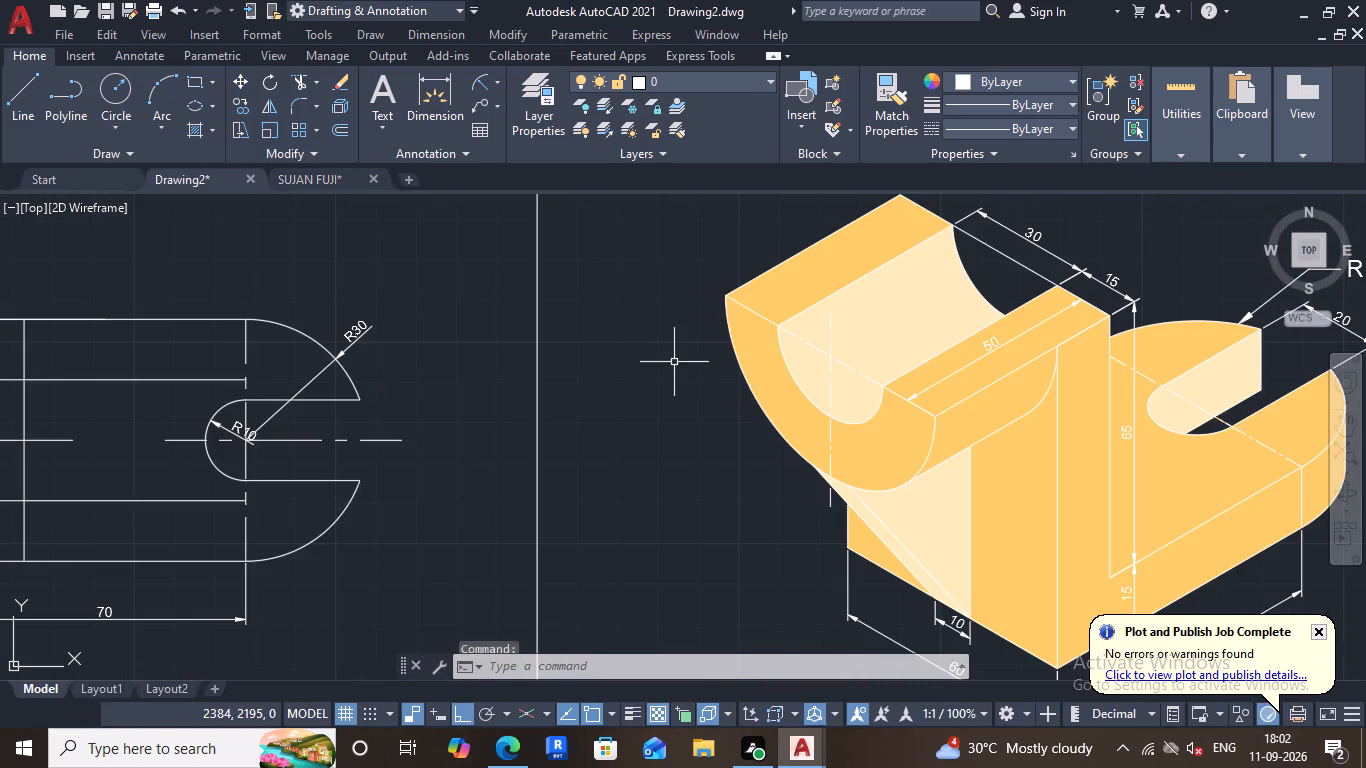
scroll(675, 361, "down", 3)
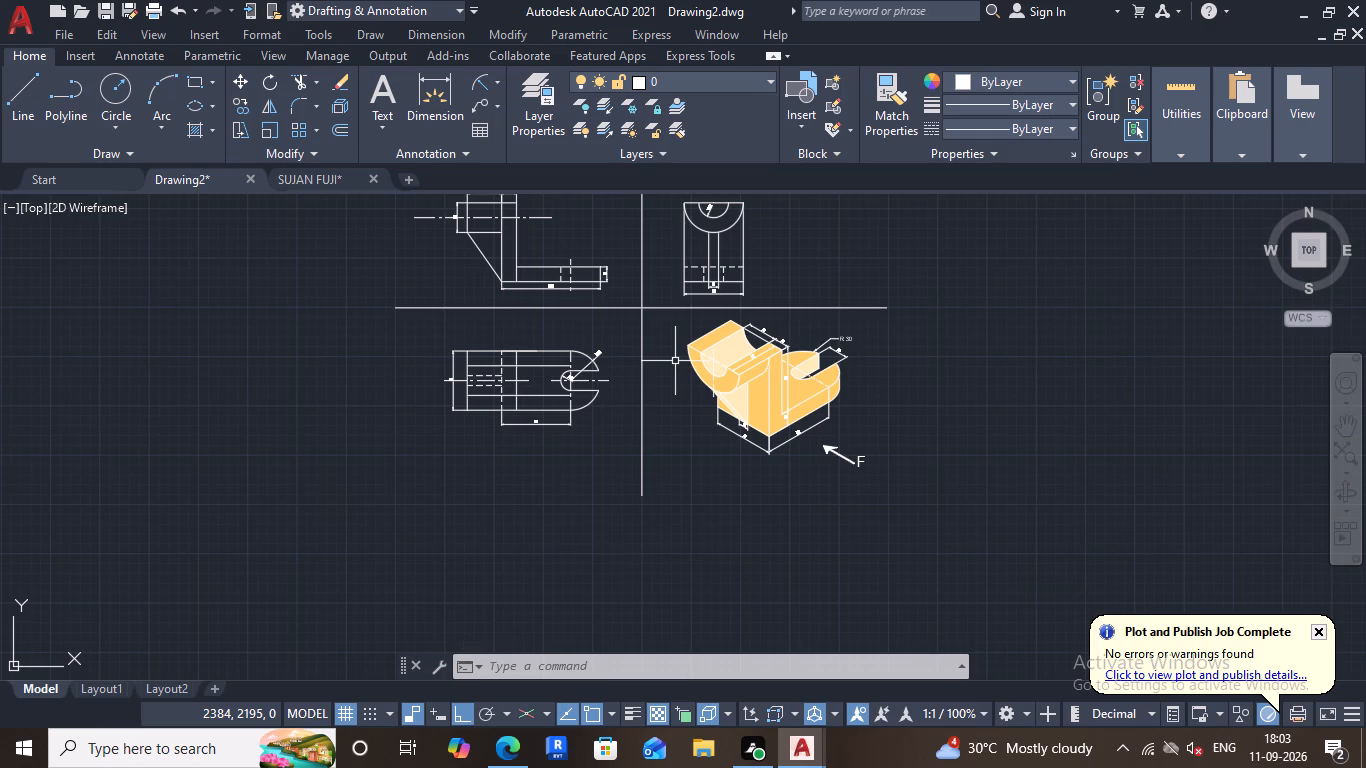
scroll(680, 344, "down", 1)
scroll(695, 343, "up", 3)
scroll(808, 373, "up", 3)
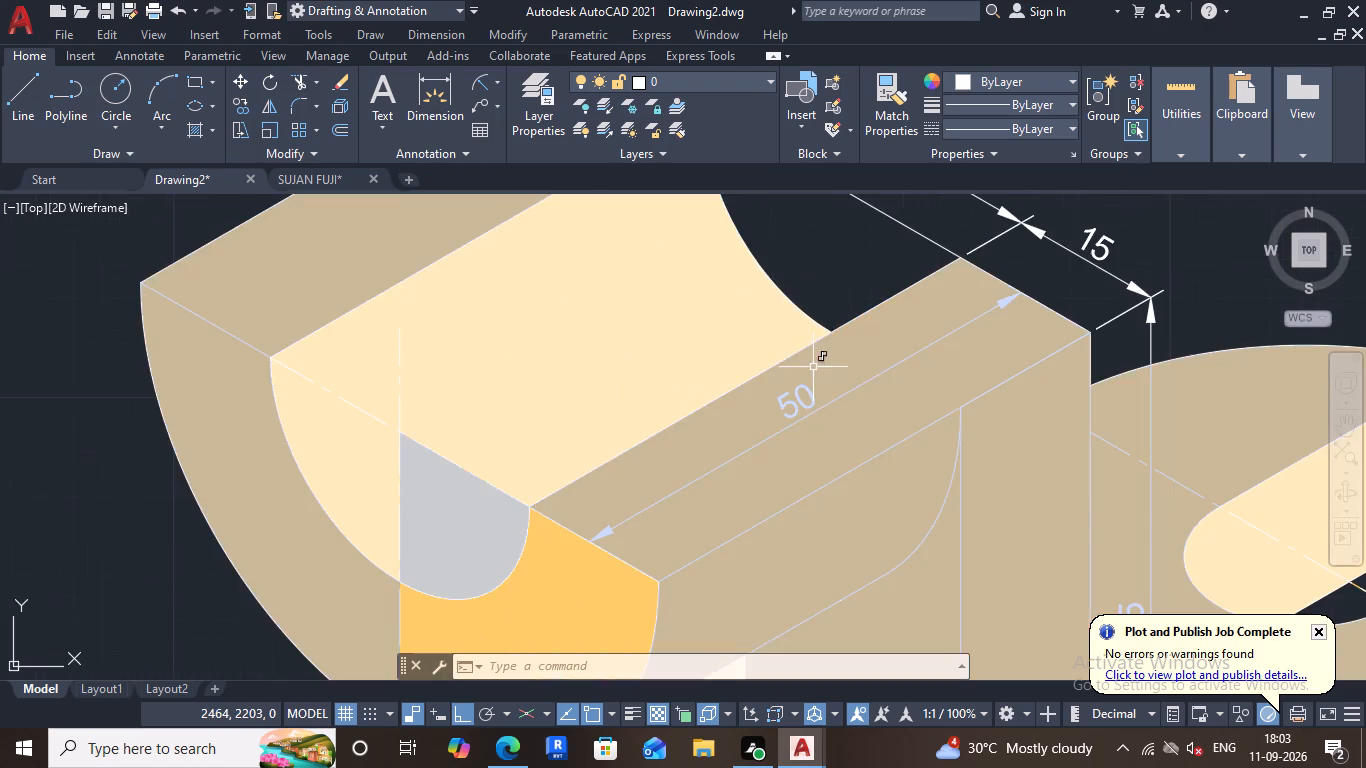
middle_click_drag(871, 354, 494, 279)
middle_click_drag(668, 358, 633, 331)
scroll(891, 419, "down", 2)
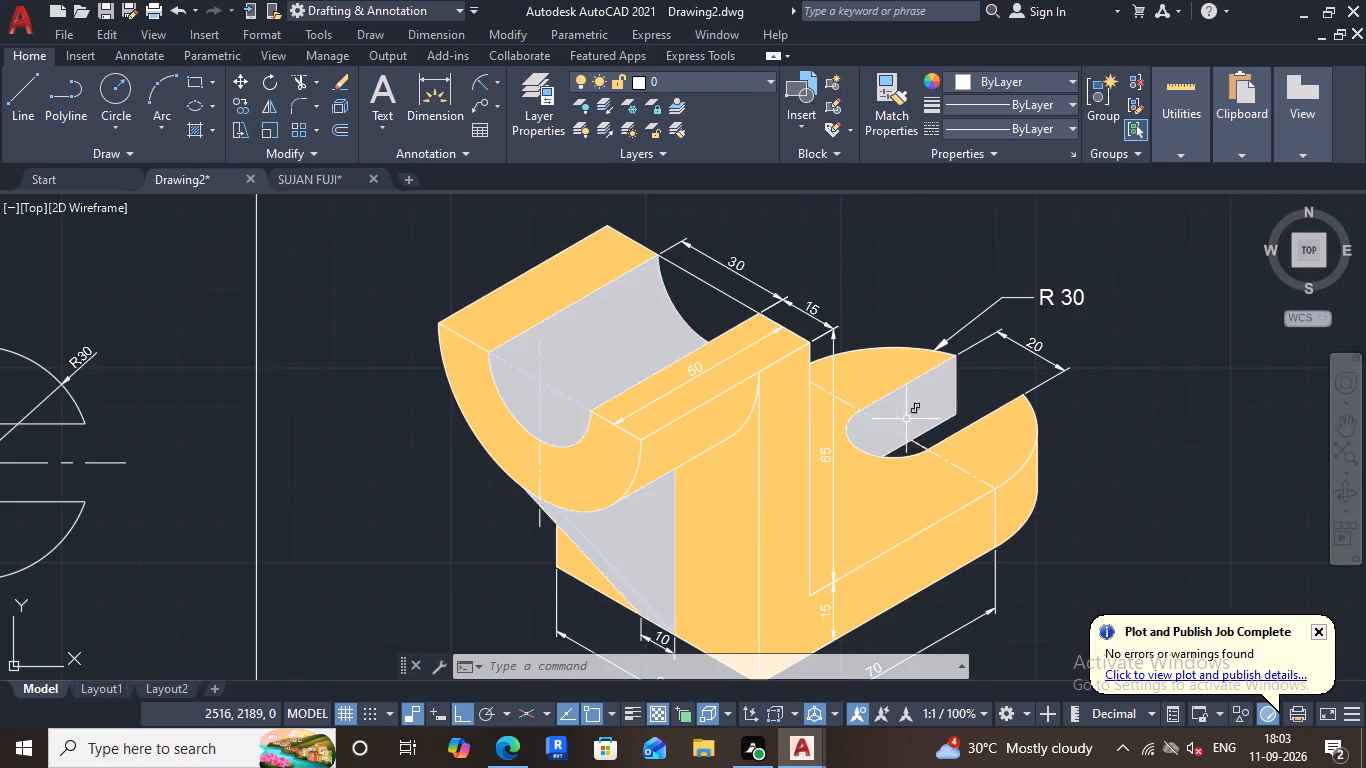
scroll(862, 551, "up", 1)
middle_click_drag(851, 526, 829, 463)
middle_click_drag(406, 506, 658, 487)
middle_click_drag(420, 481, 672, 559)
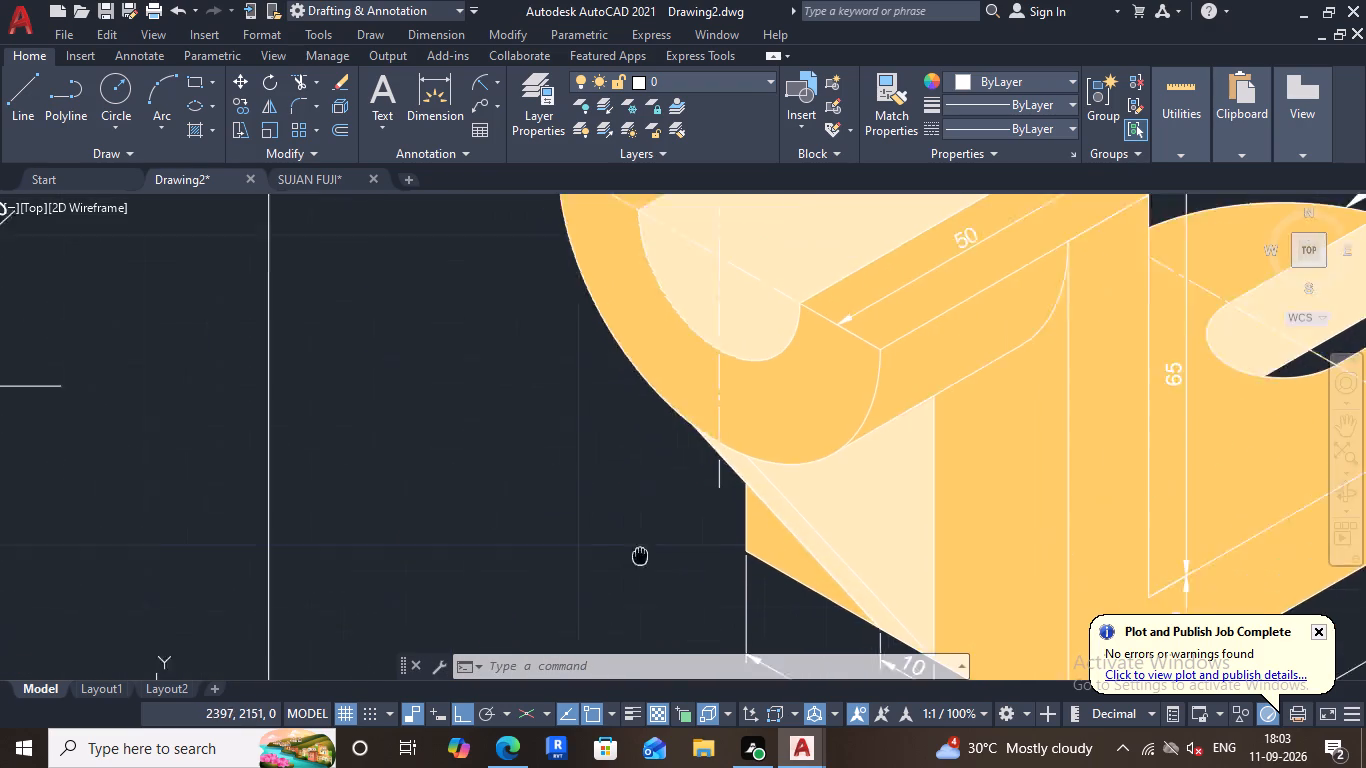
middle_click_drag(672, 559, 707, 560)
scroll(494, 508, "down", 5)
scroll(262, 490, "up", 3)
scroll(556, 548, "up", 1)
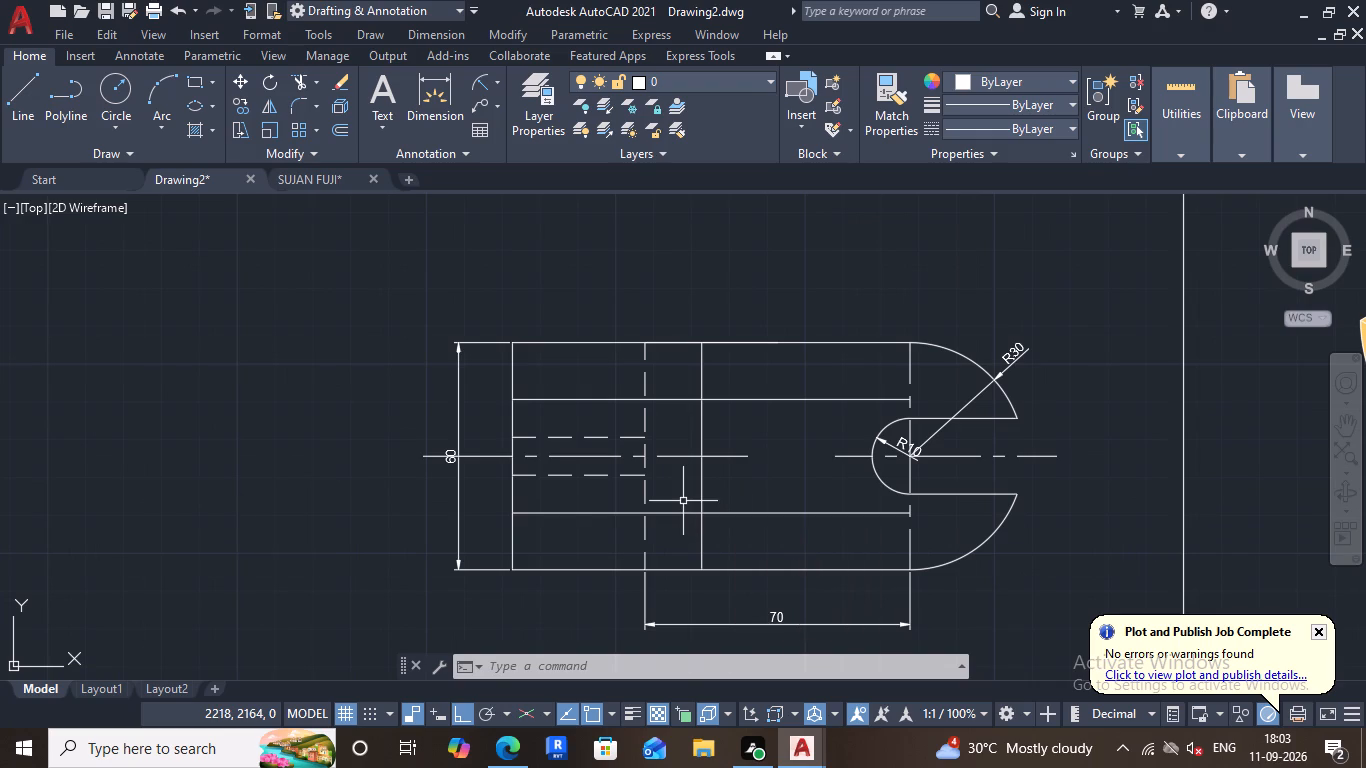
scroll(612, 472, "up", 1)
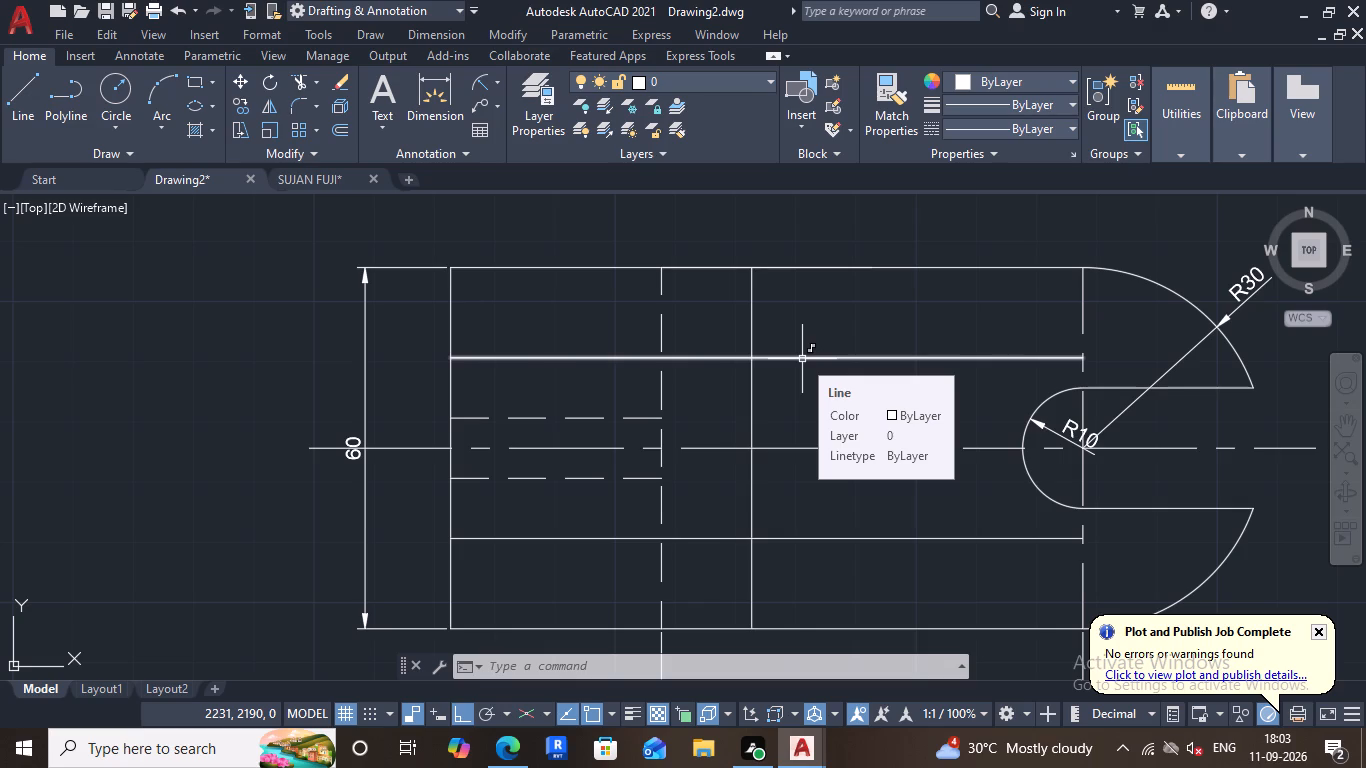
Start a circle centred inside the top view, just below the centre line between the solid vertical line and the slot.
left_click(106, 94)
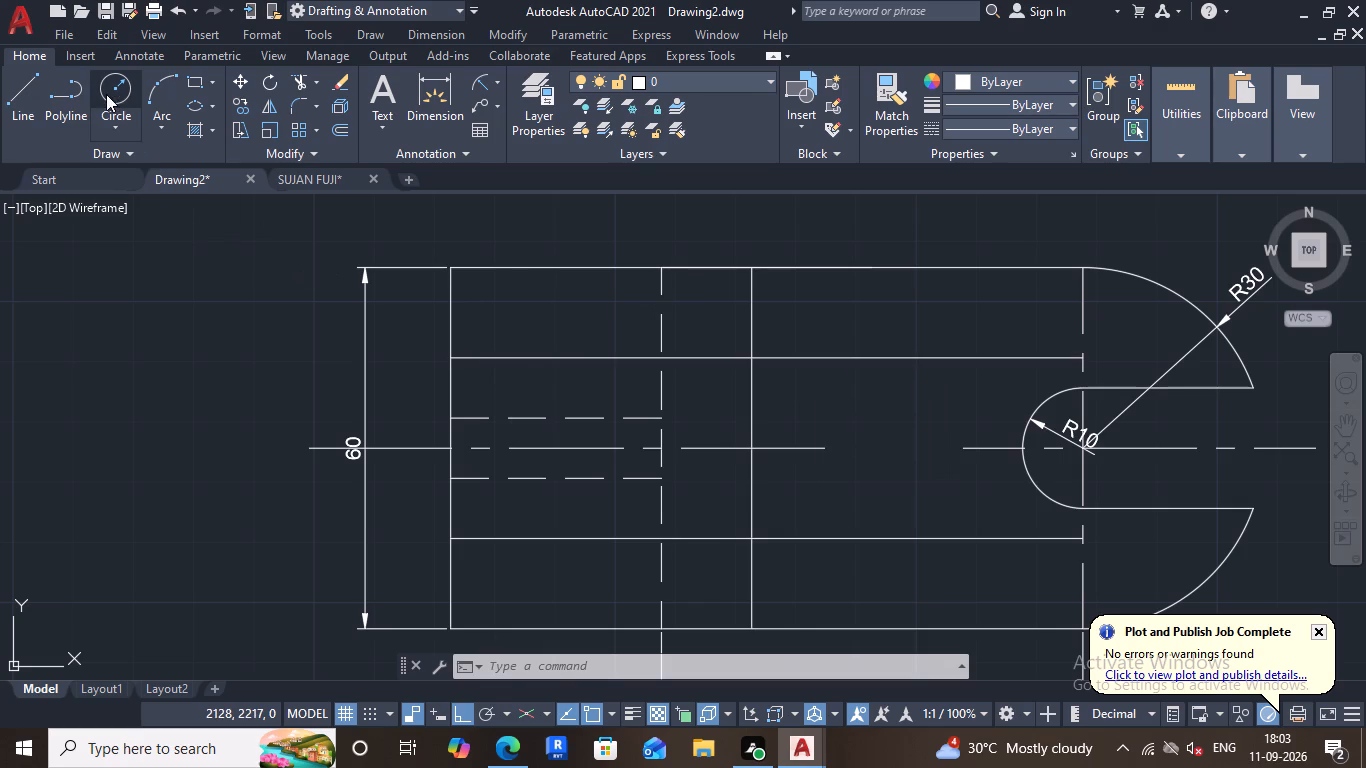
left_click_drag(928, 502, 892, 467)
scroll(944, 369, "down", 5)
scroll(968, 327, "up", 2)
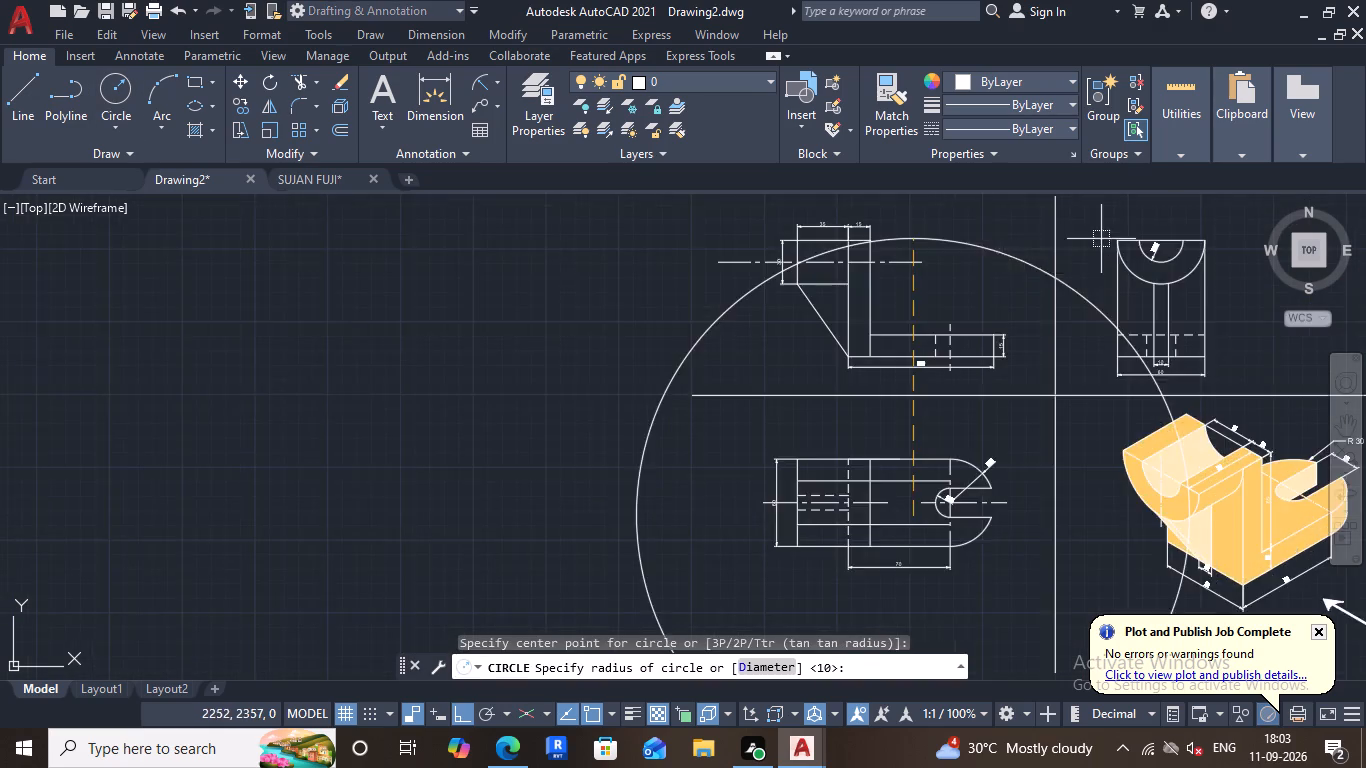
scroll(1112, 248, "up", 1)
scroll(1113, 247, "down", 3)
scroll(1116, 273, "up", 2)
scroll(1107, 329, "down", 5)
scroll(1132, 301, "up", 4)
scroll(1119, 359, "down", 3)
scroll(1124, 349, "up", 3)
scroll(1115, 366, "down", 3)
scroll(1114, 357, "up", 3)
scroll(1110, 361, "down", 5)
scroll(1097, 370, "up", 1)
scroll(1097, 366, "down", 1)
scroll(1097, 365, "up", 2)
scroll(1097, 374, "down", 2)
scroll(1097, 377, "up", 4)
scroll(1103, 338, "down", 2)
scroll(1103, 344, "up", 6)
scroll(1103, 341, "down", 2)
scroll(1110, 342, "up", 1)
scroll(1119, 345, "down", 9)
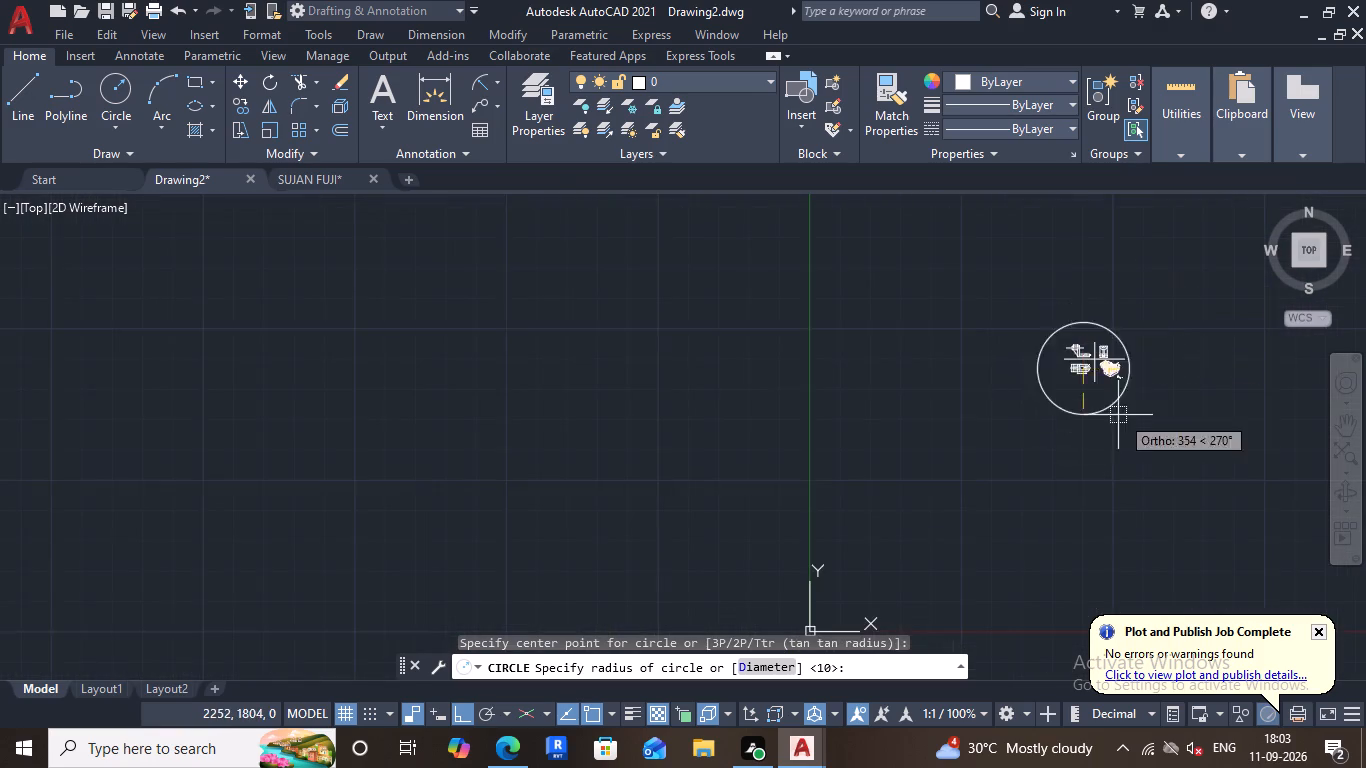
scroll(1112, 418, "down", 1)
scroll(1063, 411, "up", 2)
scroll(1150, 280, "up", 3)
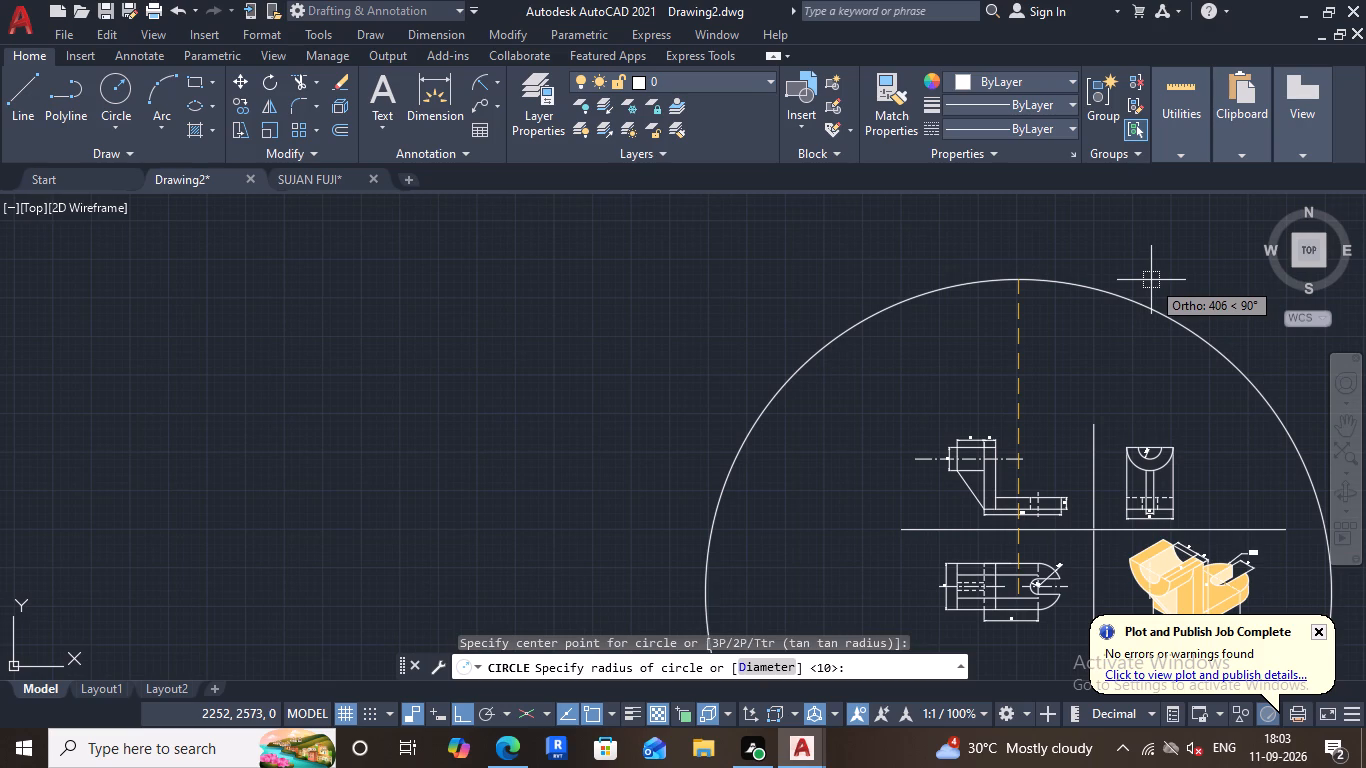
scroll(456, 615, "up", 2)
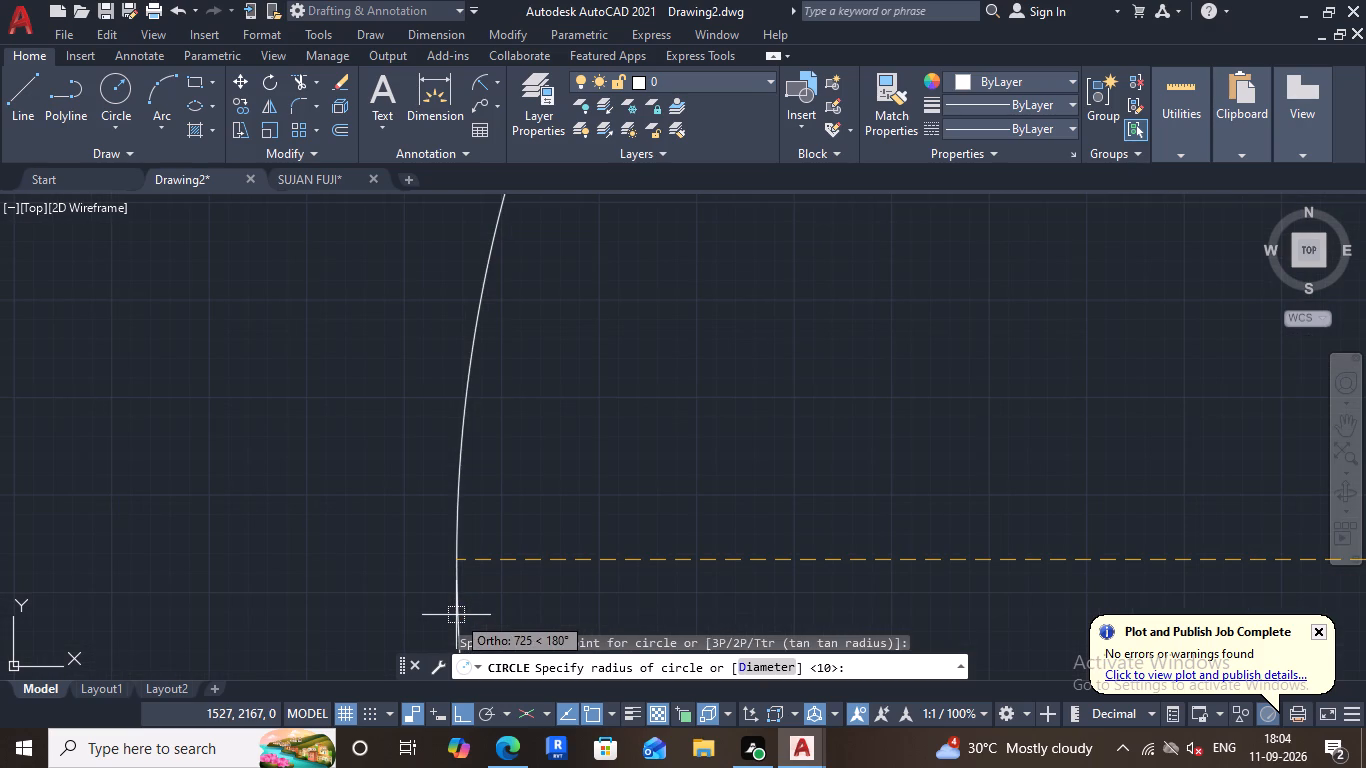
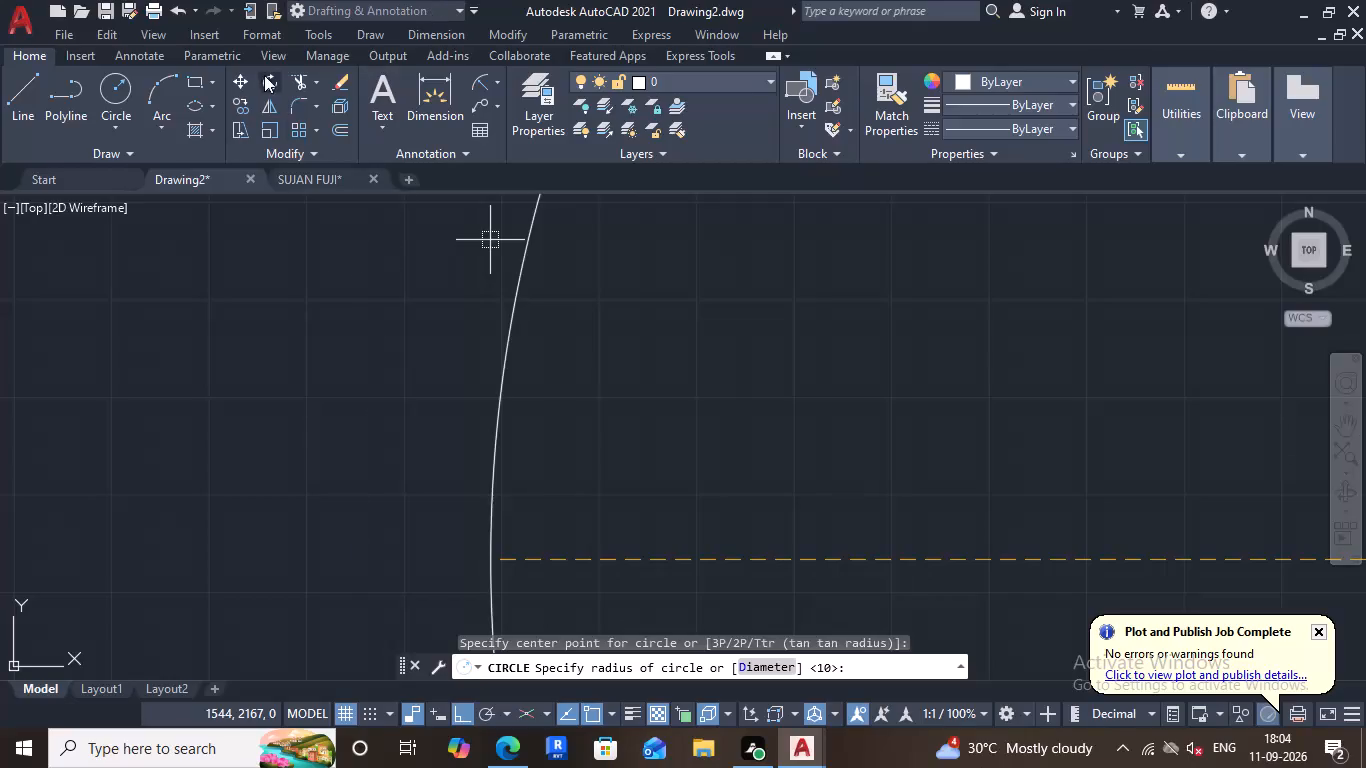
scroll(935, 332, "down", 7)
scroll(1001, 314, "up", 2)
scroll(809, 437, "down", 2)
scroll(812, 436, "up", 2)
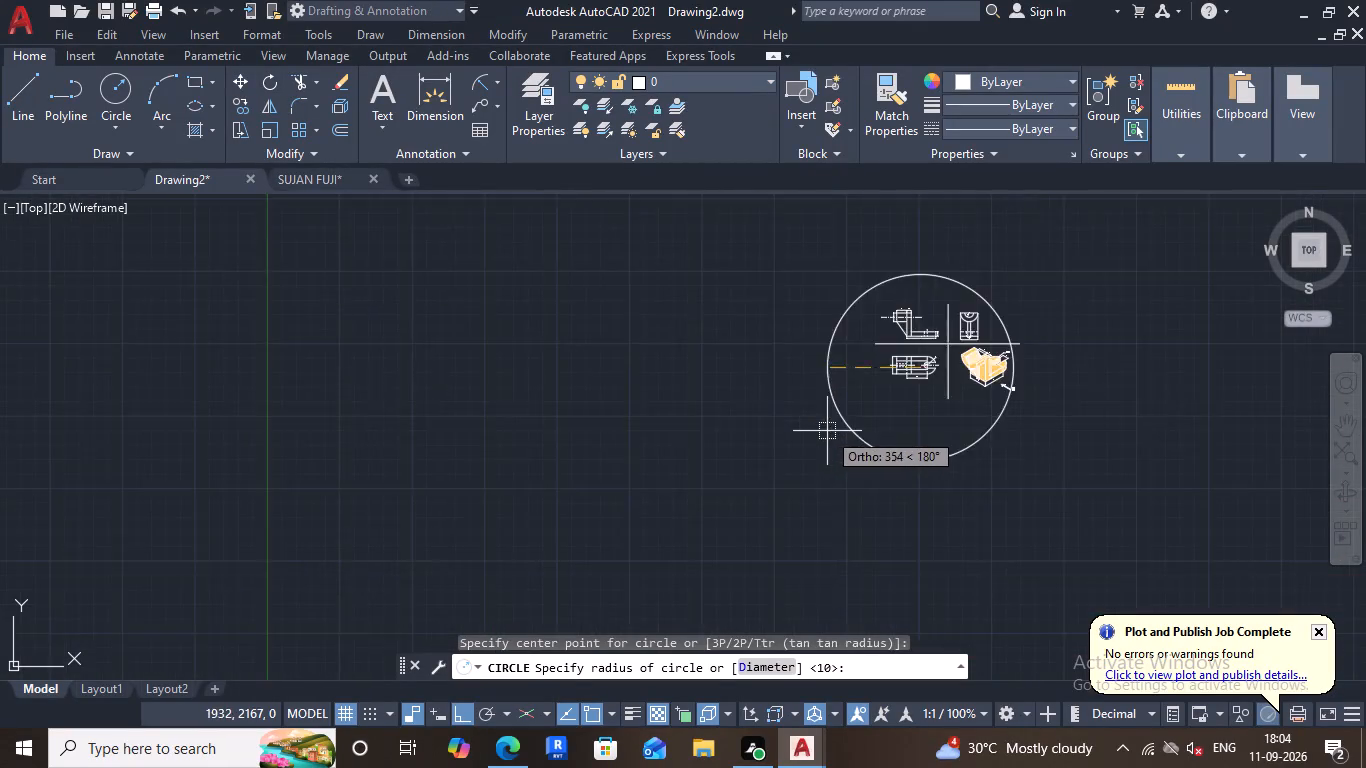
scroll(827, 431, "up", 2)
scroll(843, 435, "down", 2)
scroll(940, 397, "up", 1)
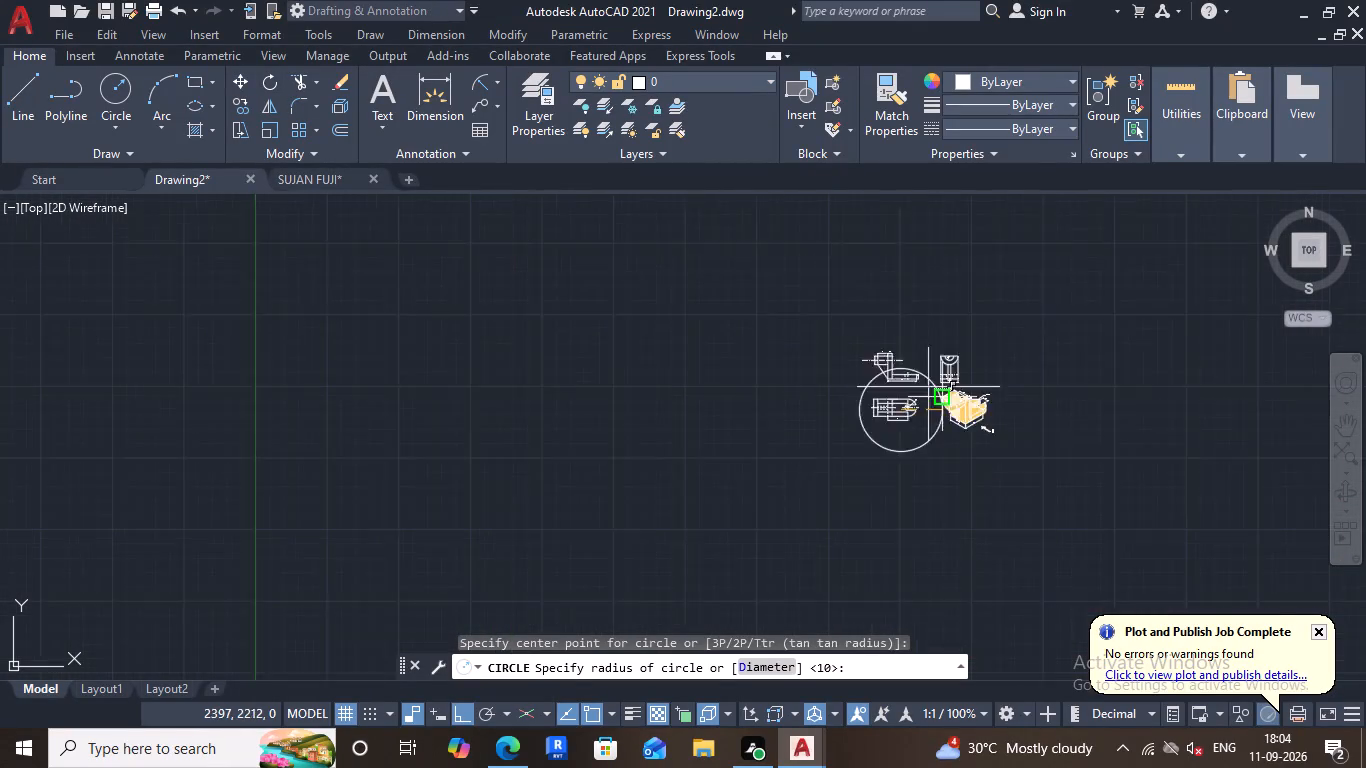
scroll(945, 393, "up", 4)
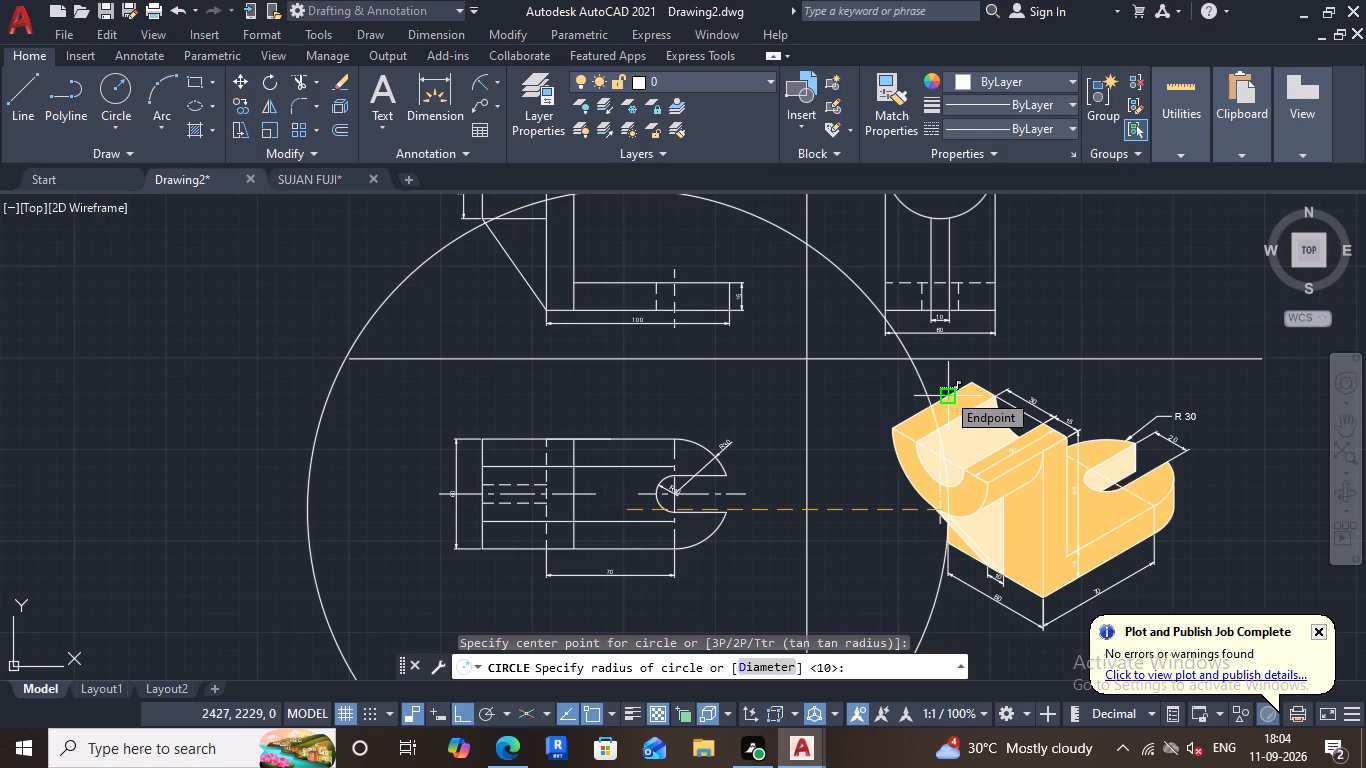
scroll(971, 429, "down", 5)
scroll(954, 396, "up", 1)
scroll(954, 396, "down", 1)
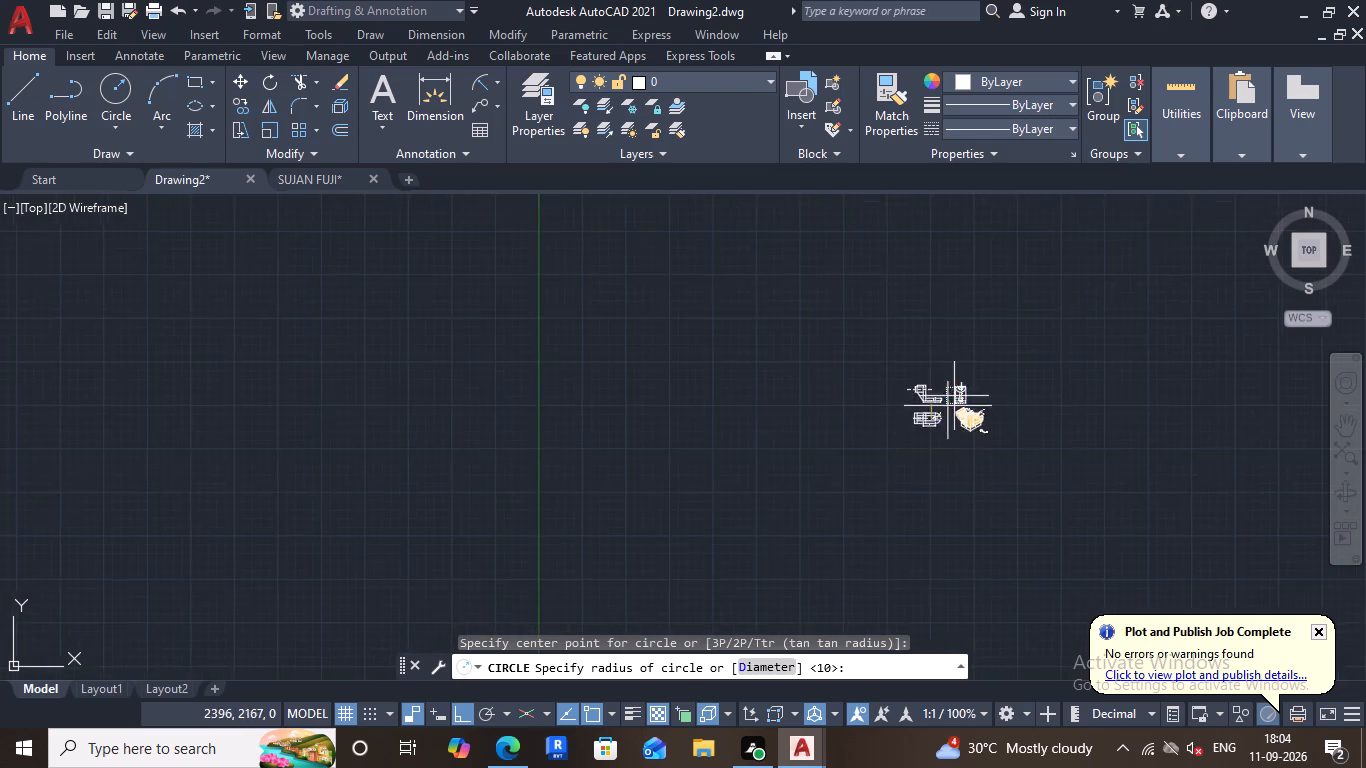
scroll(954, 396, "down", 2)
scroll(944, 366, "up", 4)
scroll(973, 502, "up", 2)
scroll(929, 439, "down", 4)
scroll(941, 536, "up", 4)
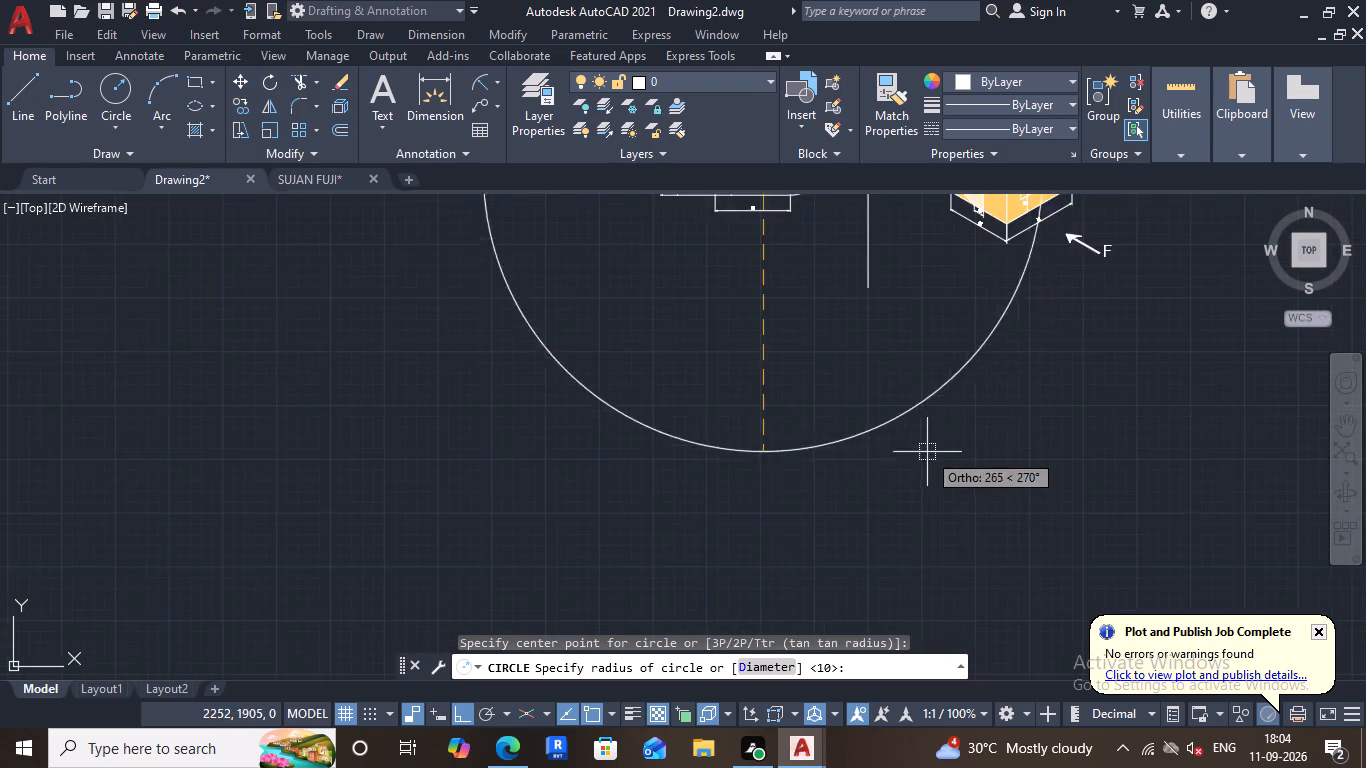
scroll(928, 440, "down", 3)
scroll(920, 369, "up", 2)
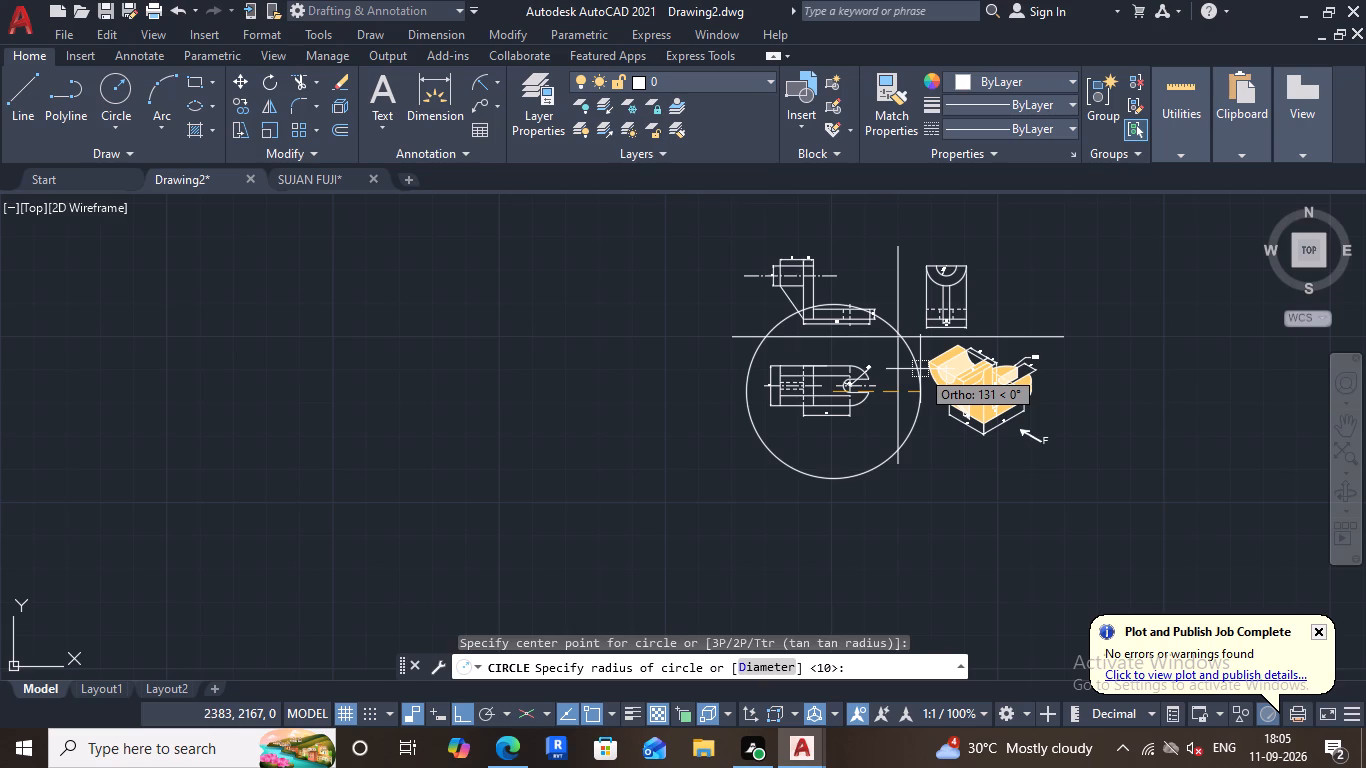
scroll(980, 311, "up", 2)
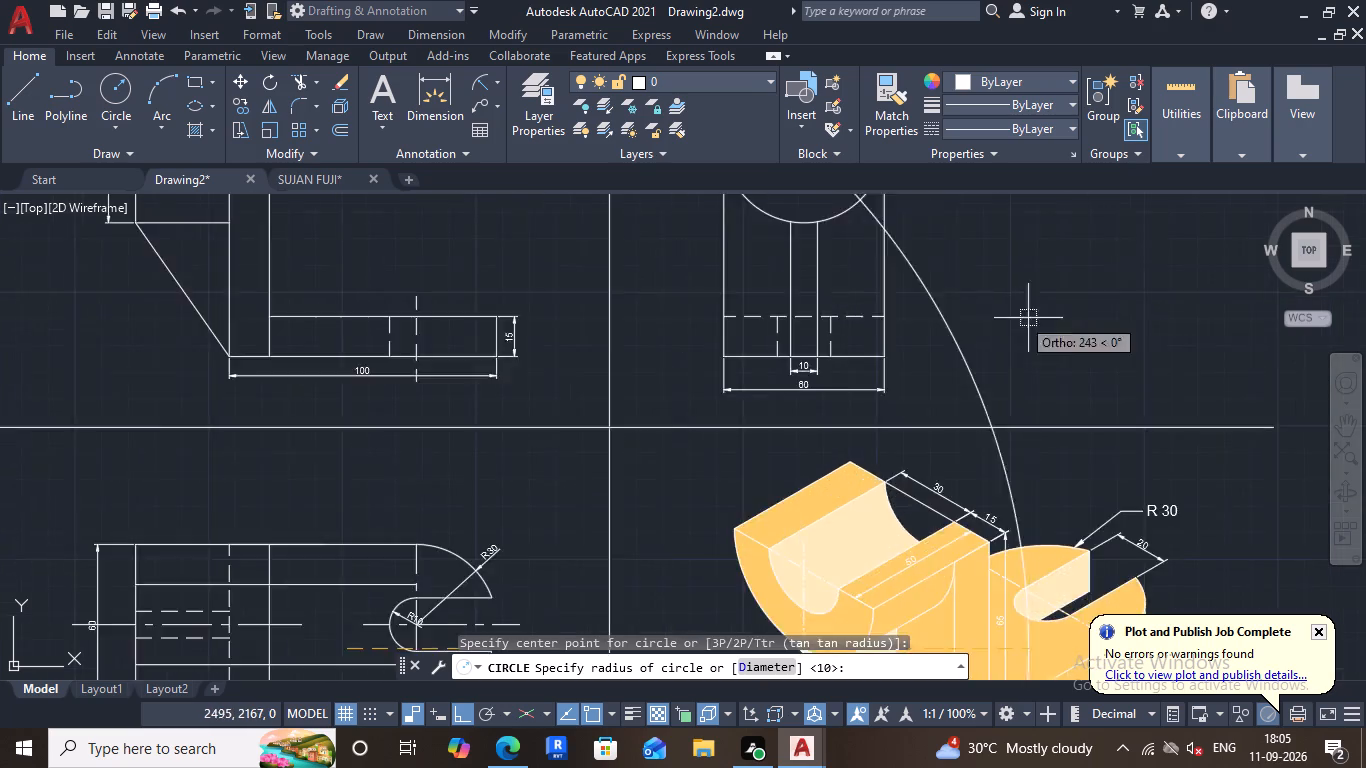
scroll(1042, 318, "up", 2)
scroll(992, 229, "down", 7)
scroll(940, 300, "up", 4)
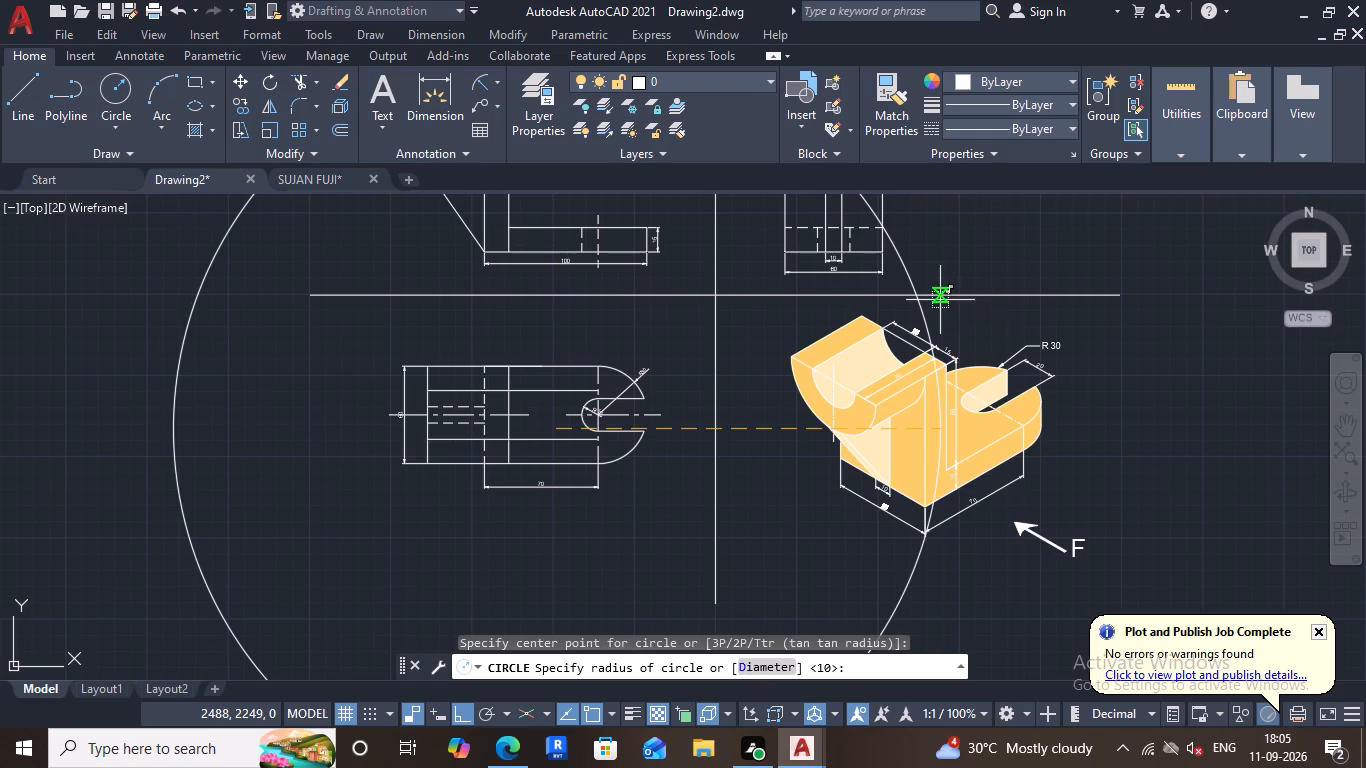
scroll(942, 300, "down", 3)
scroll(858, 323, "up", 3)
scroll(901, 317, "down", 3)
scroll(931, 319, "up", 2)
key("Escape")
Examine the bracket's orthographic views and isometric drawing across the four quadrants of the divided layout.
scroll(730, 293, "down", 3)
scroll(427, 182, "up", 1)
scroll(798, 228, "up", 4)
scroll(792, 398, "down", 2)
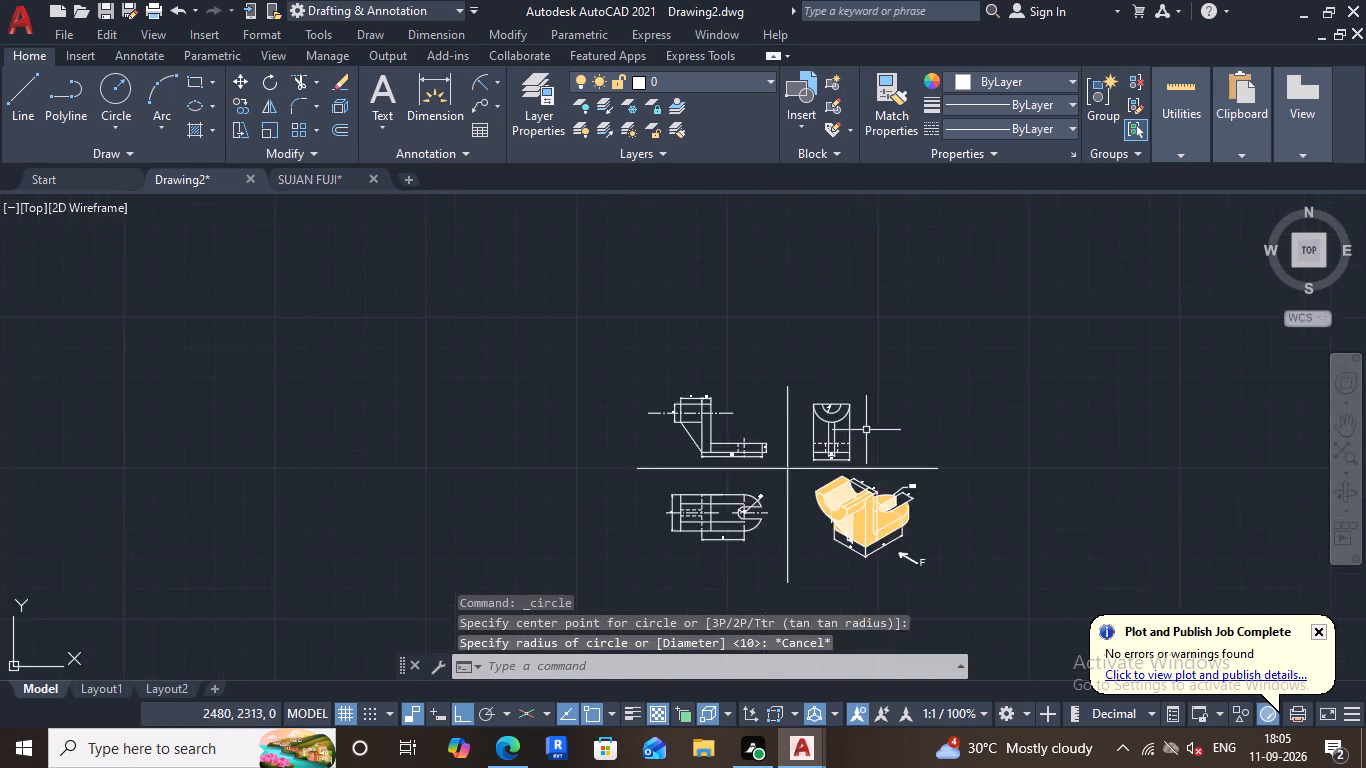
scroll(857, 430, "up", 3)
scroll(708, 341, "up", 3)
scroll(698, 348, "down", 4)
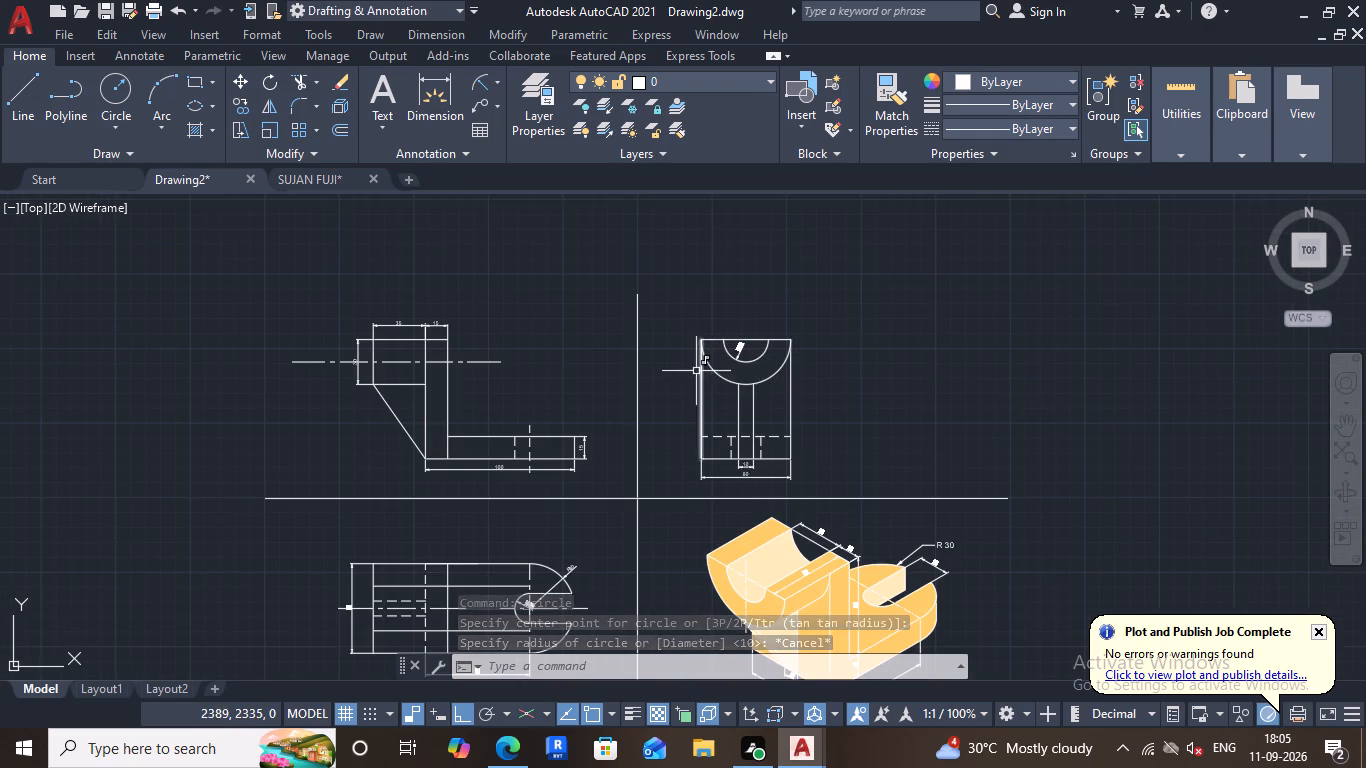
middle_click_drag(756, 352, 838, 305)
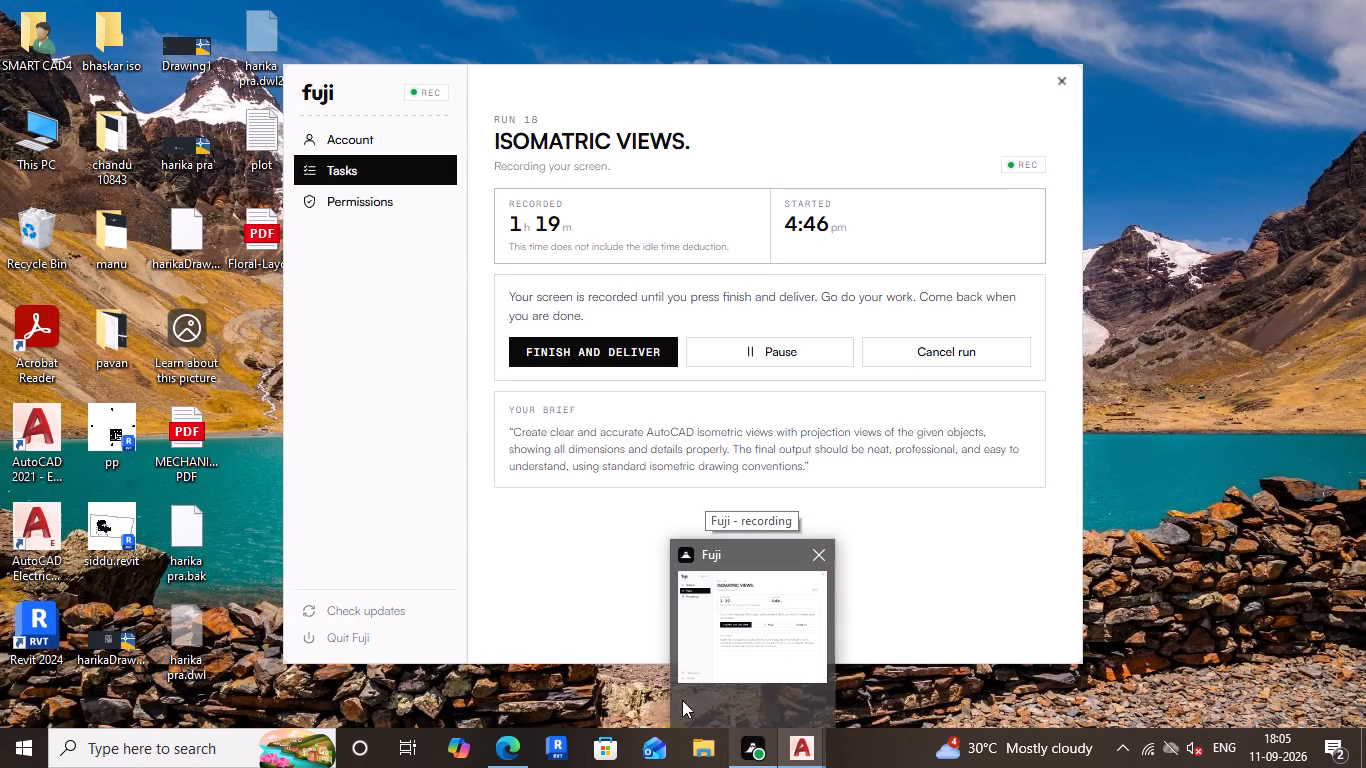
scroll(763, 499, "down", 2)
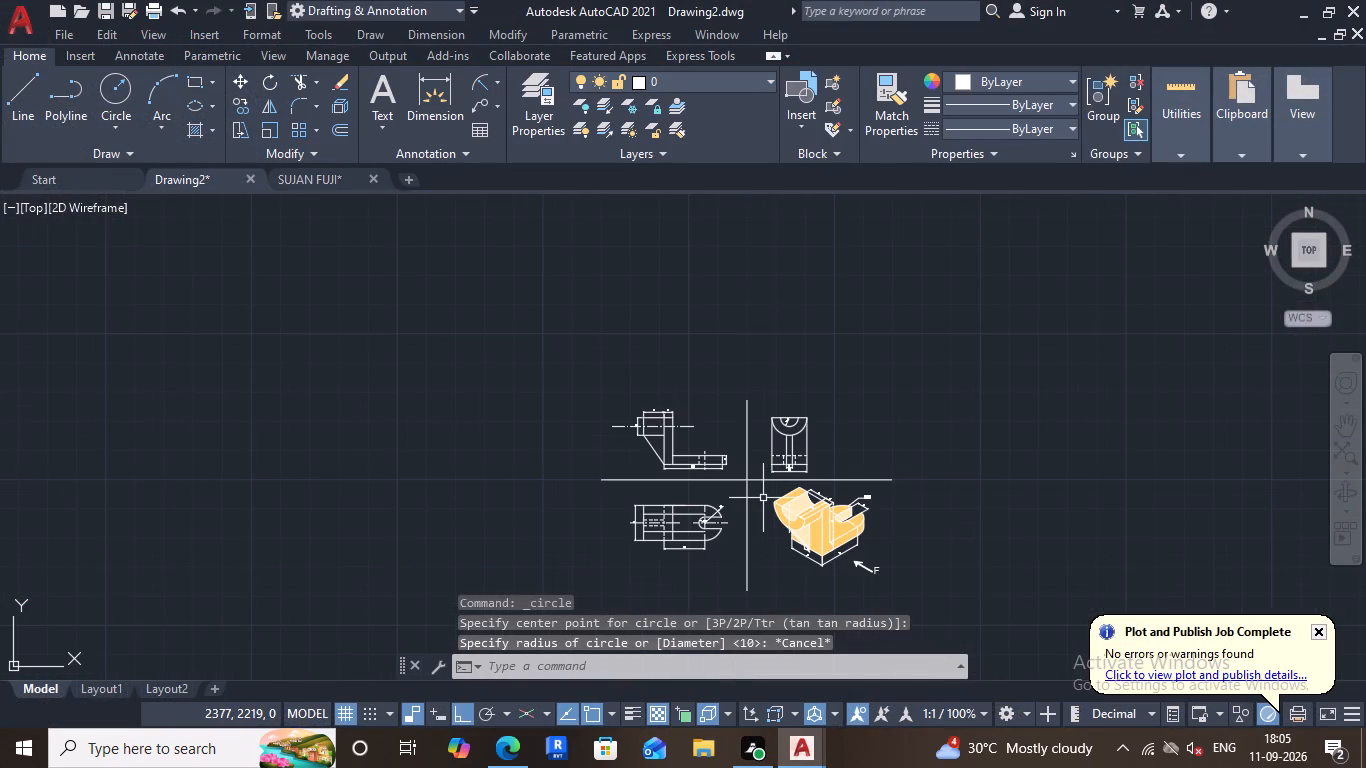
scroll(765, 493, "down", 2)
scroll(758, 487, "up", 3)
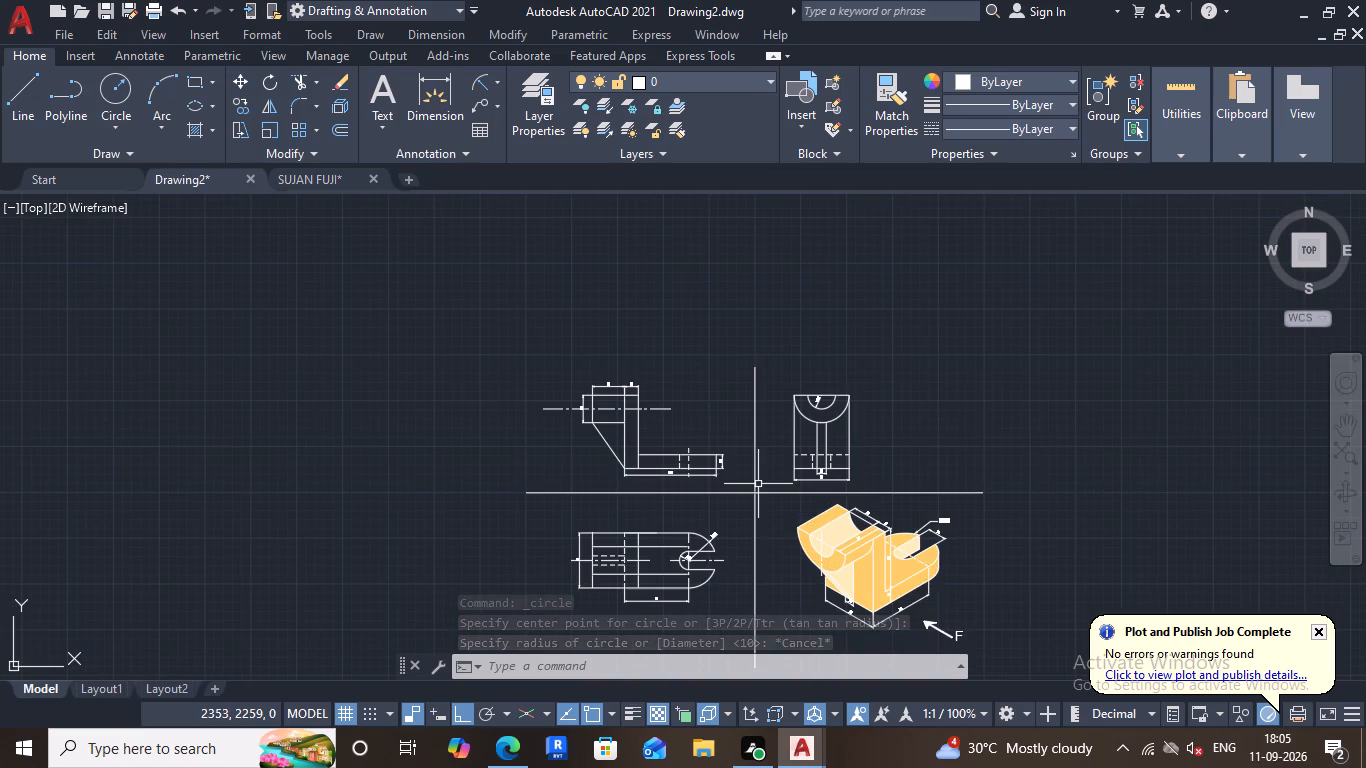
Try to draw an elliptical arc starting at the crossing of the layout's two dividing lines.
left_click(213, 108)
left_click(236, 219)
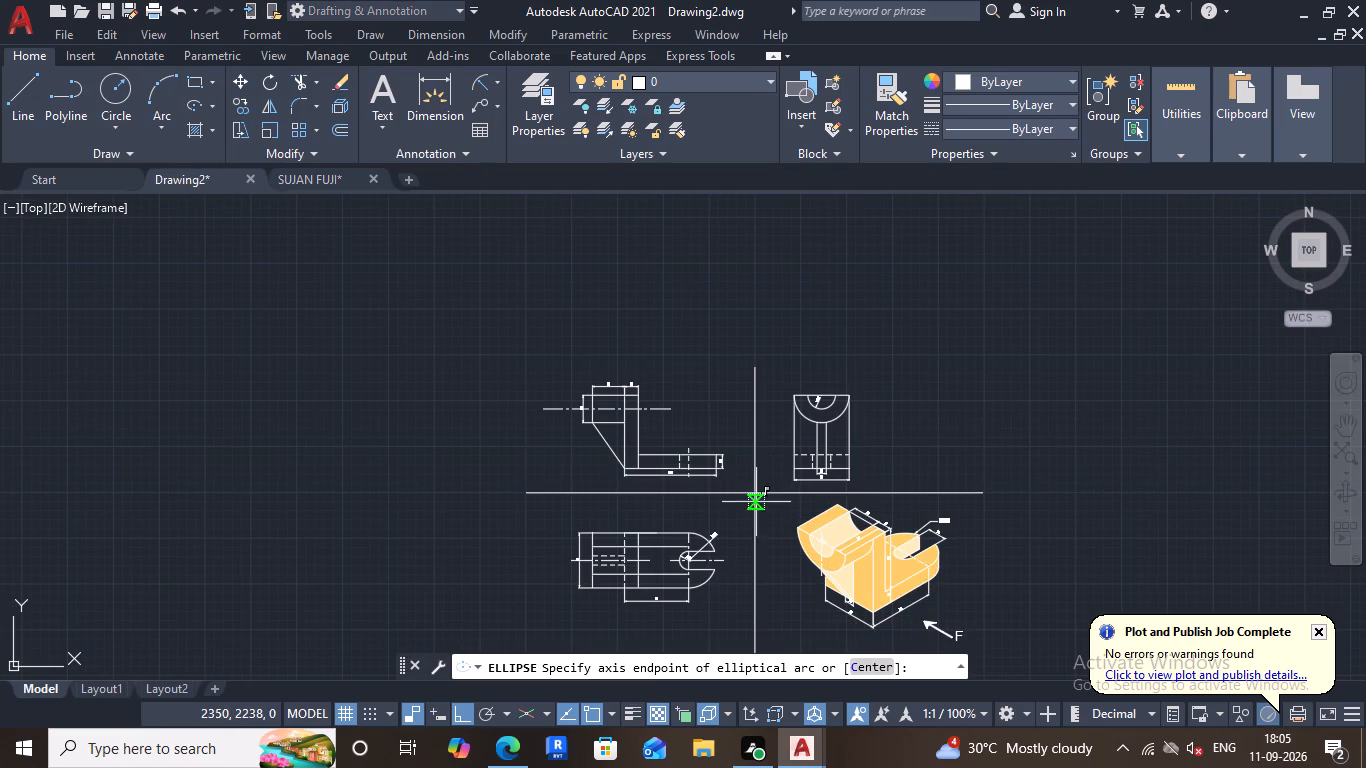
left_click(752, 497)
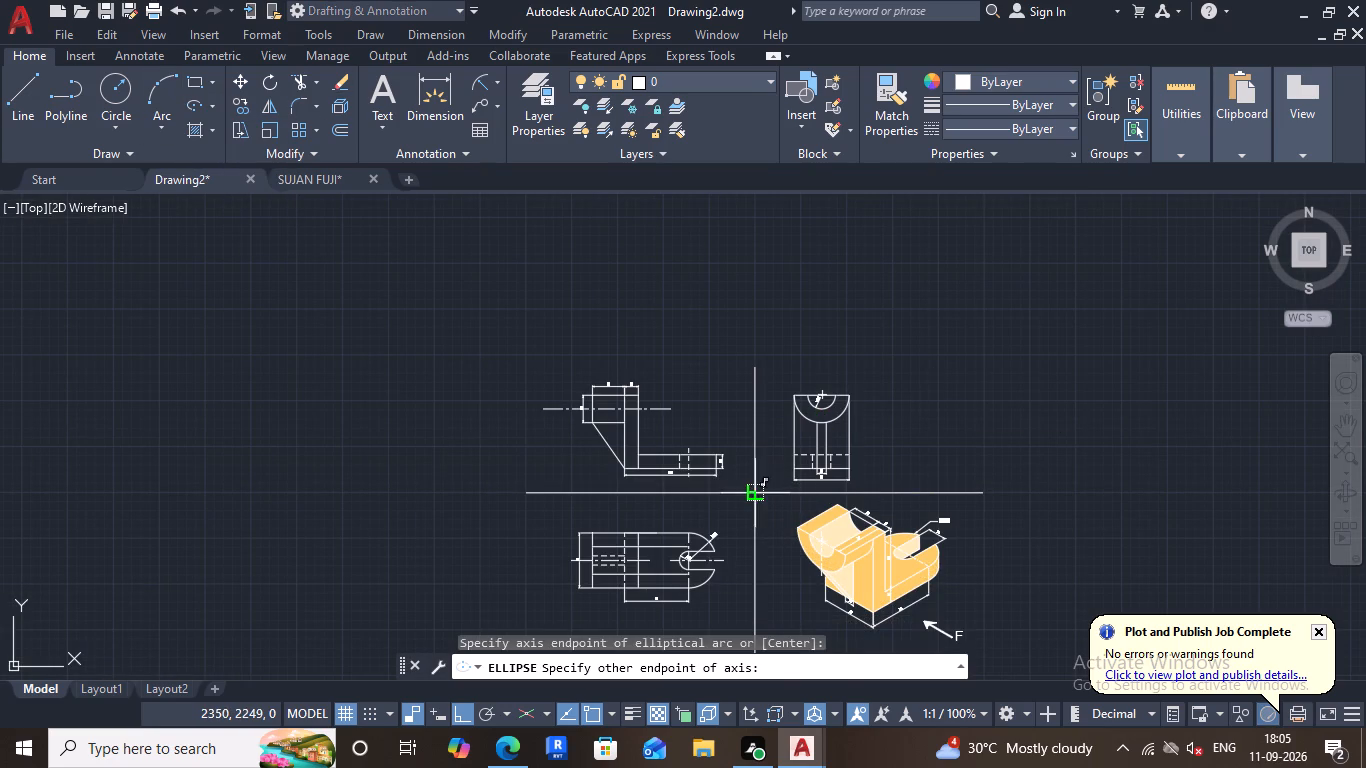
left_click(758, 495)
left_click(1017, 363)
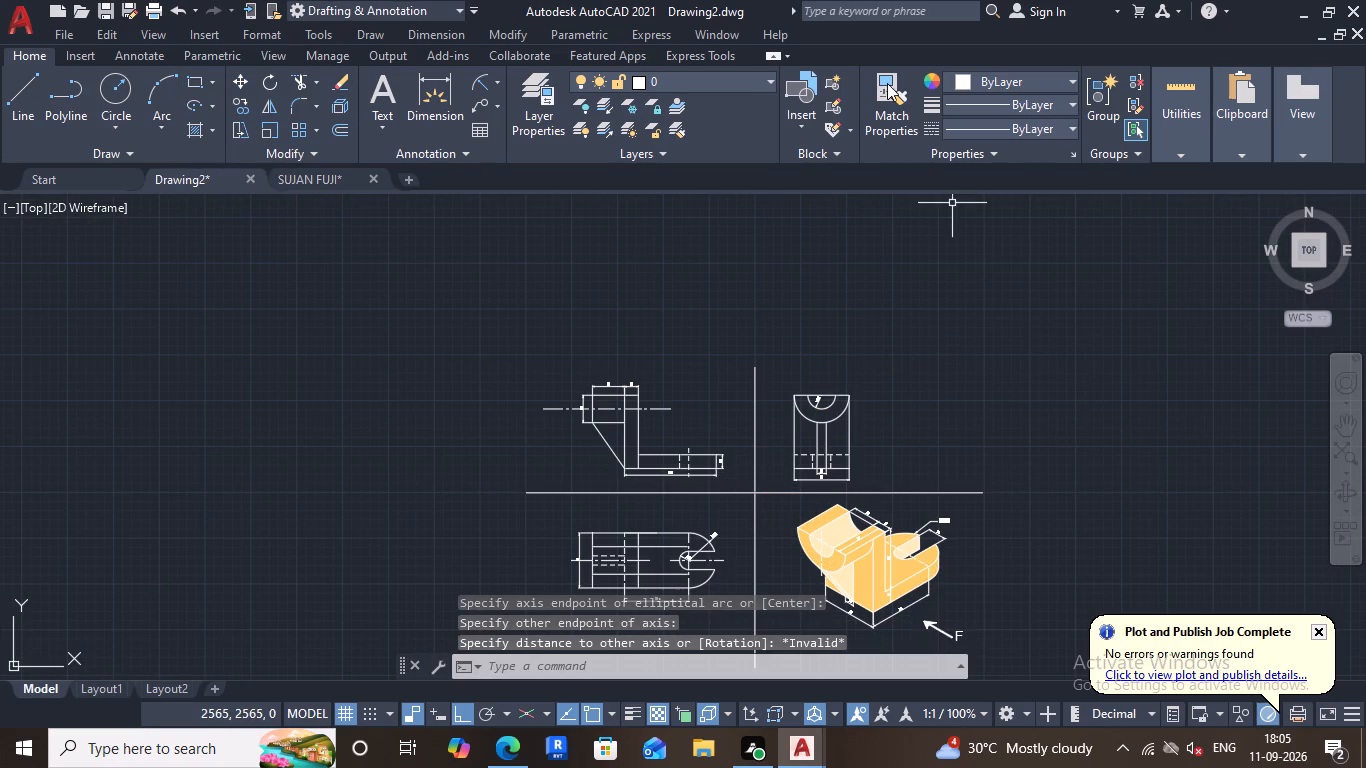
Start a circle centred on the crossing of the two dividing lines and size its radius across the surrounding views.
scroll(730, 319, "down", 1)
scroll(713, 343, "up", 1)
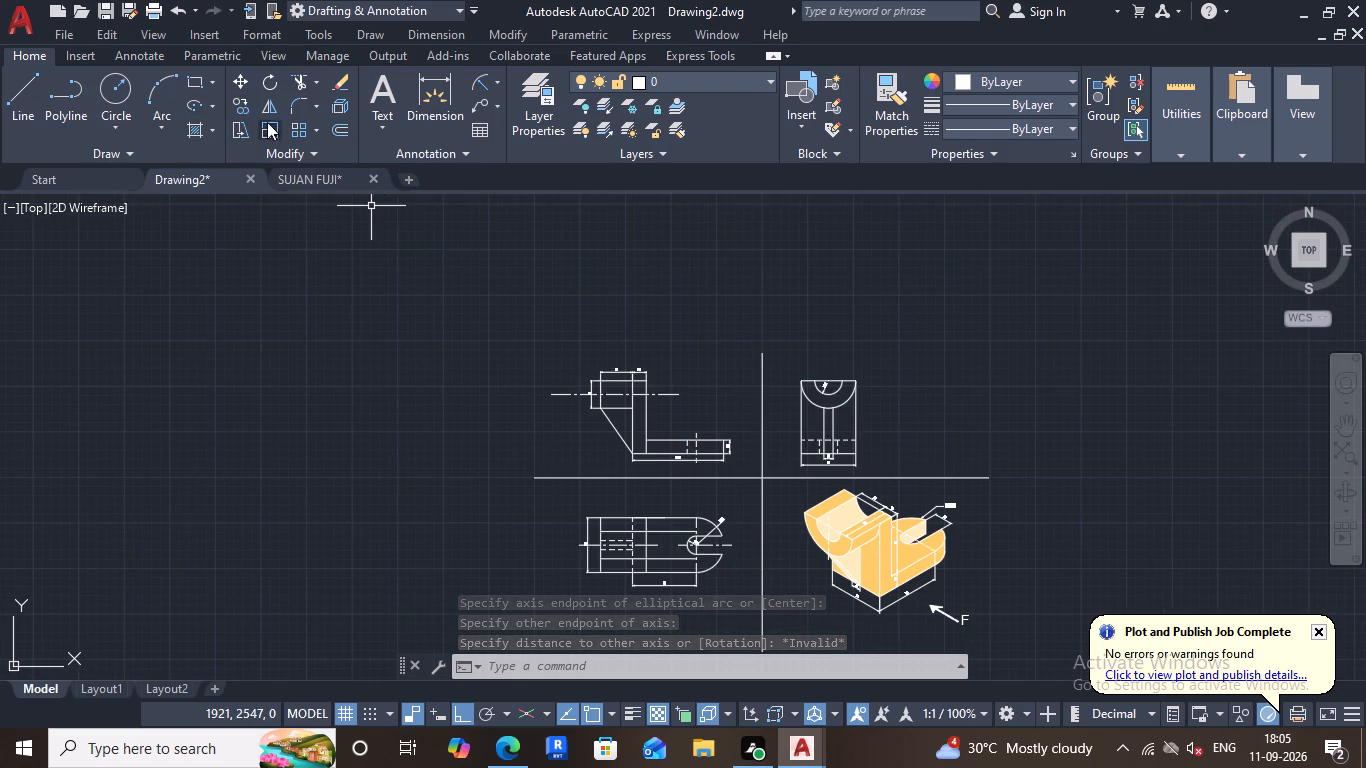
left_click(115, 92)
scroll(736, 443, "up", 1)
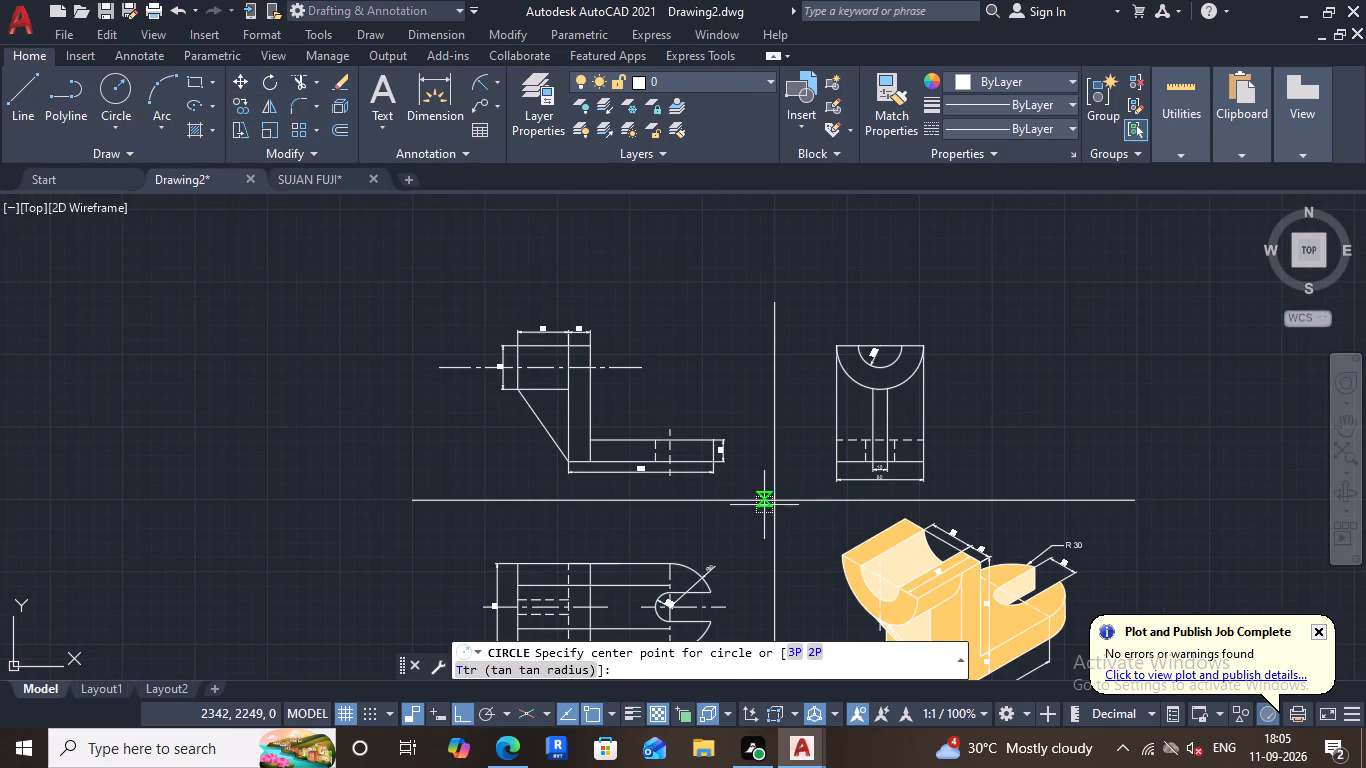
left_click(778, 502)
scroll(859, 430, "down", 3)
scroll(864, 436, "up", 2)
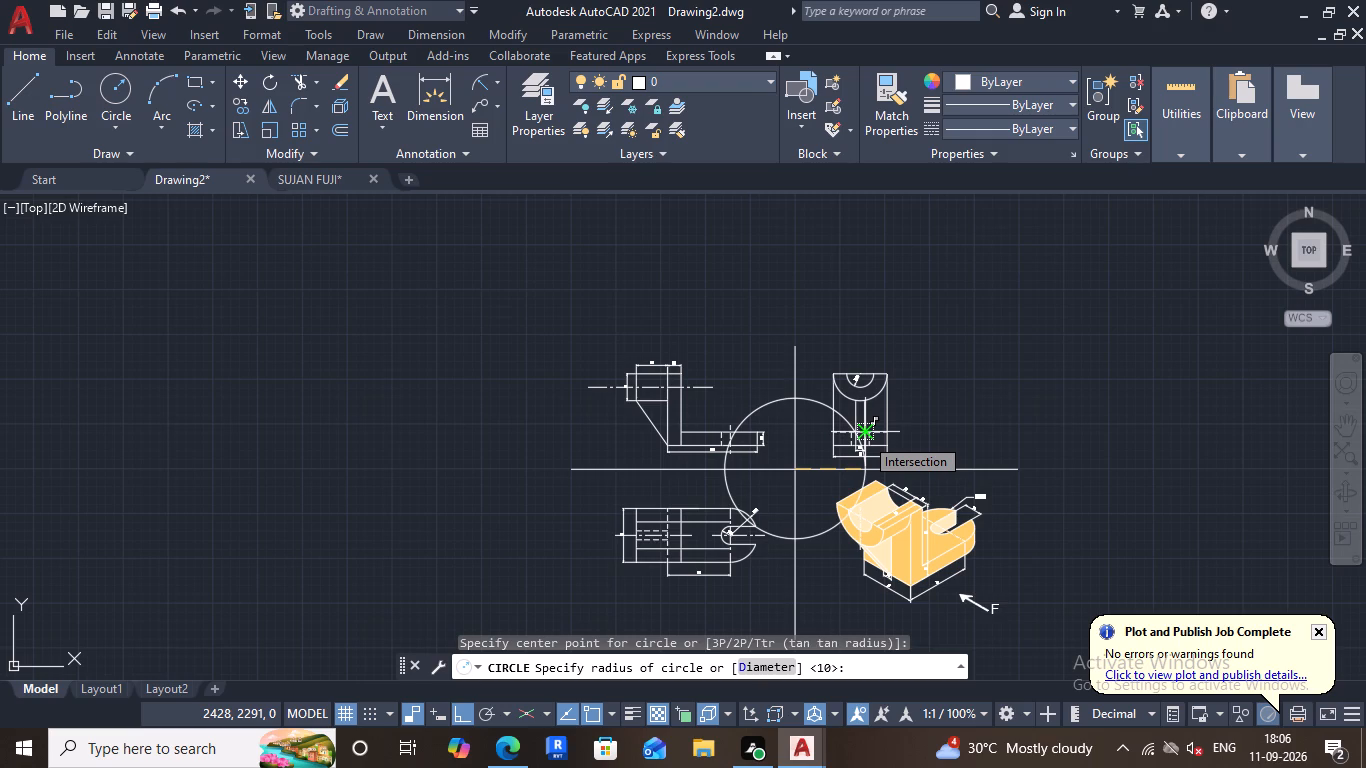
scroll(955, 389, "down", 4)
scroll(956, 390, "up", 4)
scroll(869, 431, "up", 1)
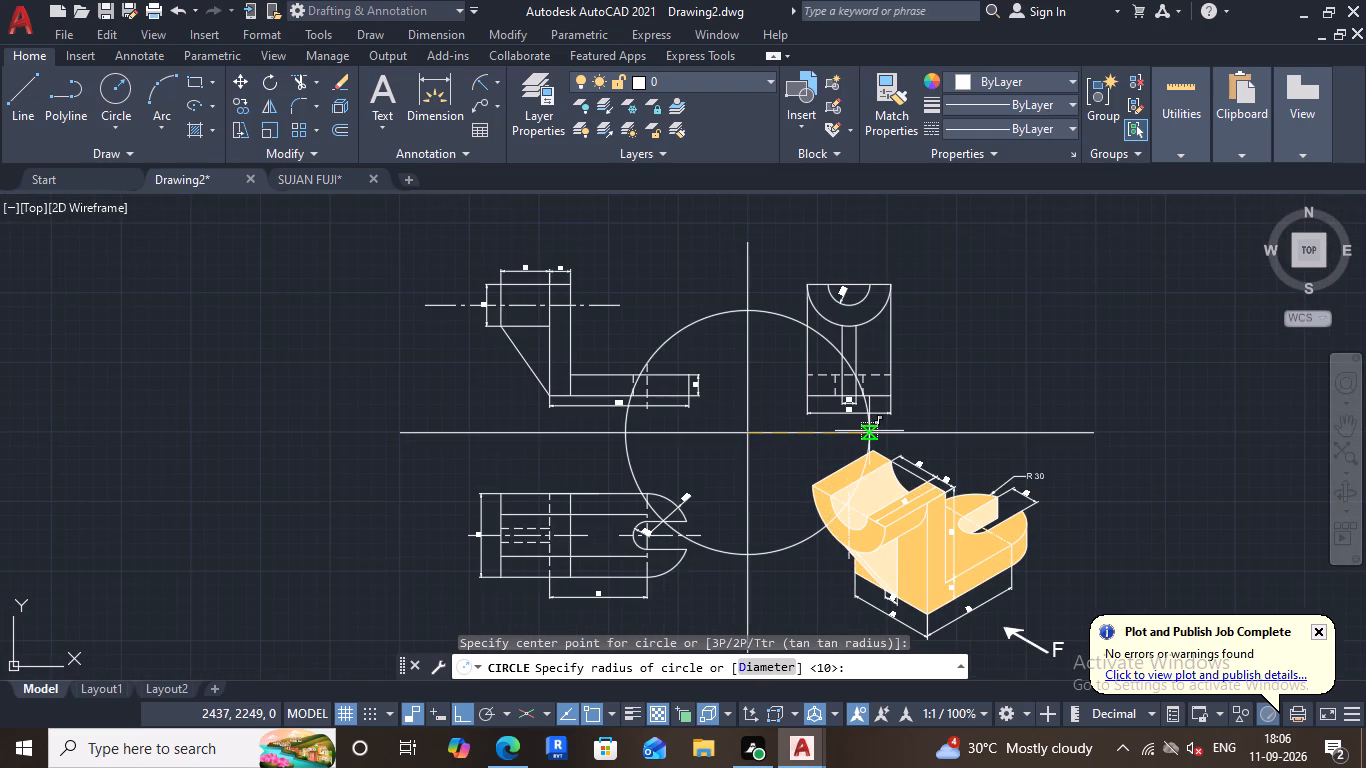
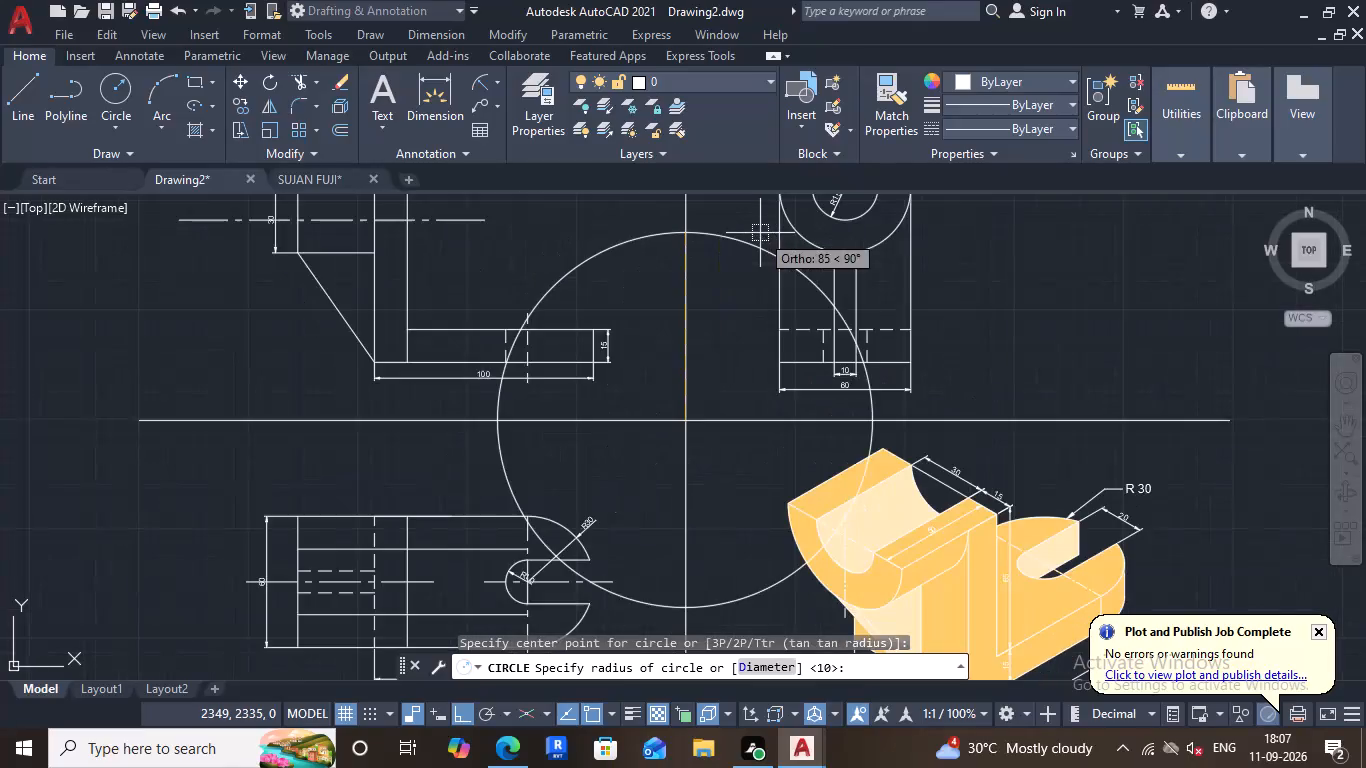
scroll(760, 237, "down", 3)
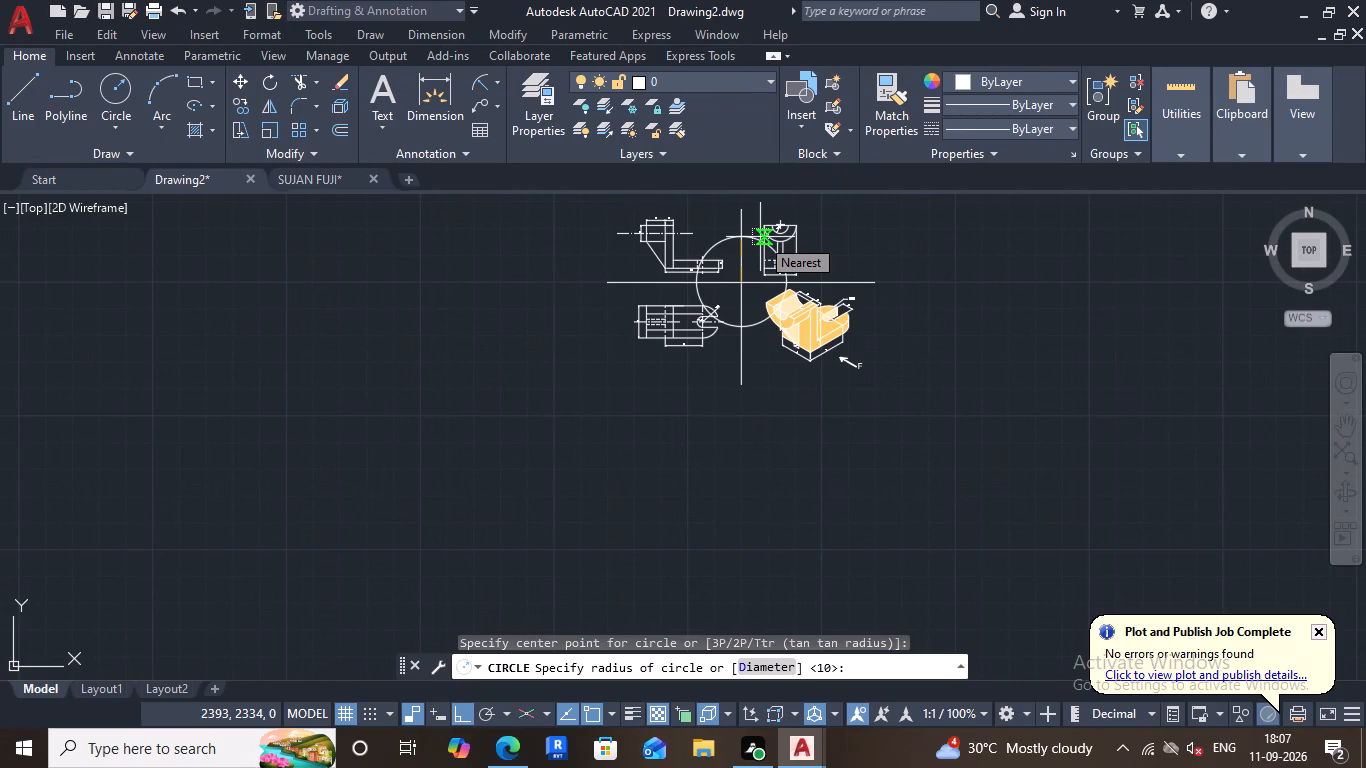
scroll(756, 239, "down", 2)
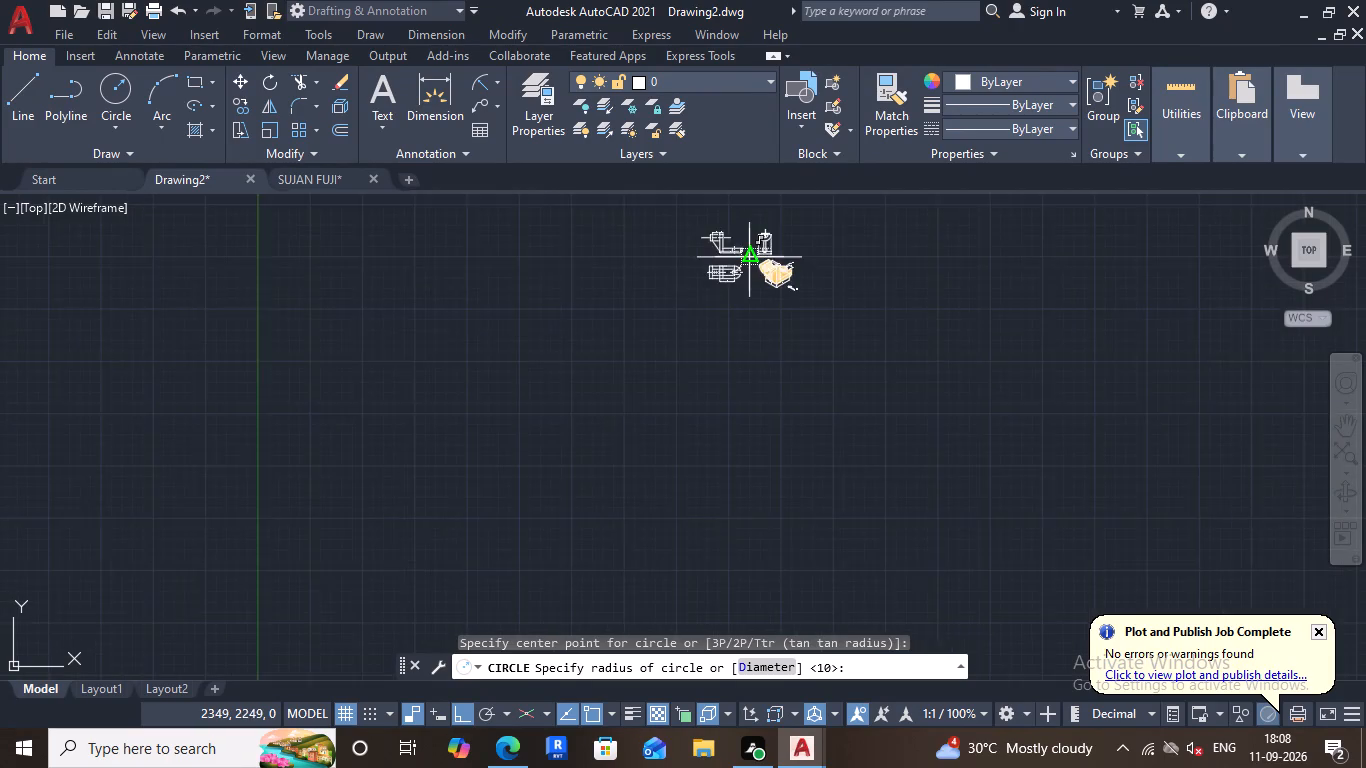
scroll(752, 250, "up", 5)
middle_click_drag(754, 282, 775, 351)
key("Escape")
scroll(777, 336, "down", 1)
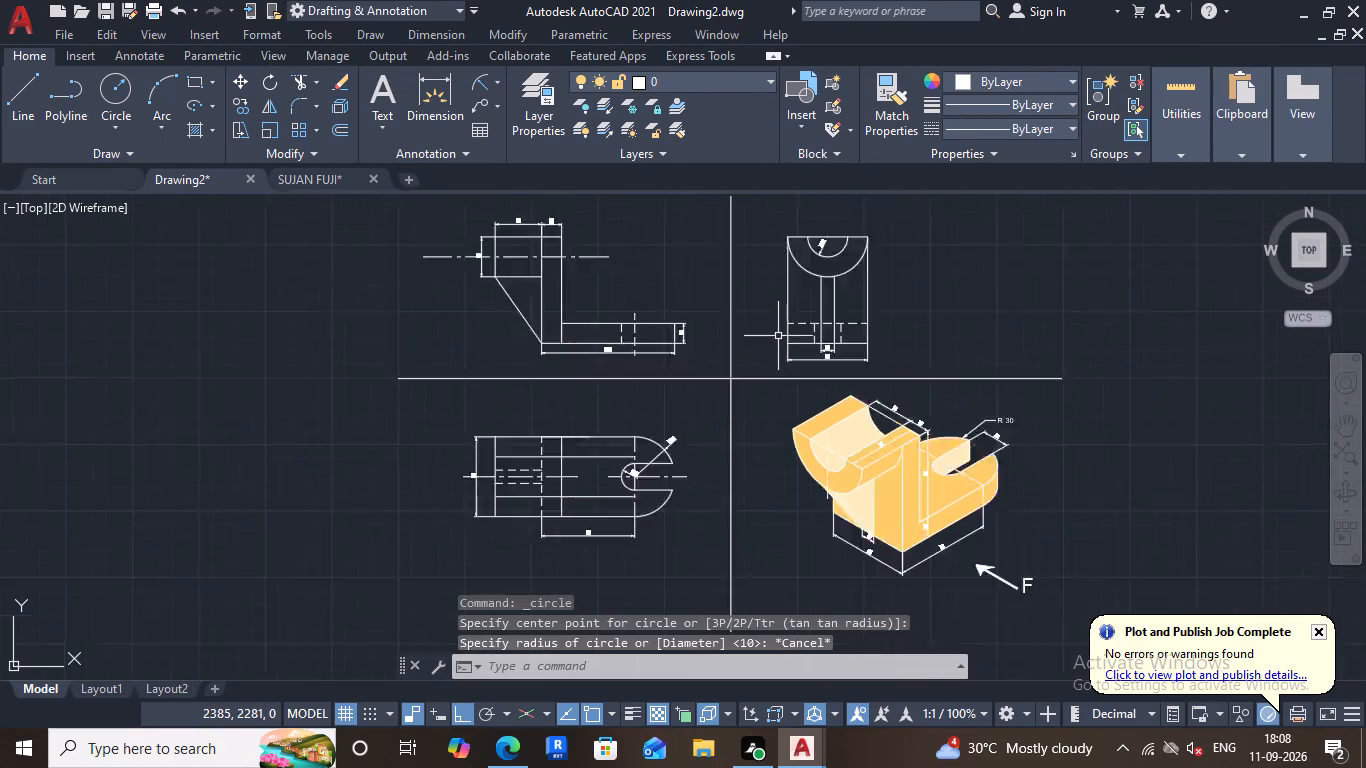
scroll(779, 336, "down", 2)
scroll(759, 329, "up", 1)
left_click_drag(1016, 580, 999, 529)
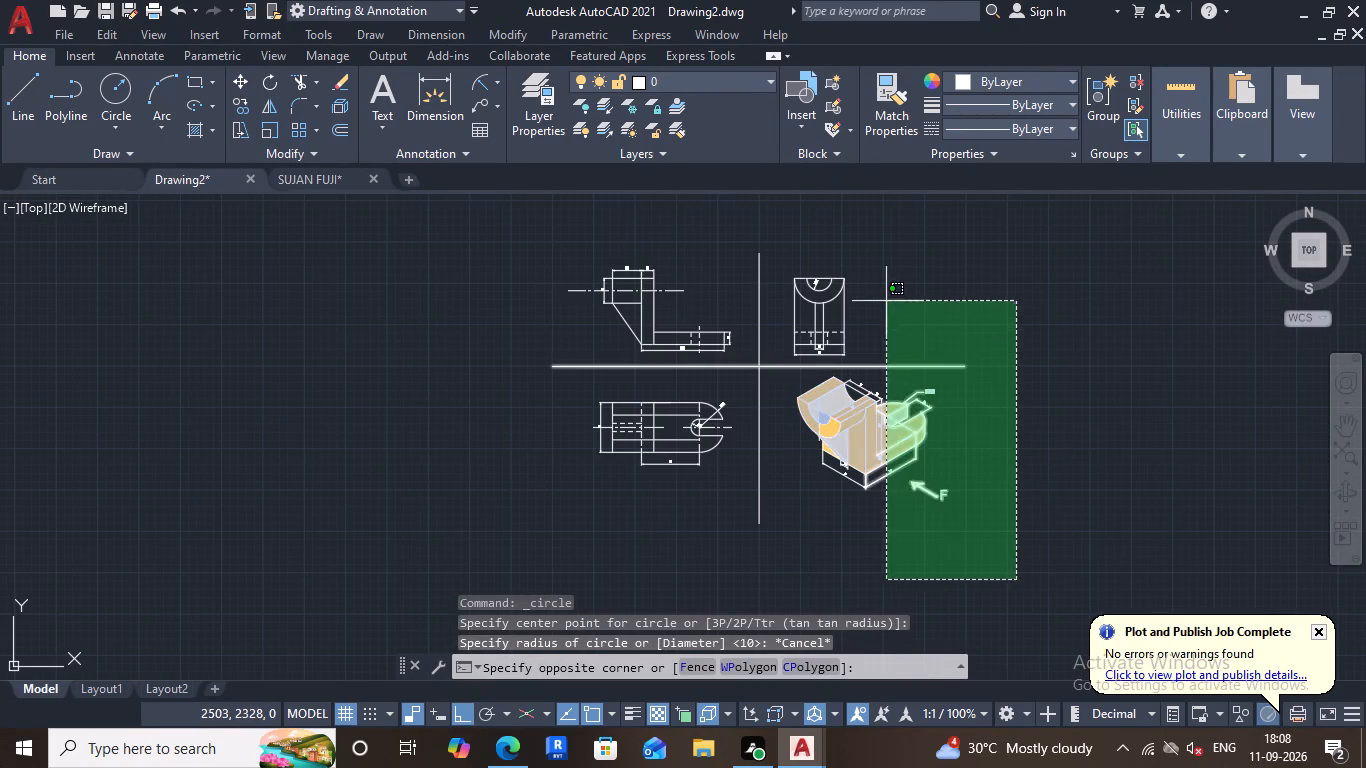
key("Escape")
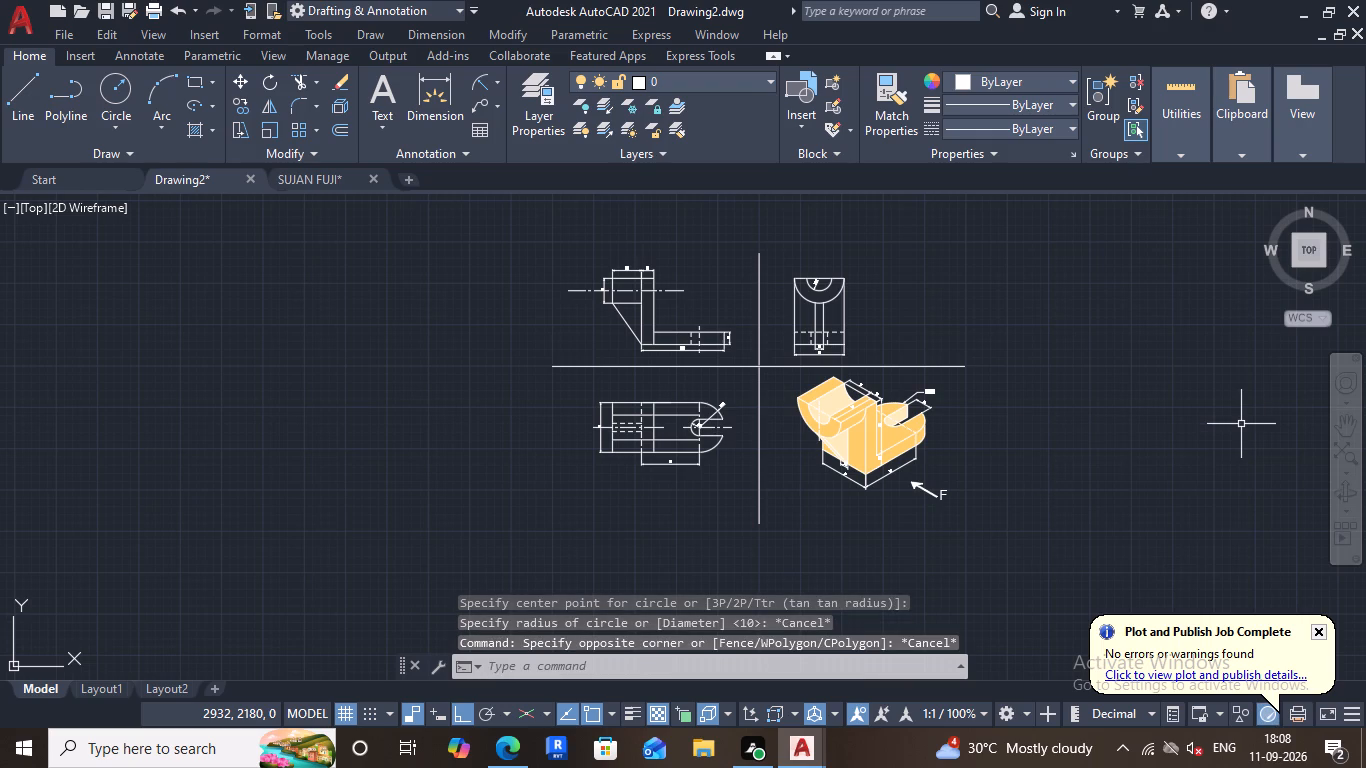
Save the drawing in the Documents folder as 11SEP2026.3.
key("ctrl+s")
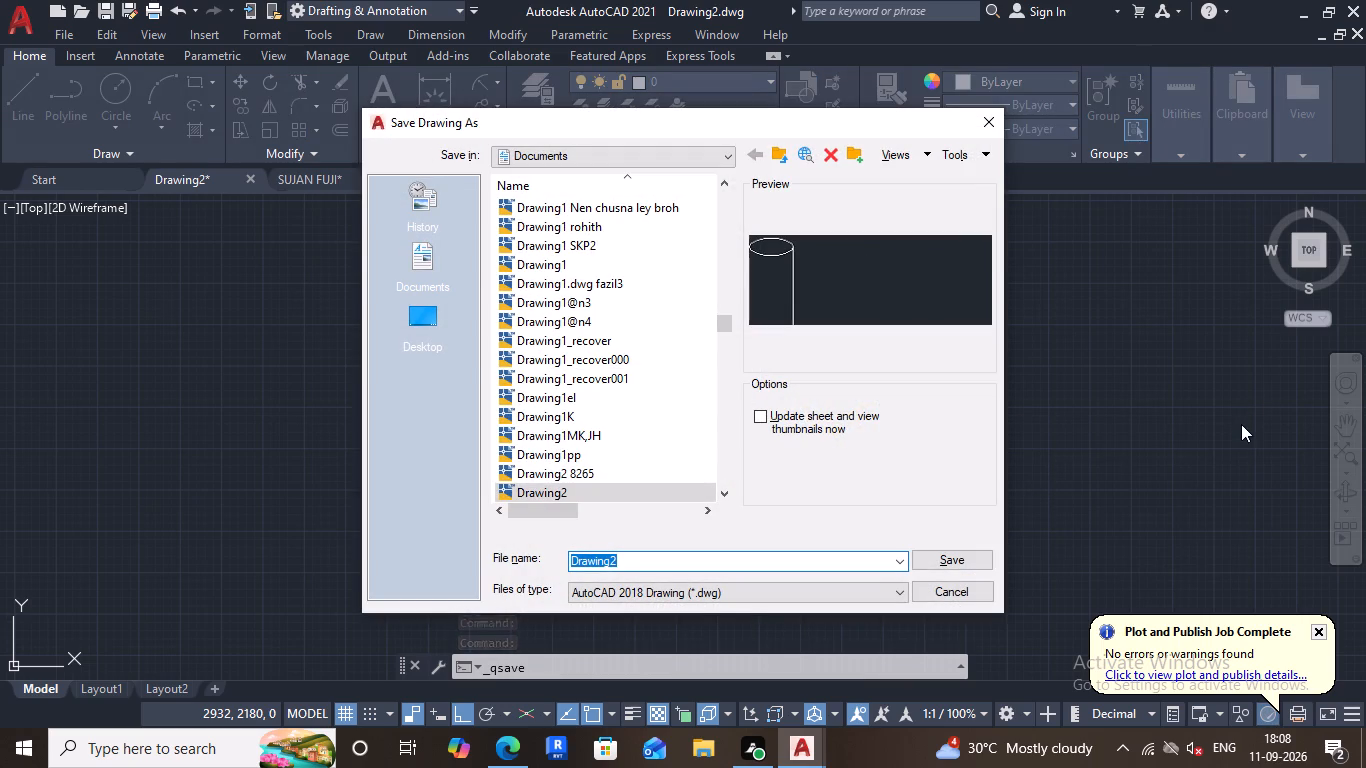
type("11")
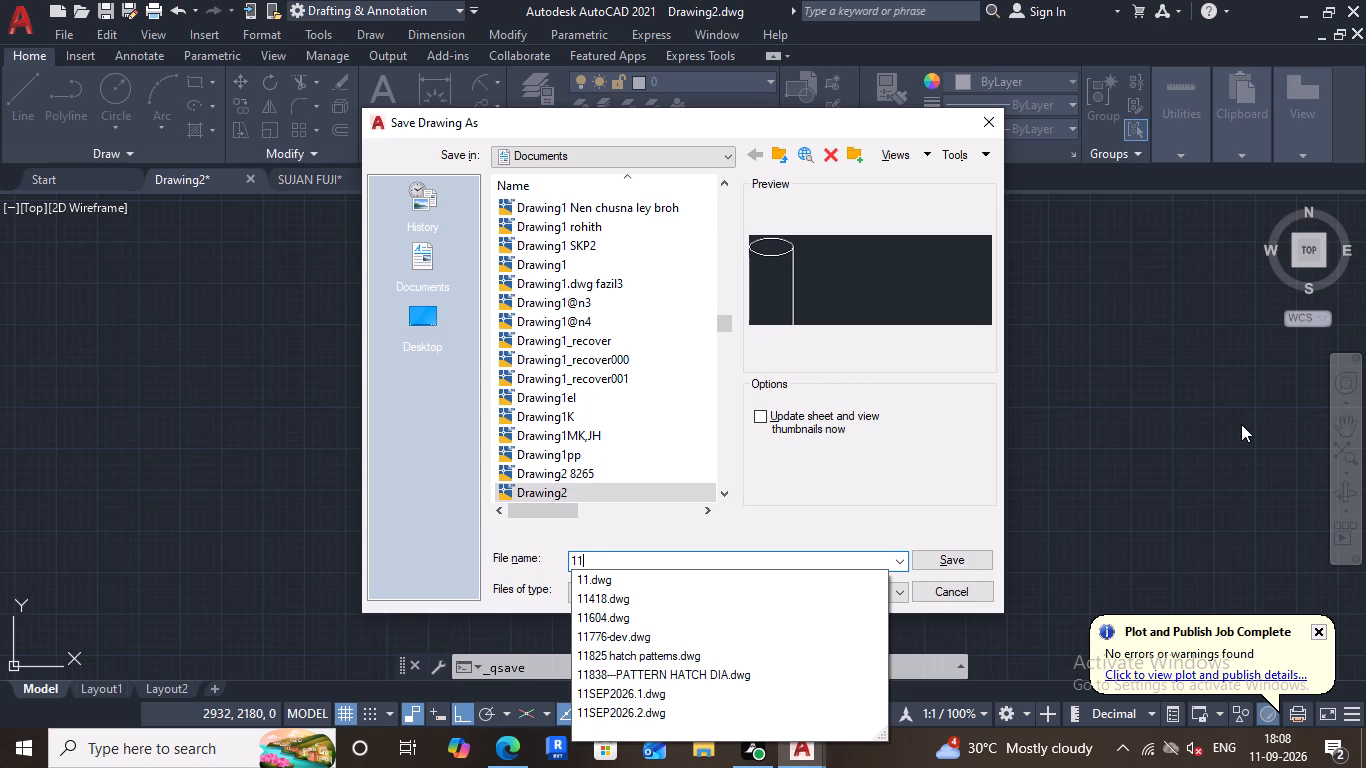
type("SEP")
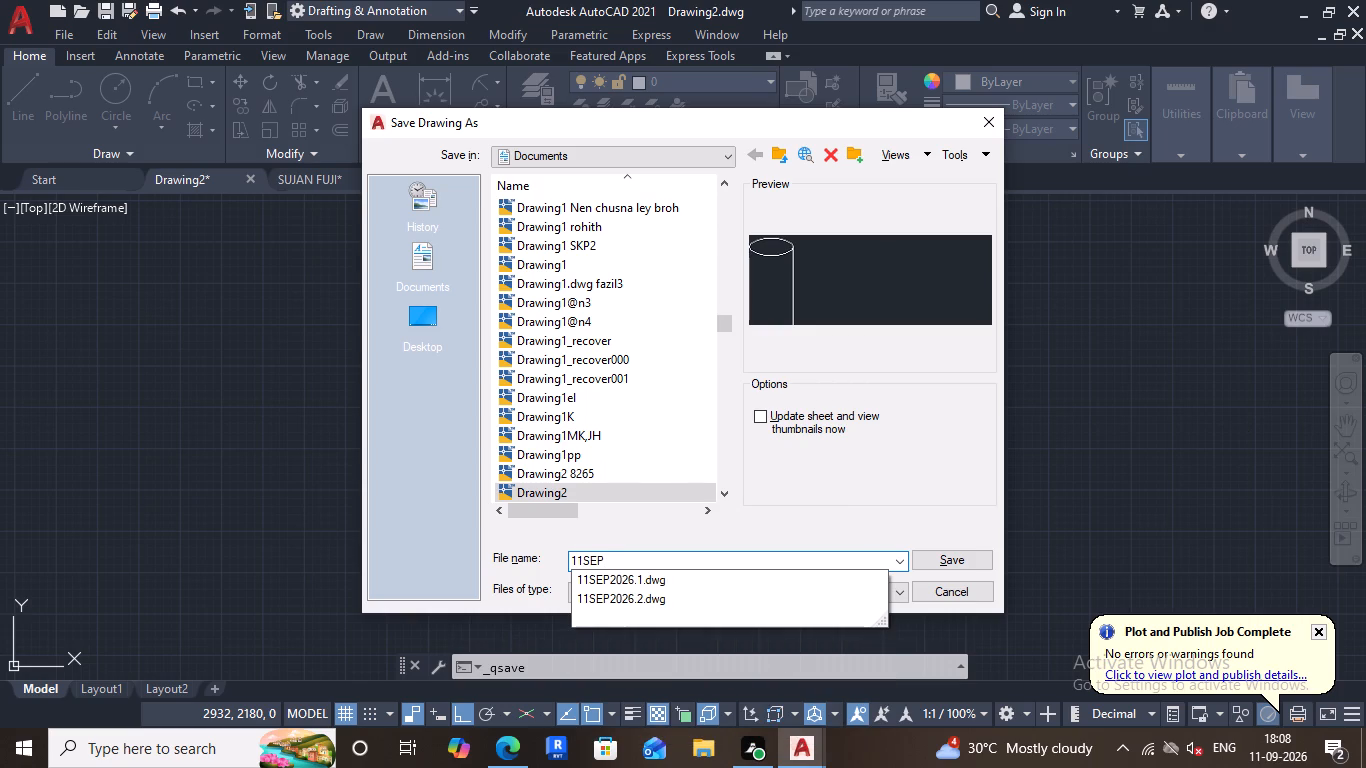
type("2026")
key("period")
key("3")
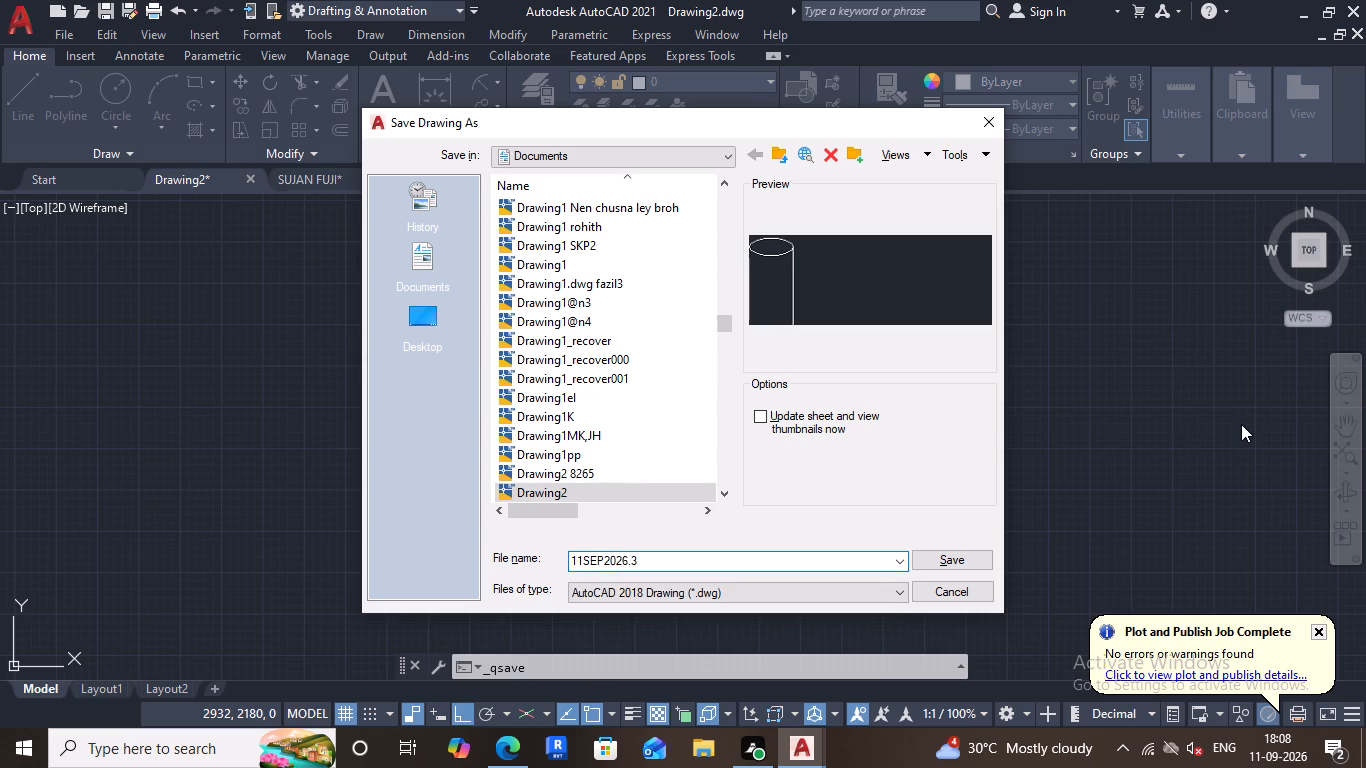
left_click(955, 567)
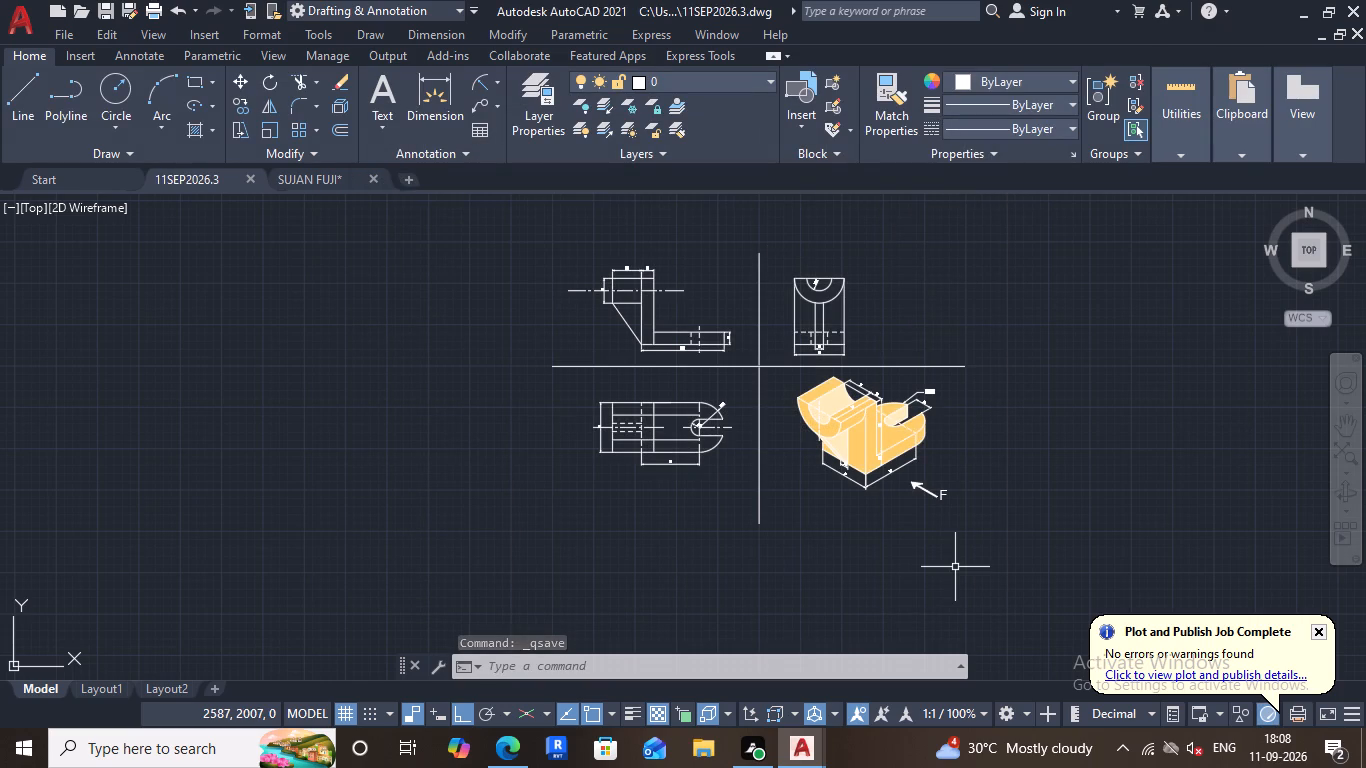
Switch to the collection drawing and examine how its stored multi-view layouts are arranged around their dividing lines.
scroll(828, 559, "up", 1)
scroll(868, 584, "down", 2)
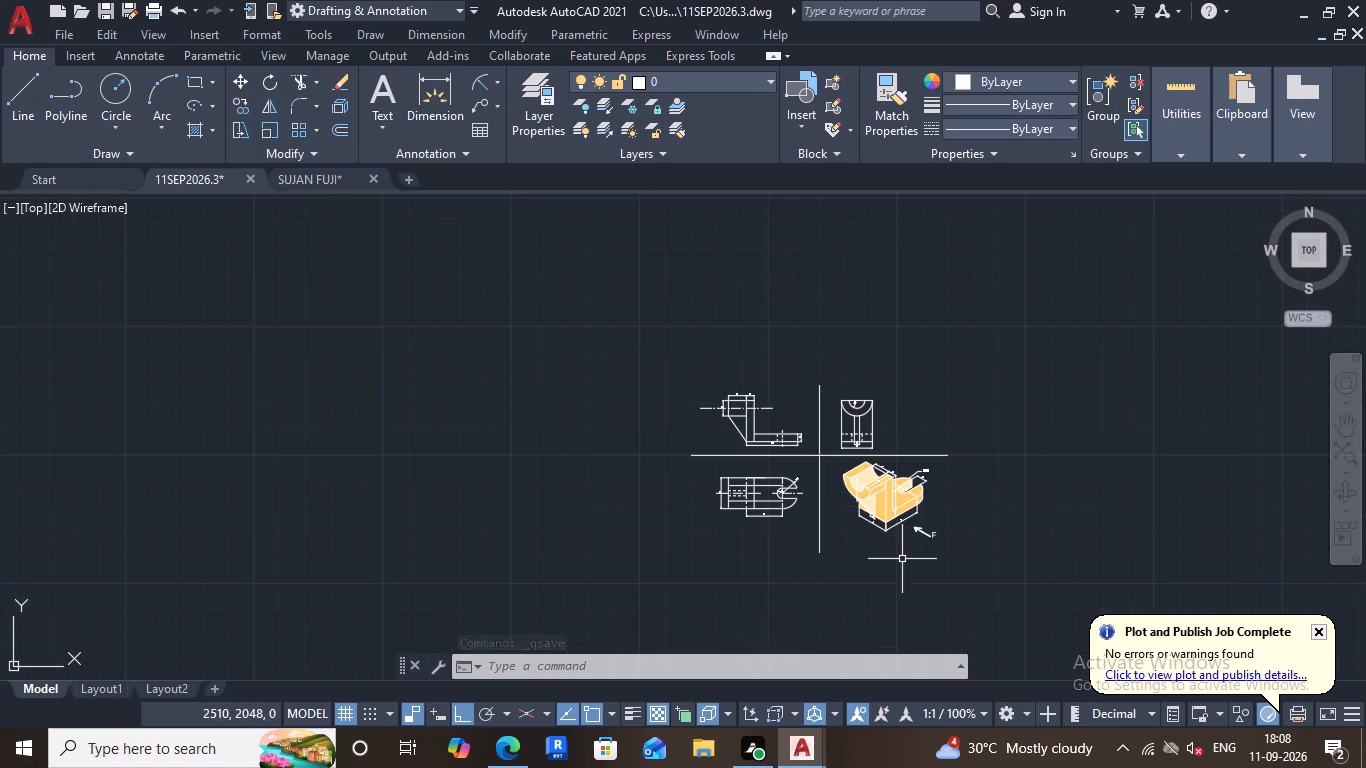
left_click(331, 183)
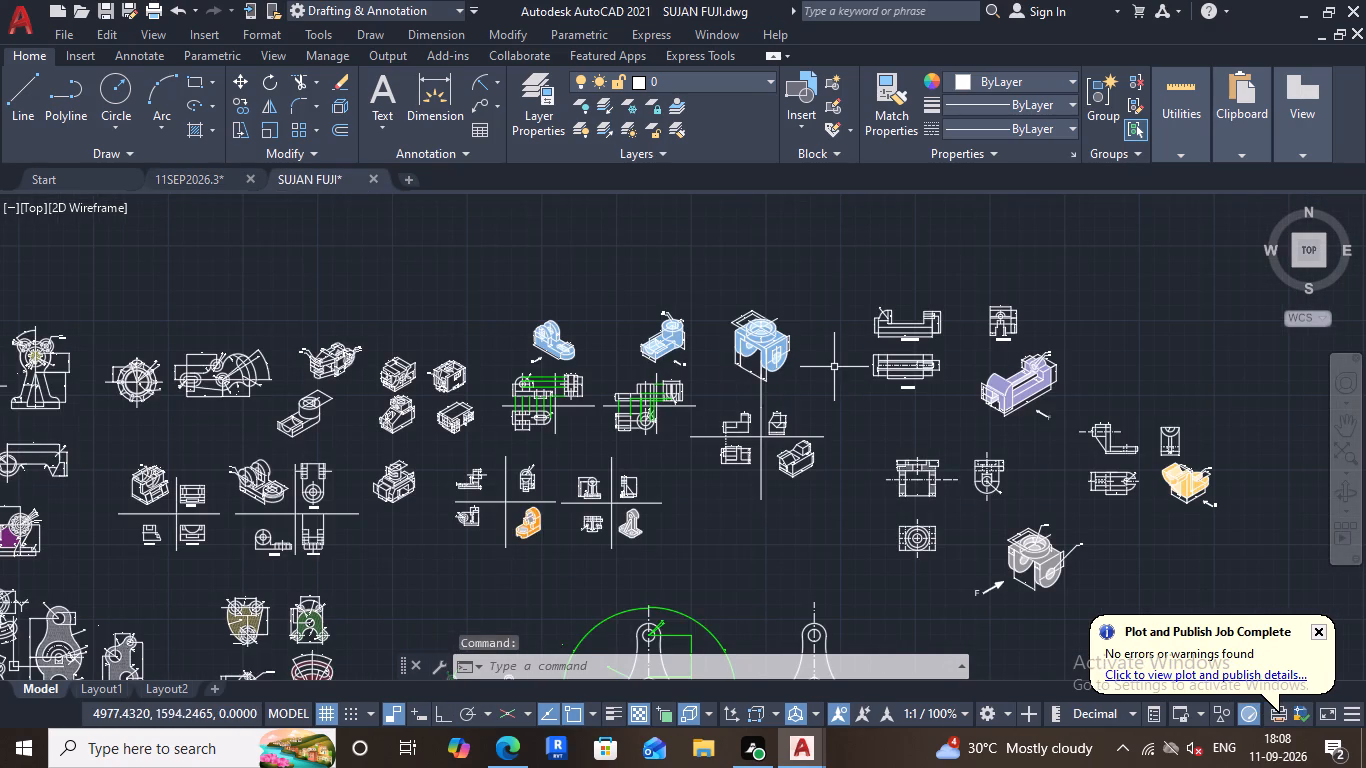
middle_click_drag(834, 364, 753, 335)
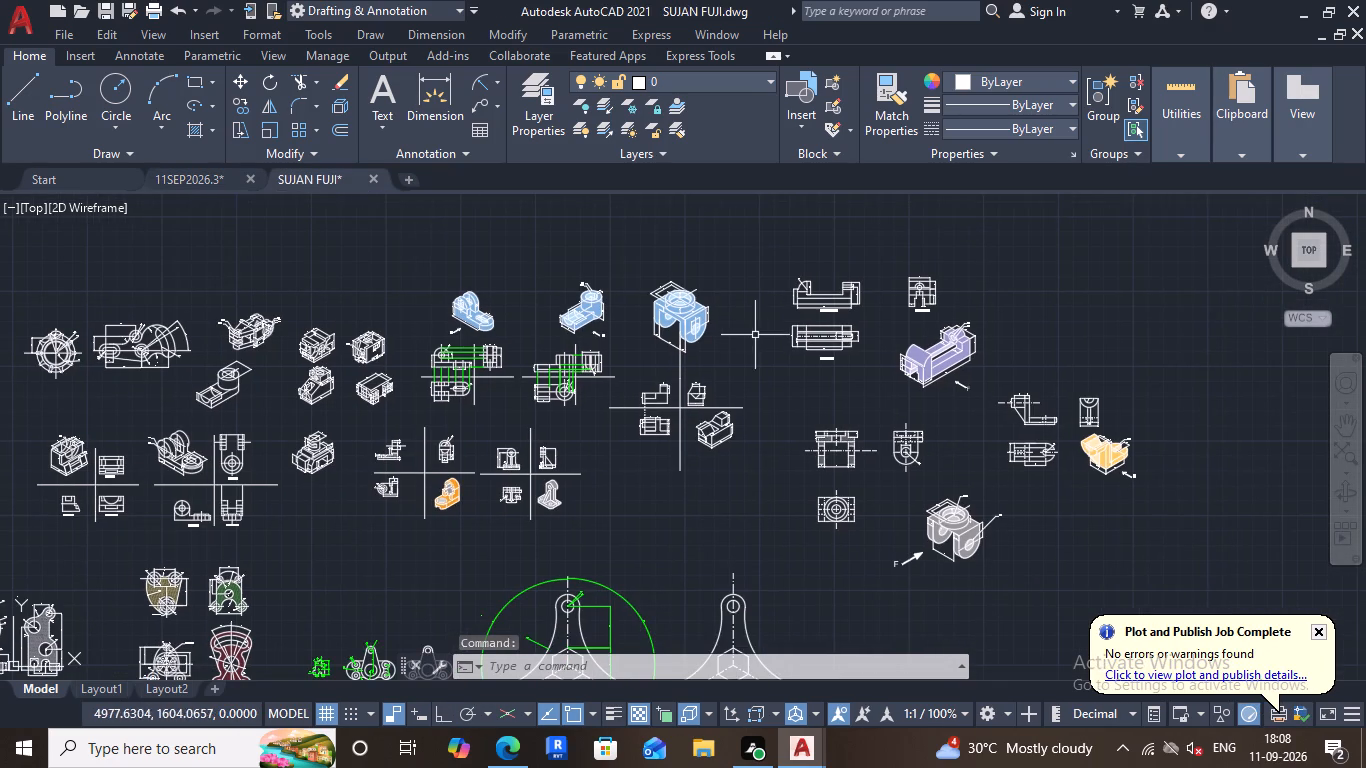
middle_click_drag(758, 357, 704, 326)
scroll(619, 371, "up", 2)
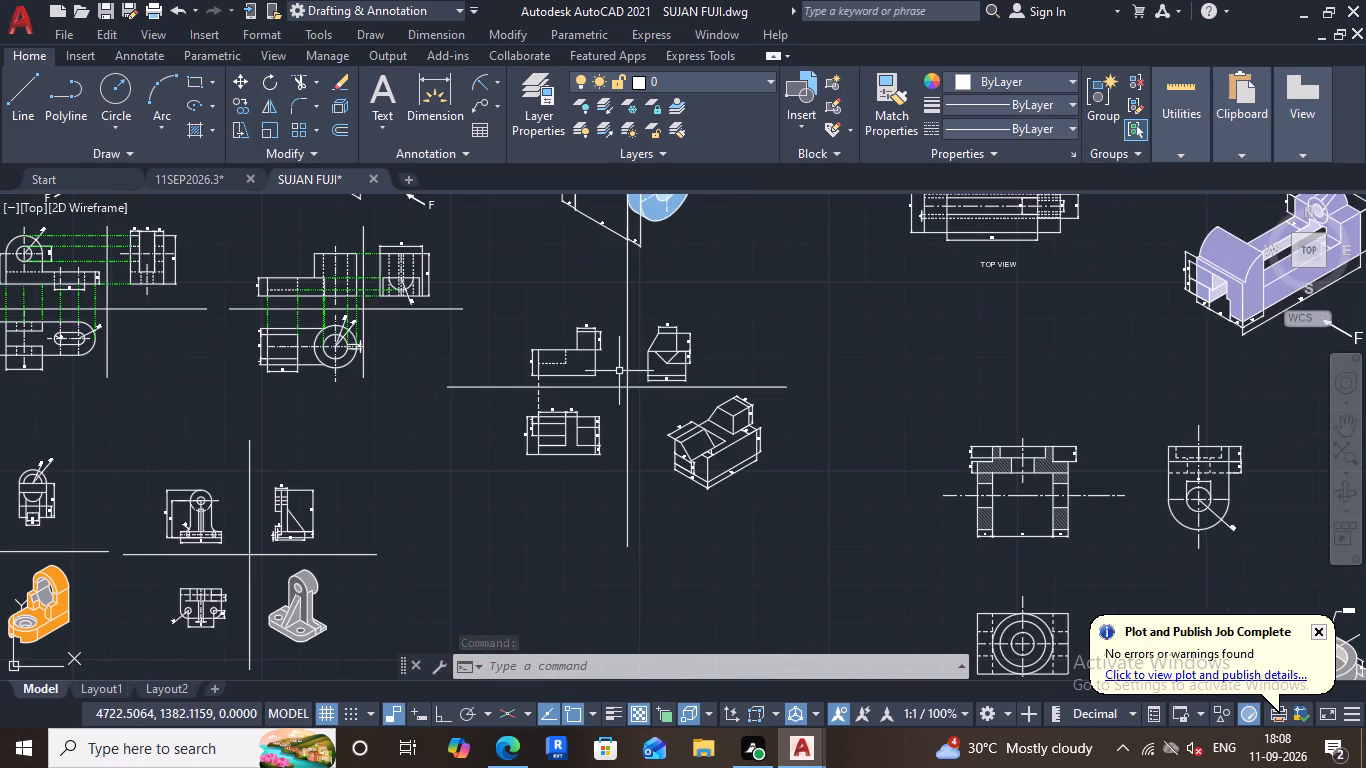
scroll(694, 385, "down", 2)
middle_click_drag(729, 394, 693, 366)
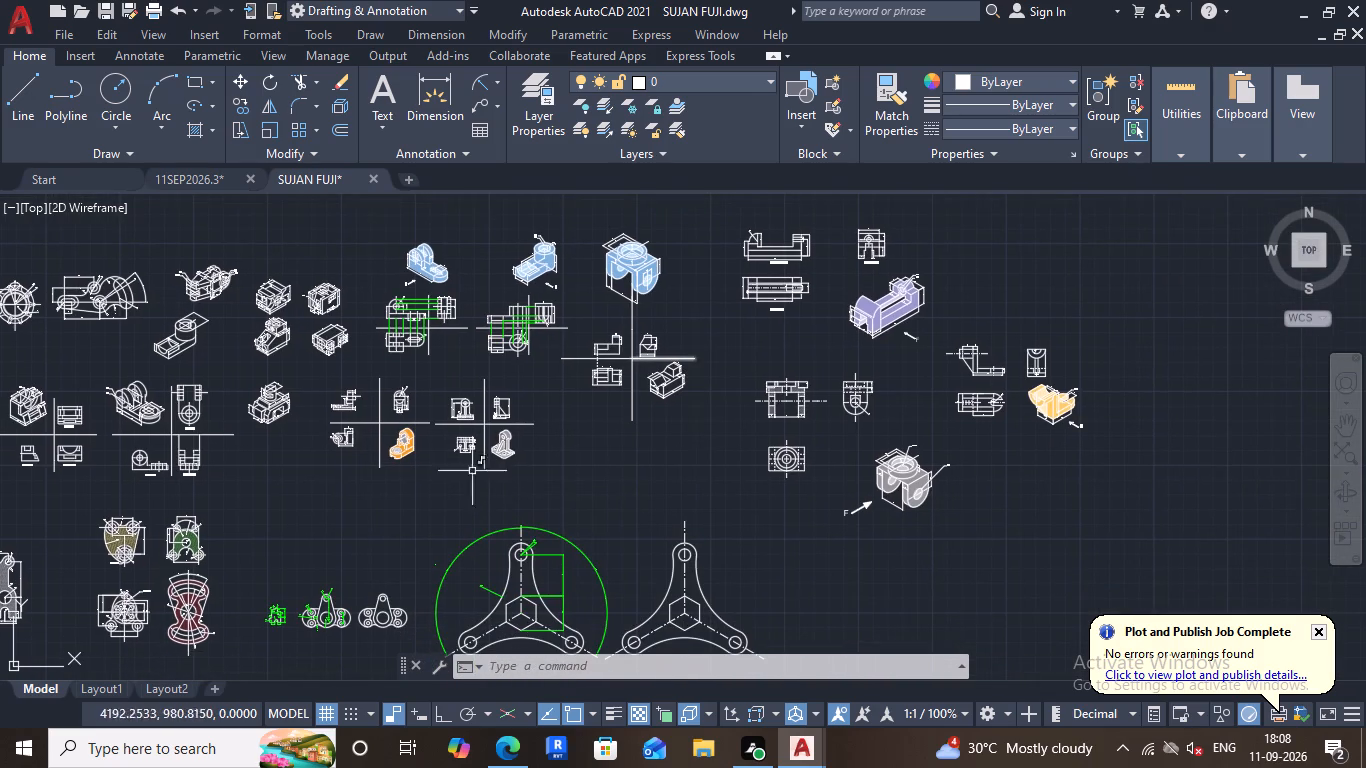
scroll(389, 449, "up", 3)
scroll(526, 459, "down", 1)
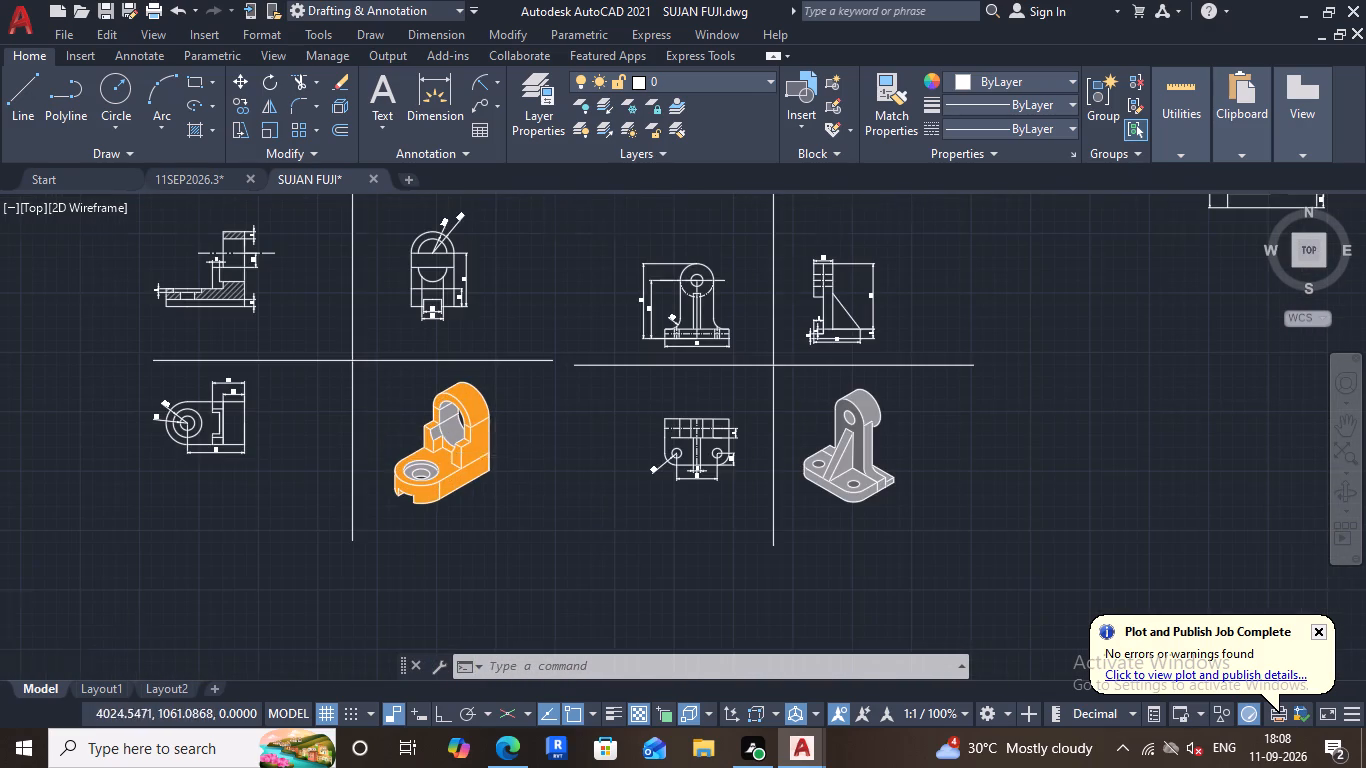
scroll(551, 449, "down", 1)
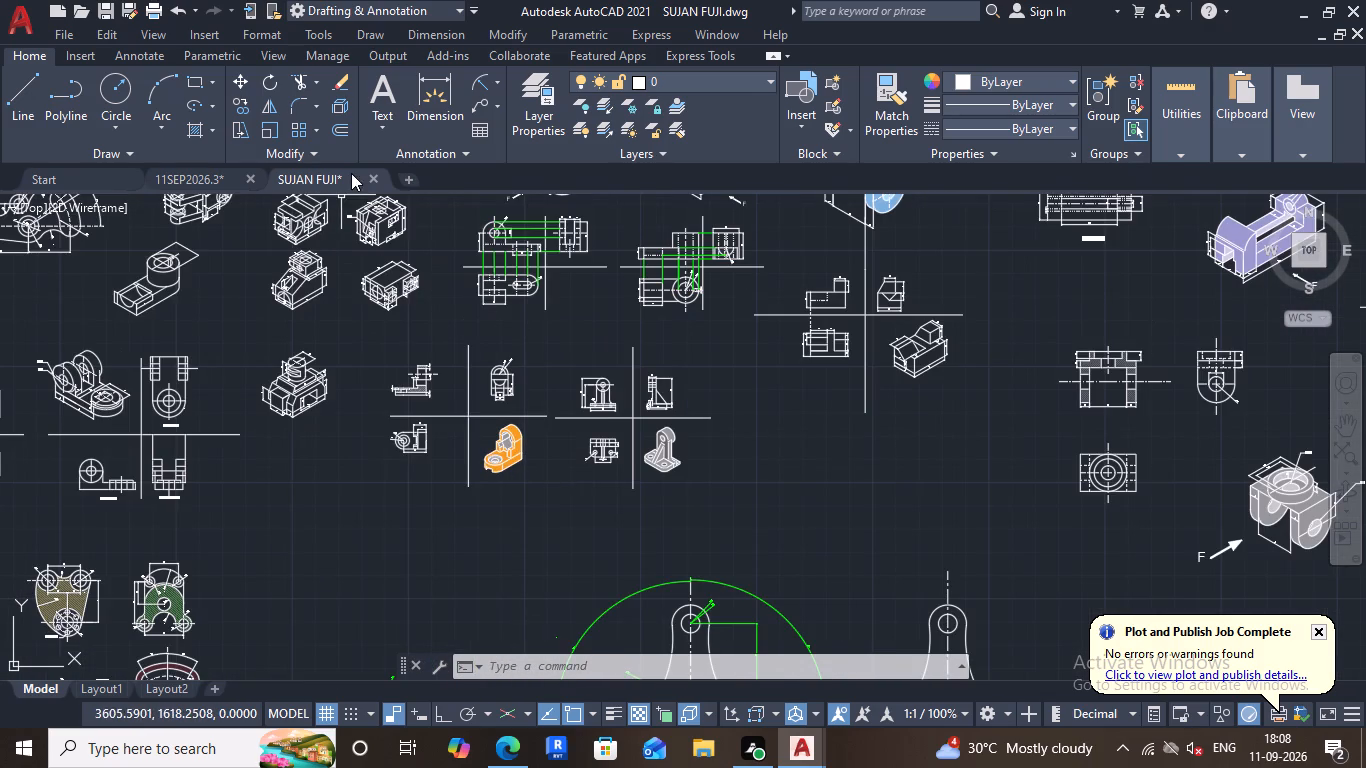
Return to the 11SEP2026.3 drawing and erase the two crossing lines that divide the bracket layout.
left_click(233, 172)
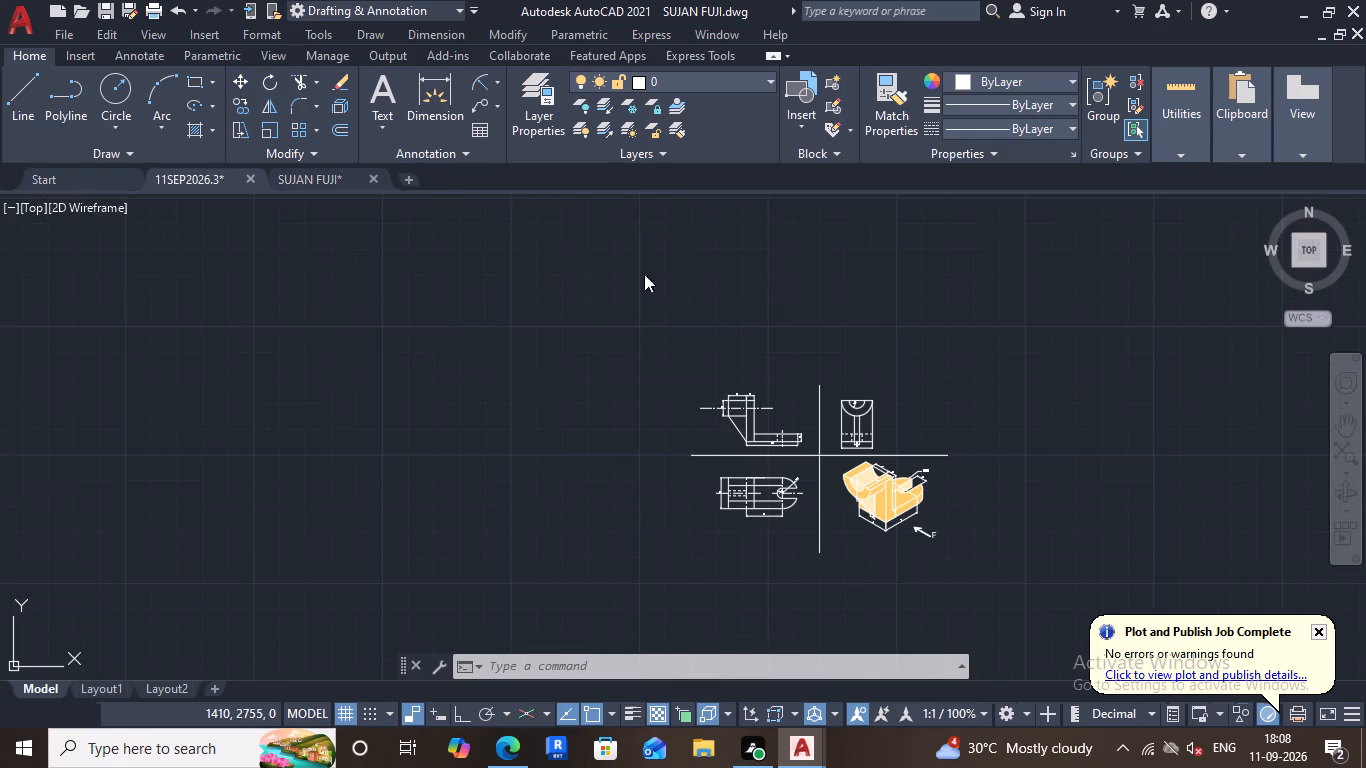
scroll(750, 301, "down", 1)
scroll(822, 369, "up", 2)
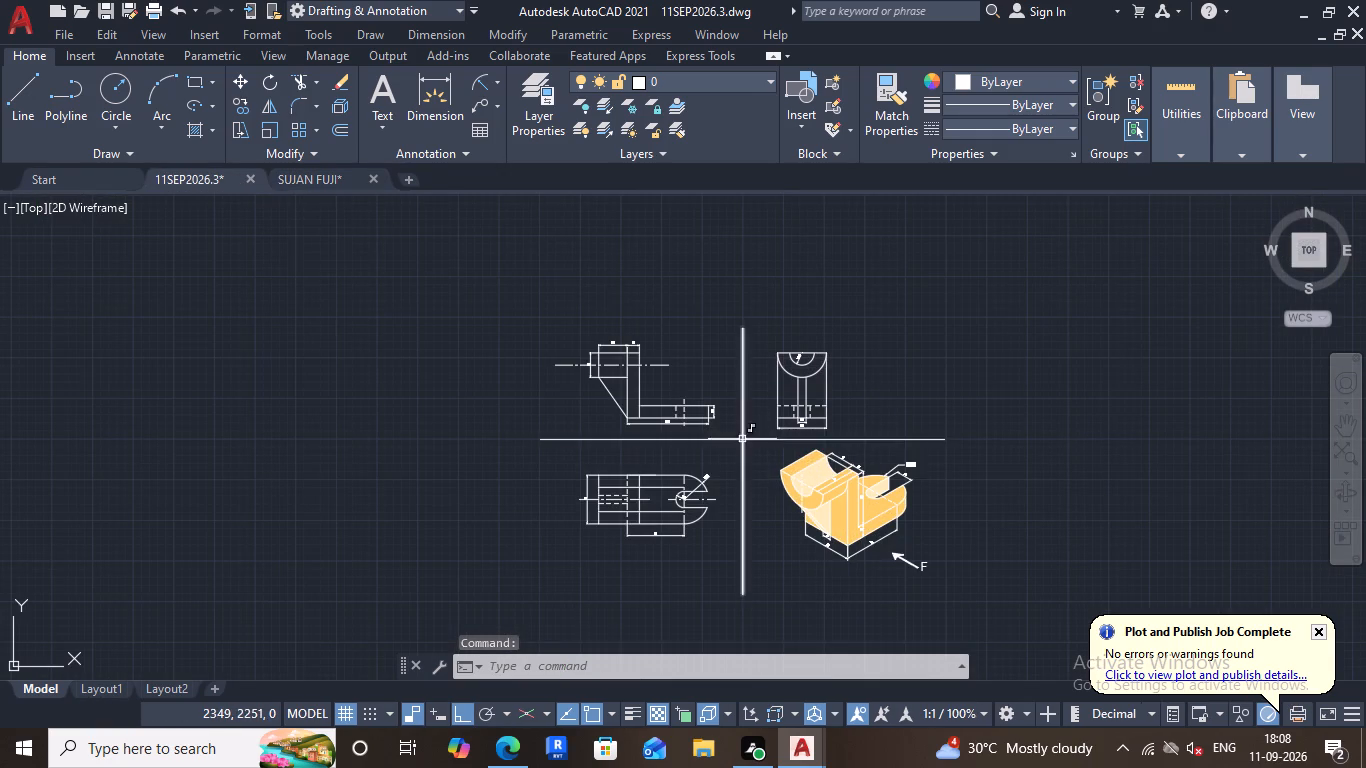
left_click(741, 440)
left_click(741, 423)
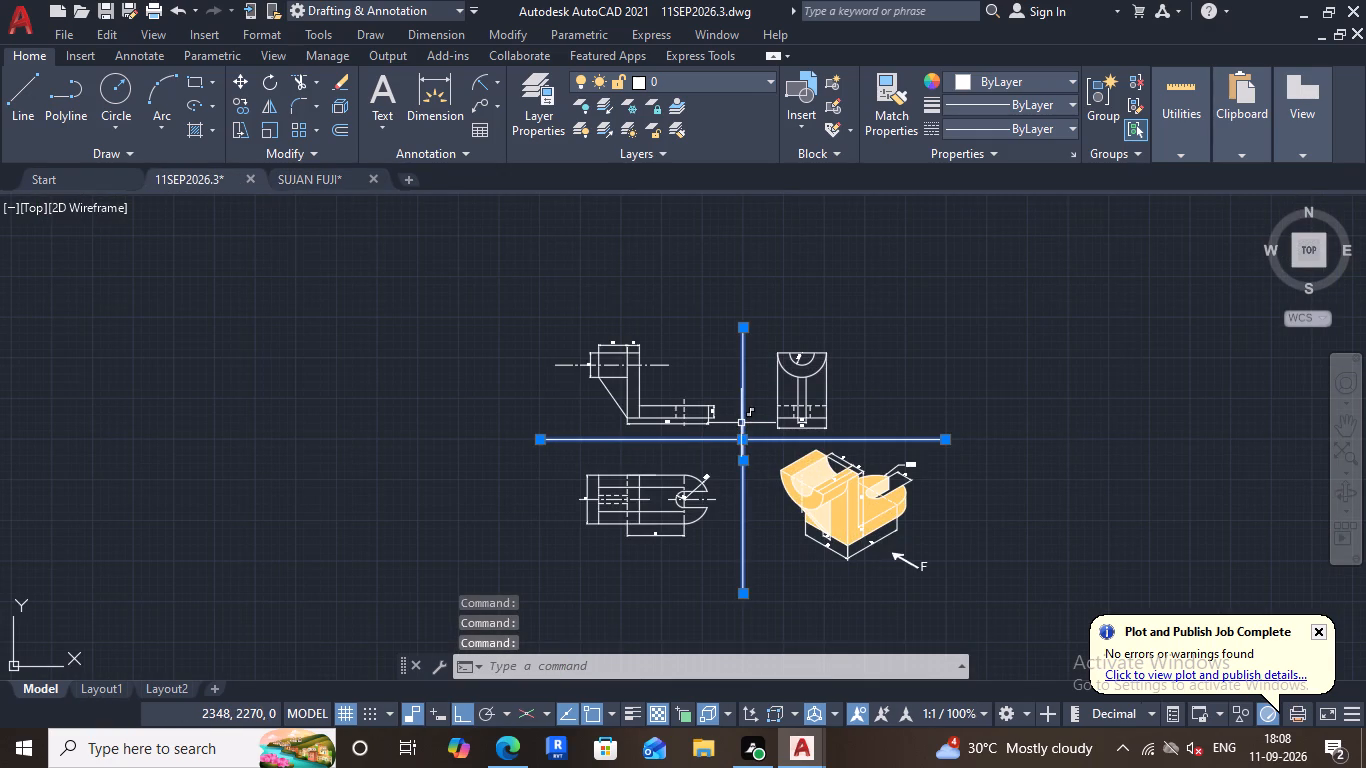
key("Delete")
Set up a centred plot with AutoCAD PDF (High Quality Print).pc3, using a window around all the bracket views as the plot area.
scroll(742, 421, "down", 1)
scroll(749, 444, "up", 1)
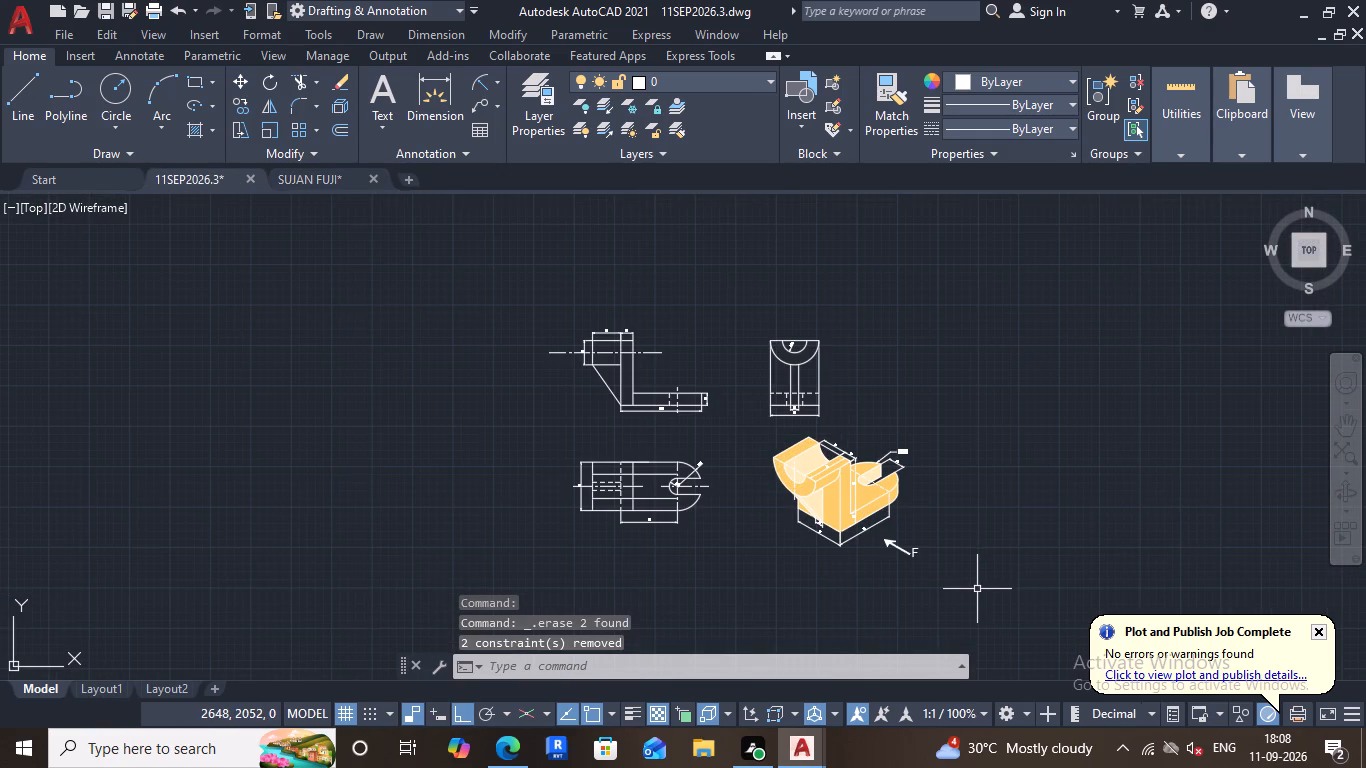
key("ctrl+p")
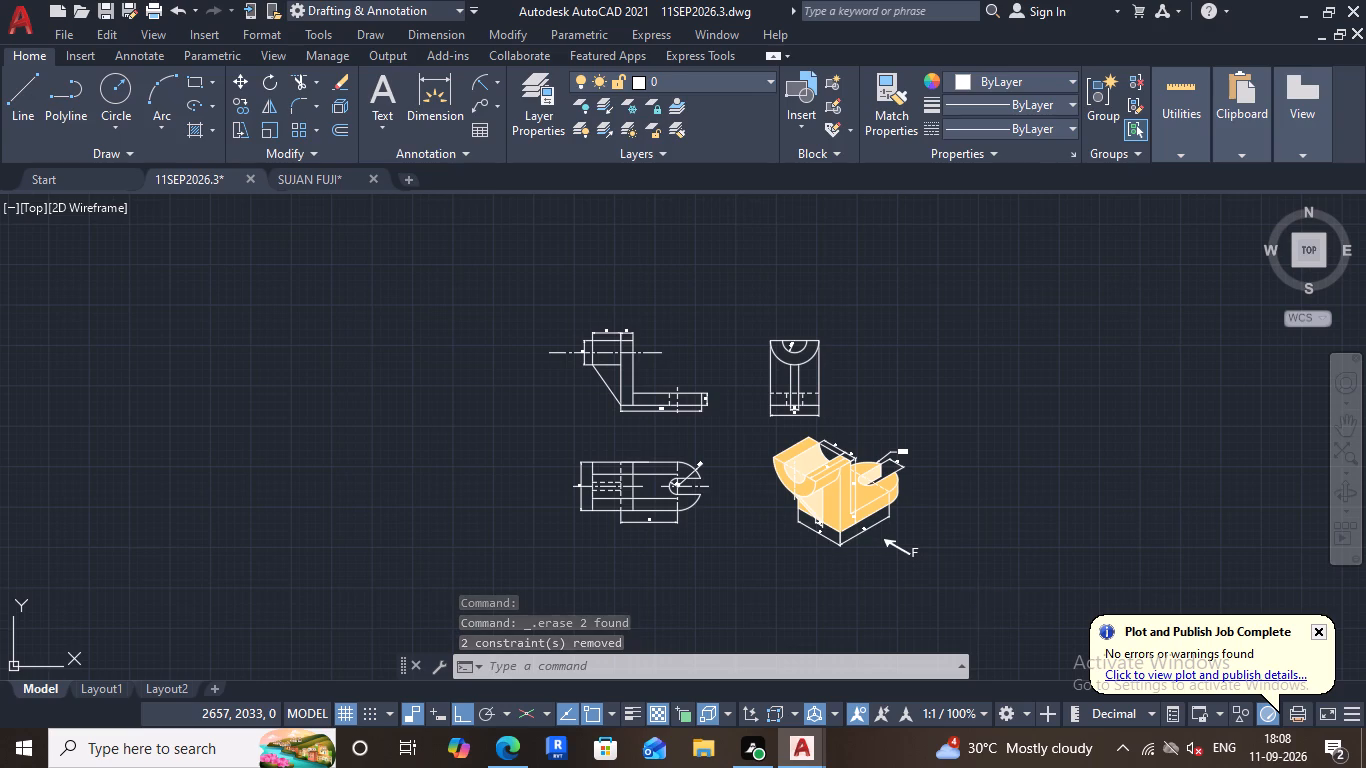
left_click(456, 227)
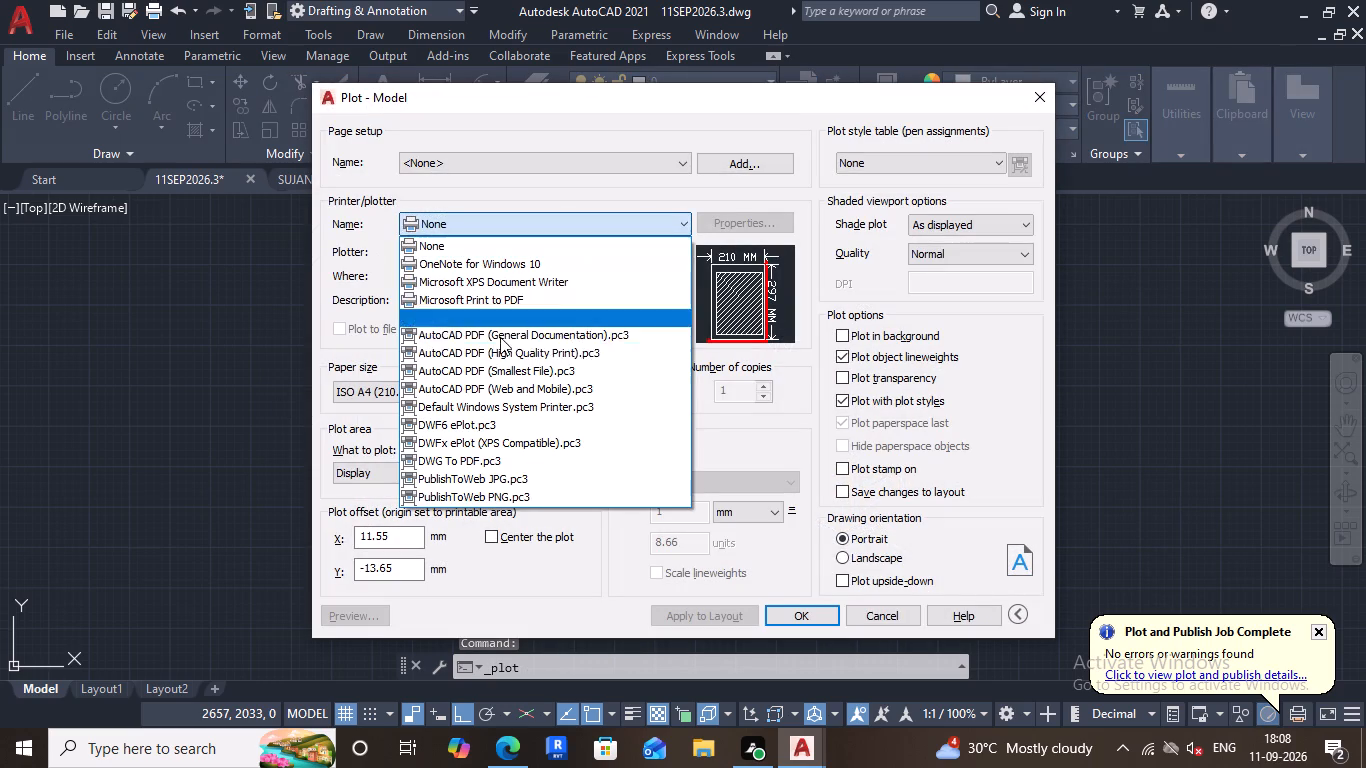
left_click(488, 352)
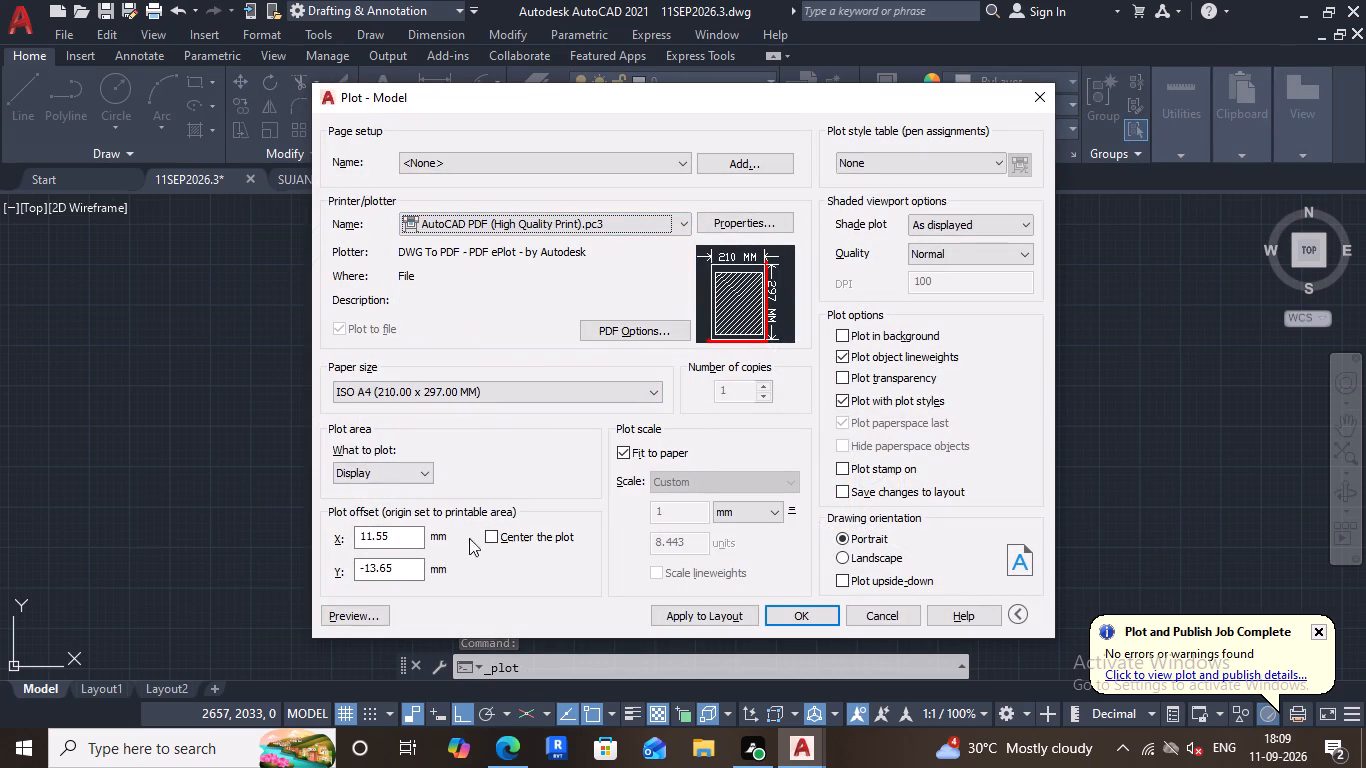
left_click(492, 537)
left_click(411, 477)
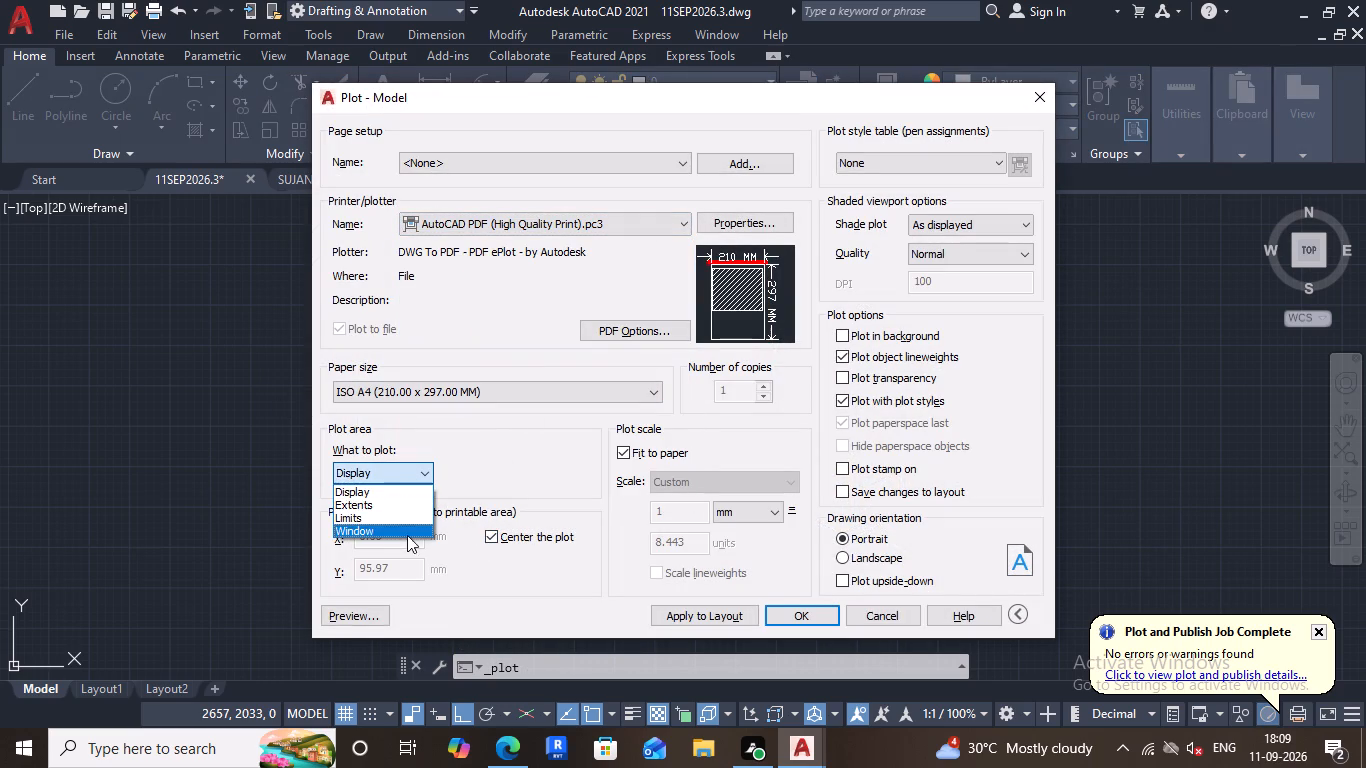
left_click(388, 531)
left_click(951, 595)
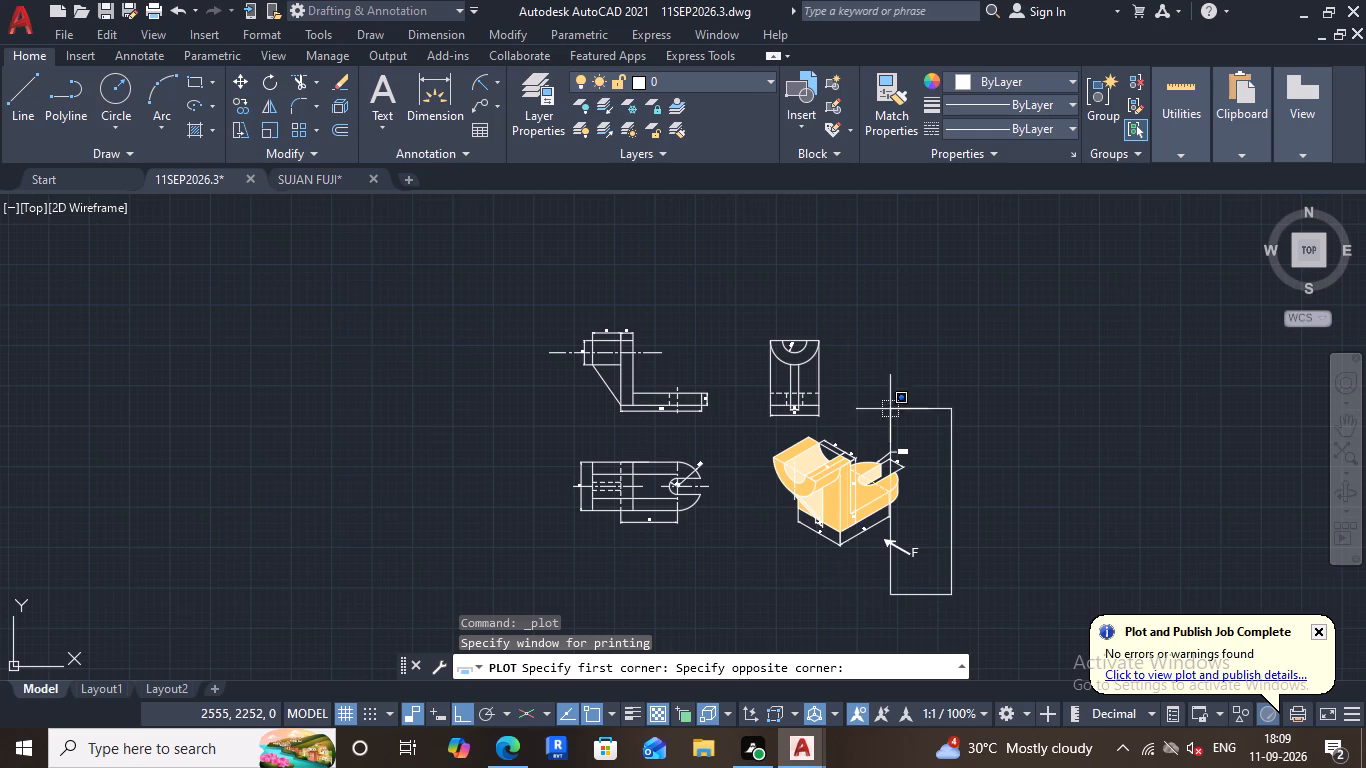
left_click(537, 307)
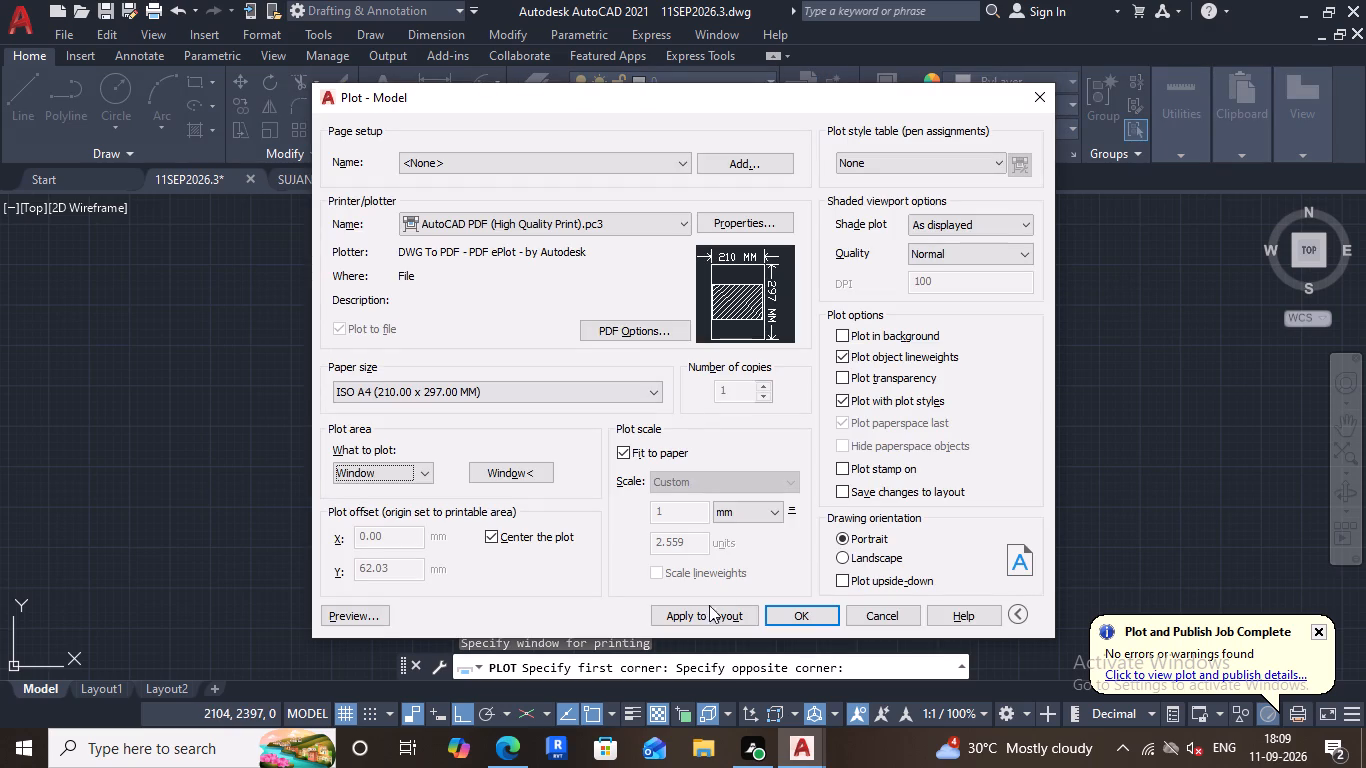
Preview the plot and examine the linework and dimensions of the front and isometric bracket views close up.
left_click(366, 618)
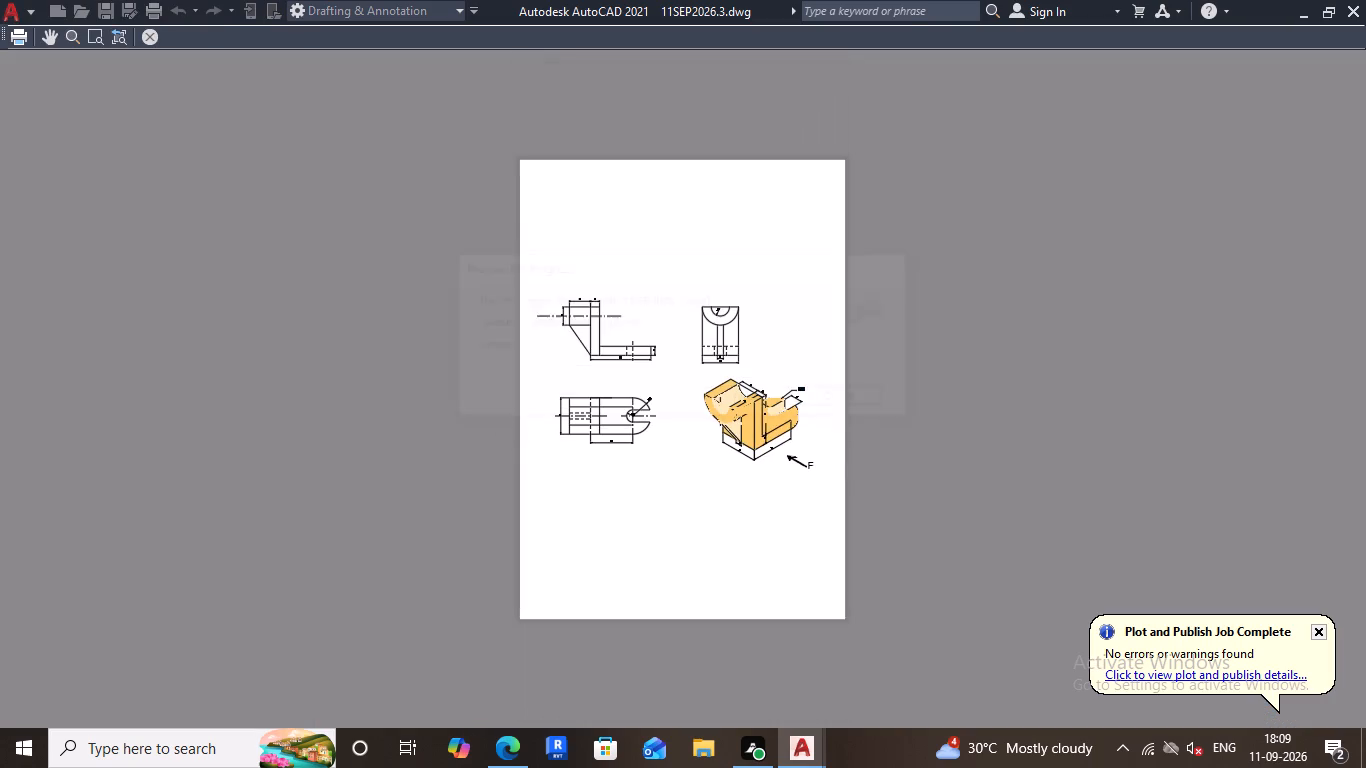
scroll(589, 349, "up", 6)
scroll(739, 329, "up", 3)
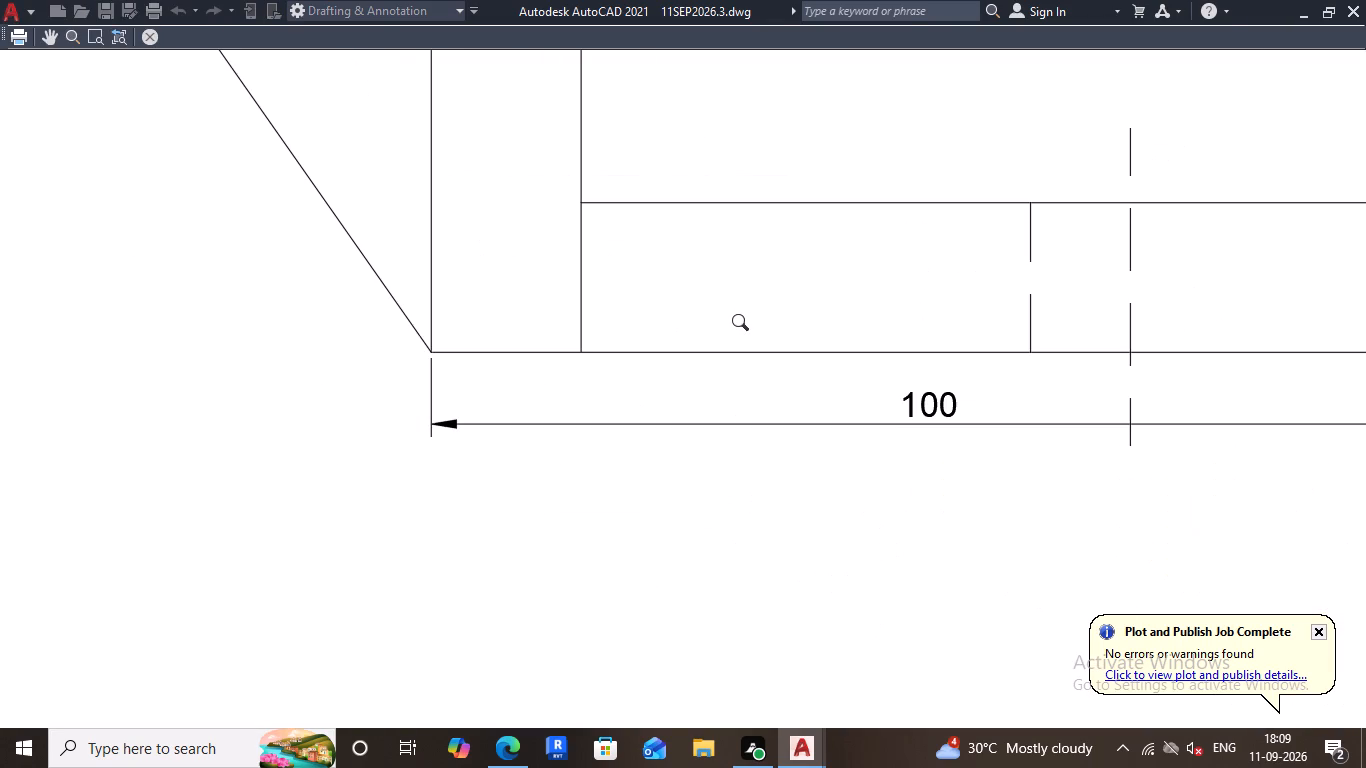
scroll(744, 325, "down", 6)
scroll(945, 423, "up", 2)
scroll(837, 290, "up", 4)
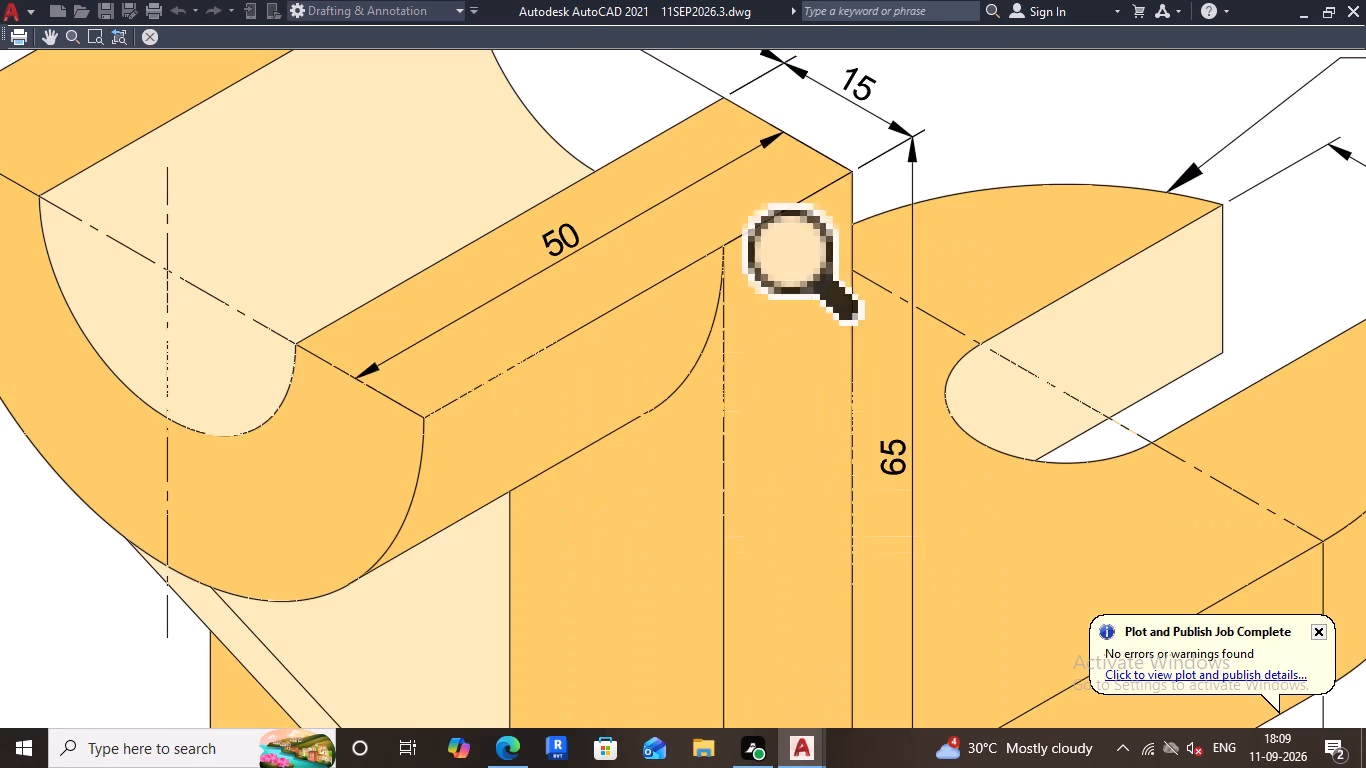
scroll(673, 337, "up", 1)
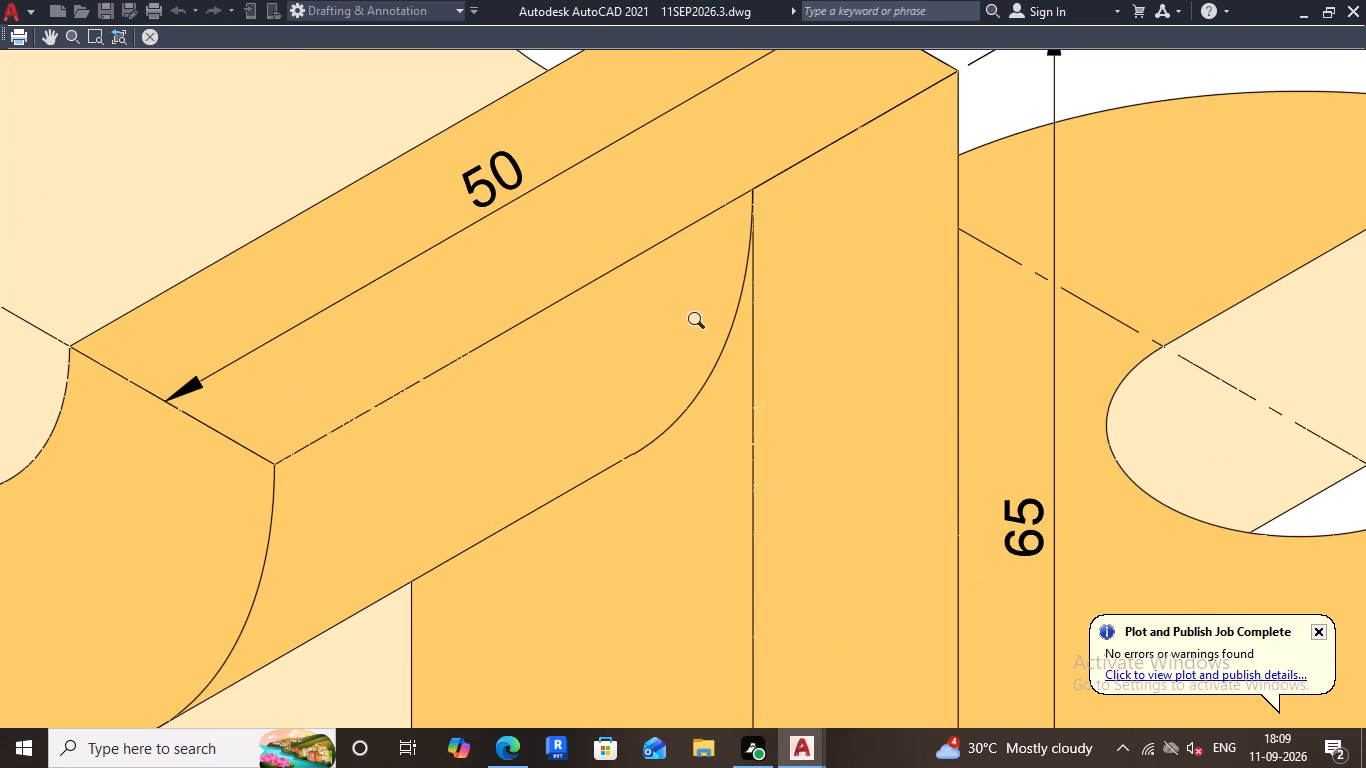
scroll(711, 321, "down", 4)
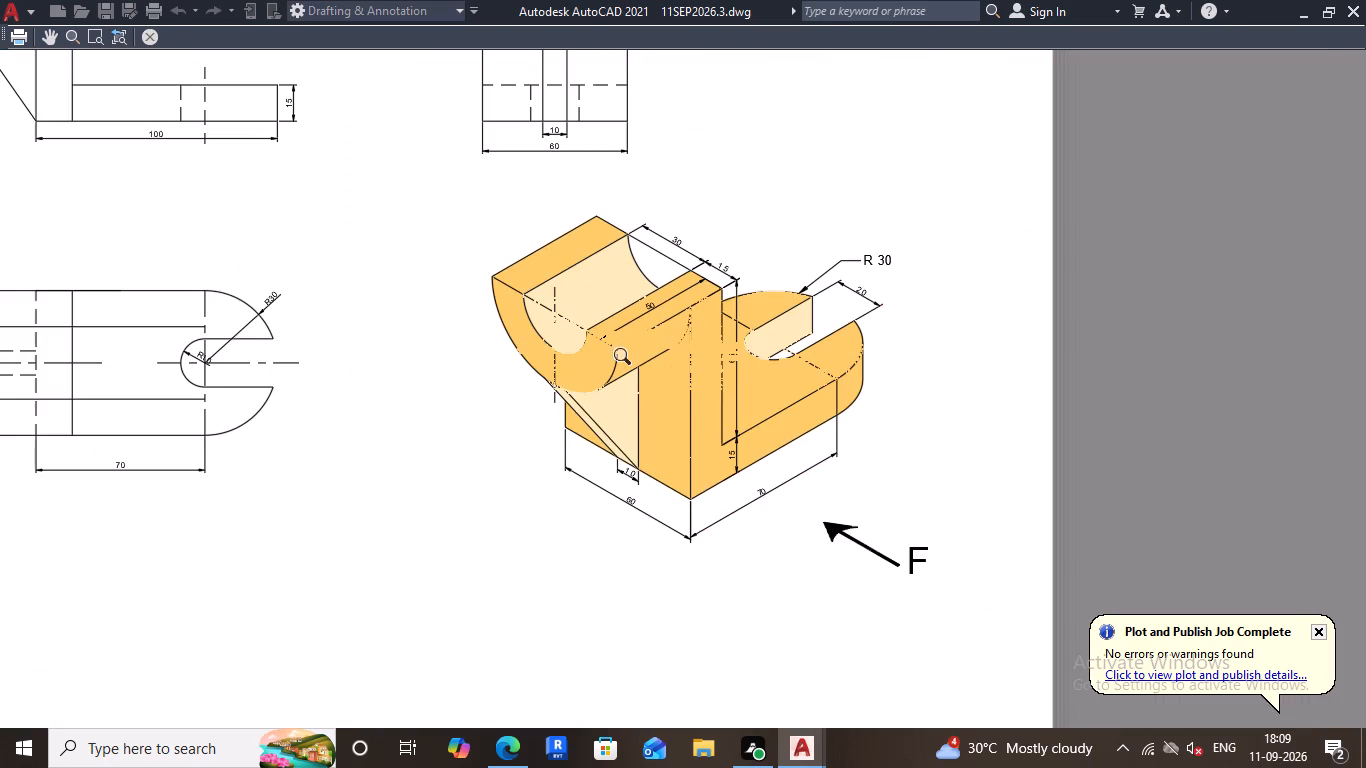
scroll(654, 364, "down", 2)
middle_click_drag(607, 349, 735, 408)
middle_click_drag(694, 382, 700, 403)
scroll(756, 430, "up", 4)
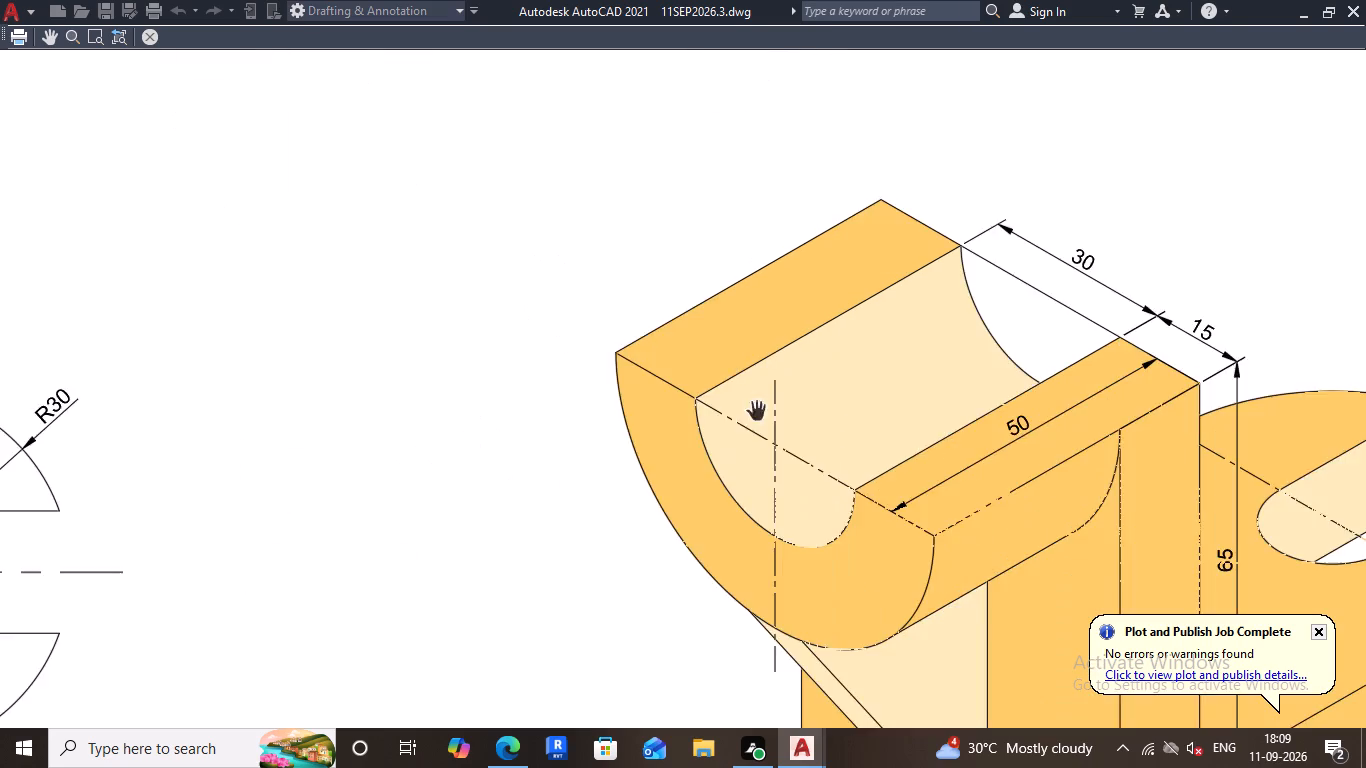
scroll(738, 426, "up", 2)
scroll(749, 420, "down", 7)
scroll(713, 396, "up", 1)
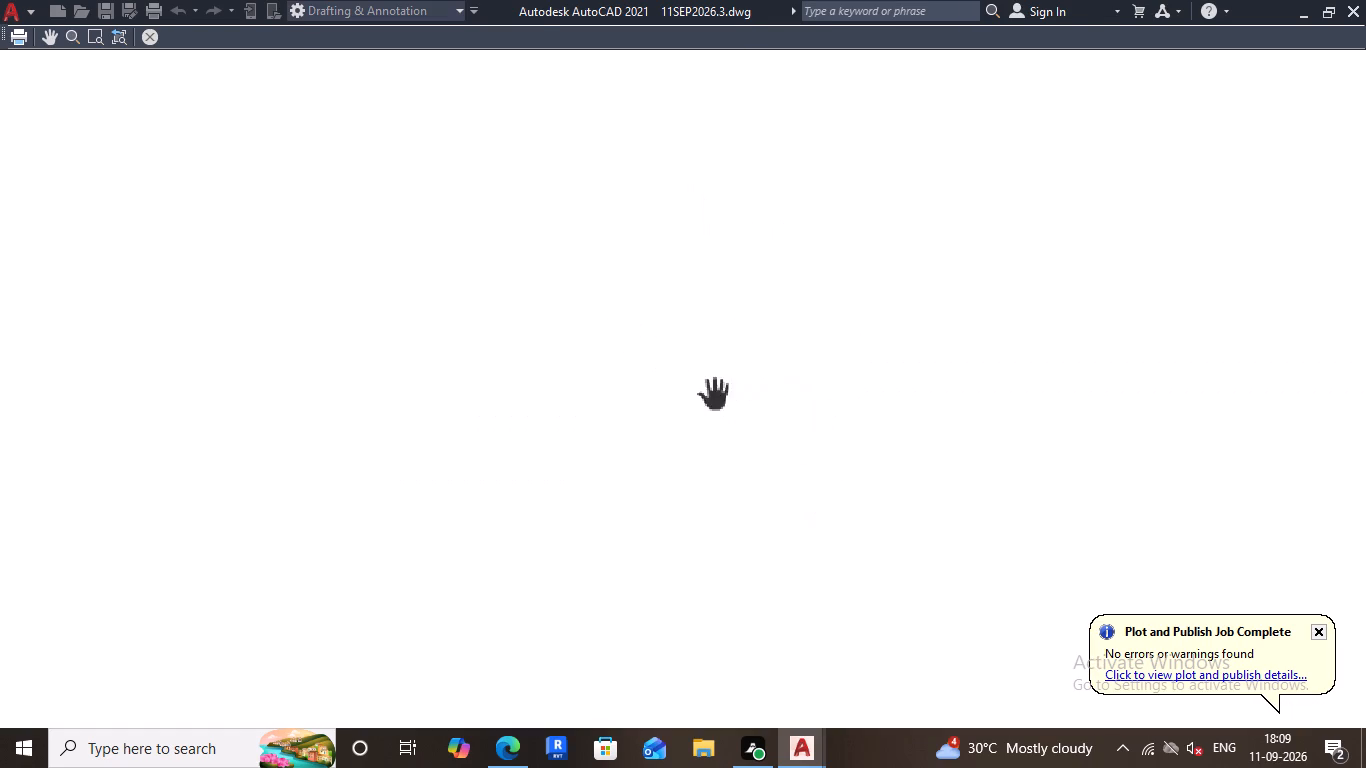
left_click(145, 37)
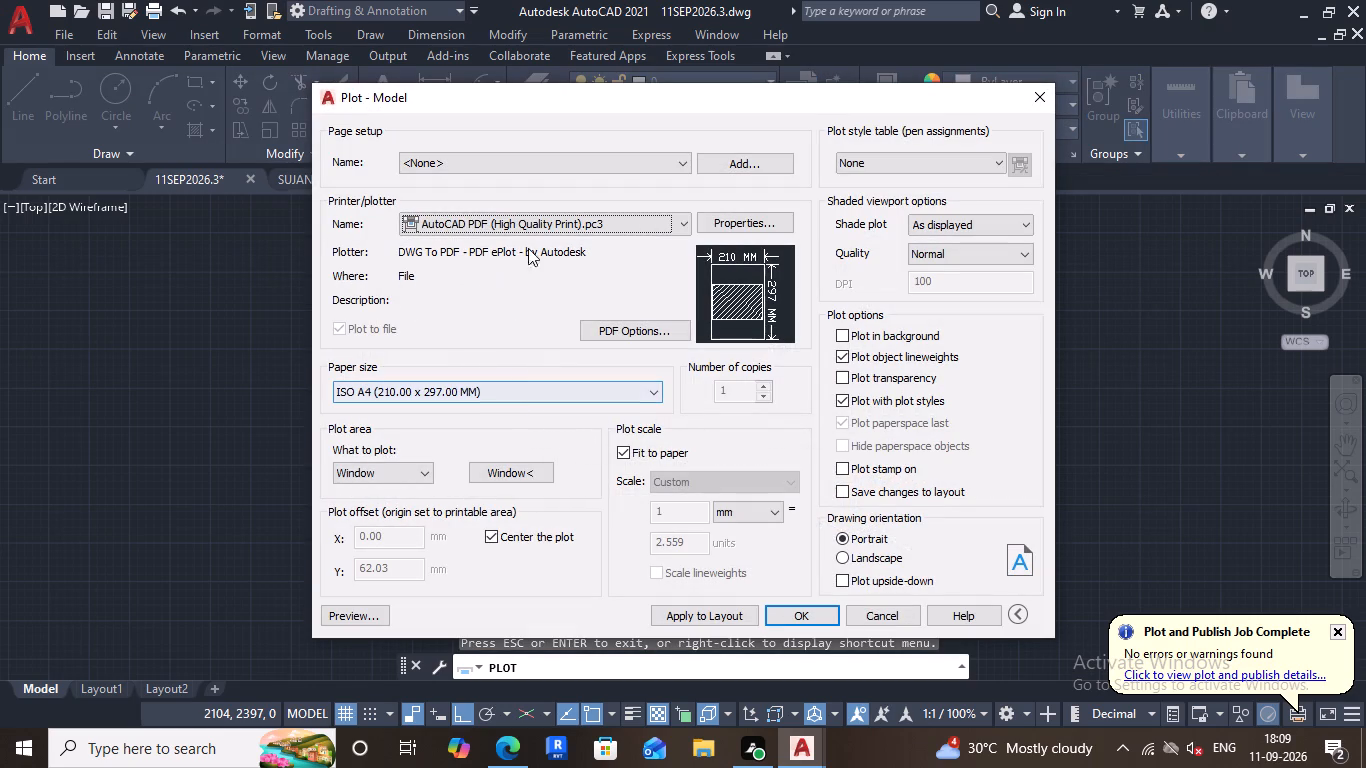
Reselect AutoCAD PDF (High Quality Print).pc3 as the plotter and check every bracket view and its dimensions in the plot preview.
left_click(586, 222)
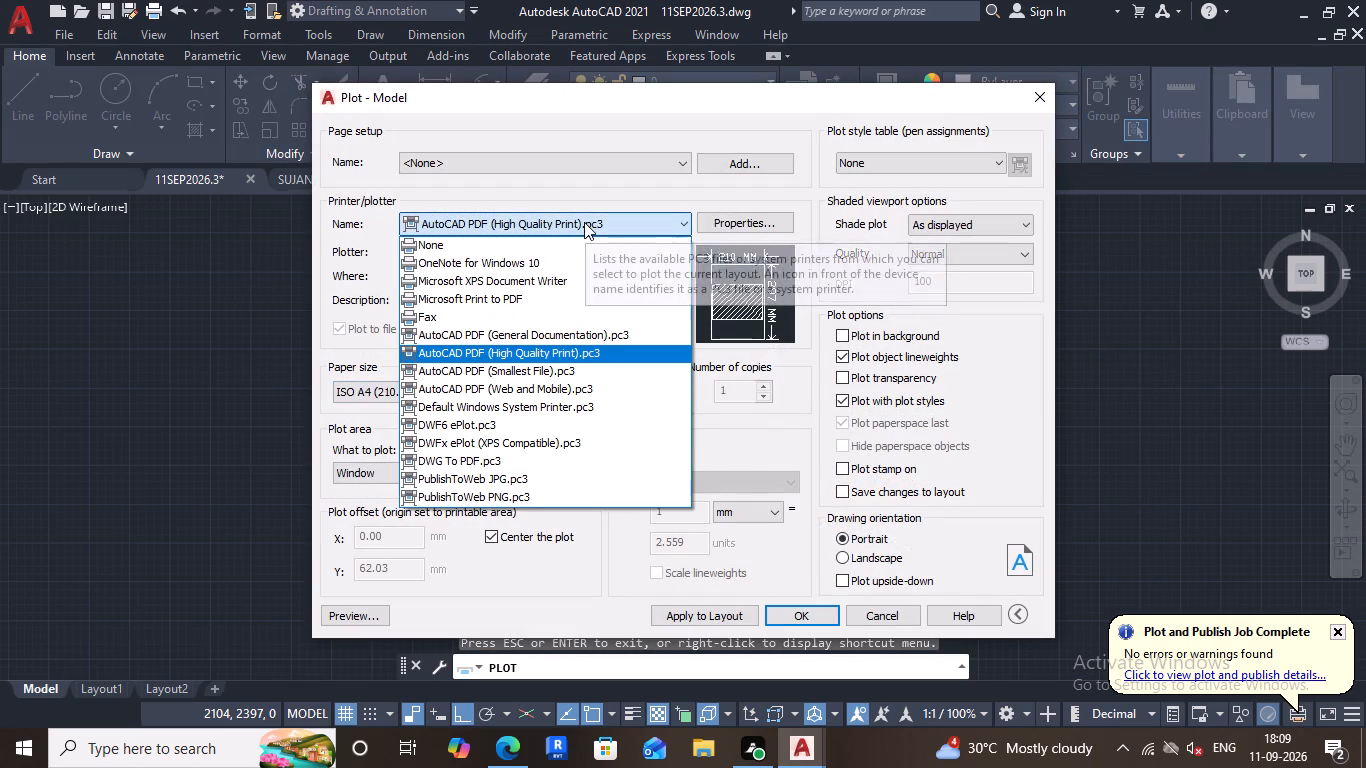
left_click(523, 357)
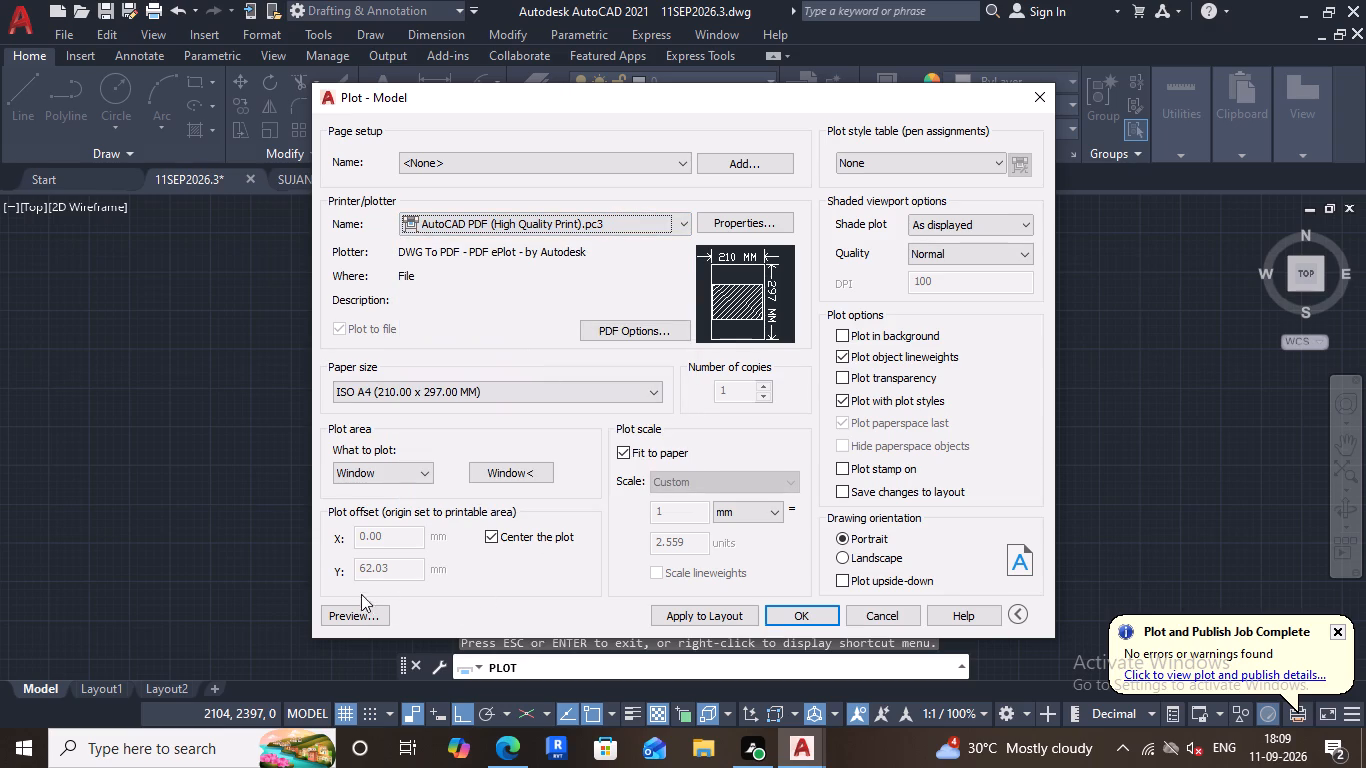
left_click(355, 607)
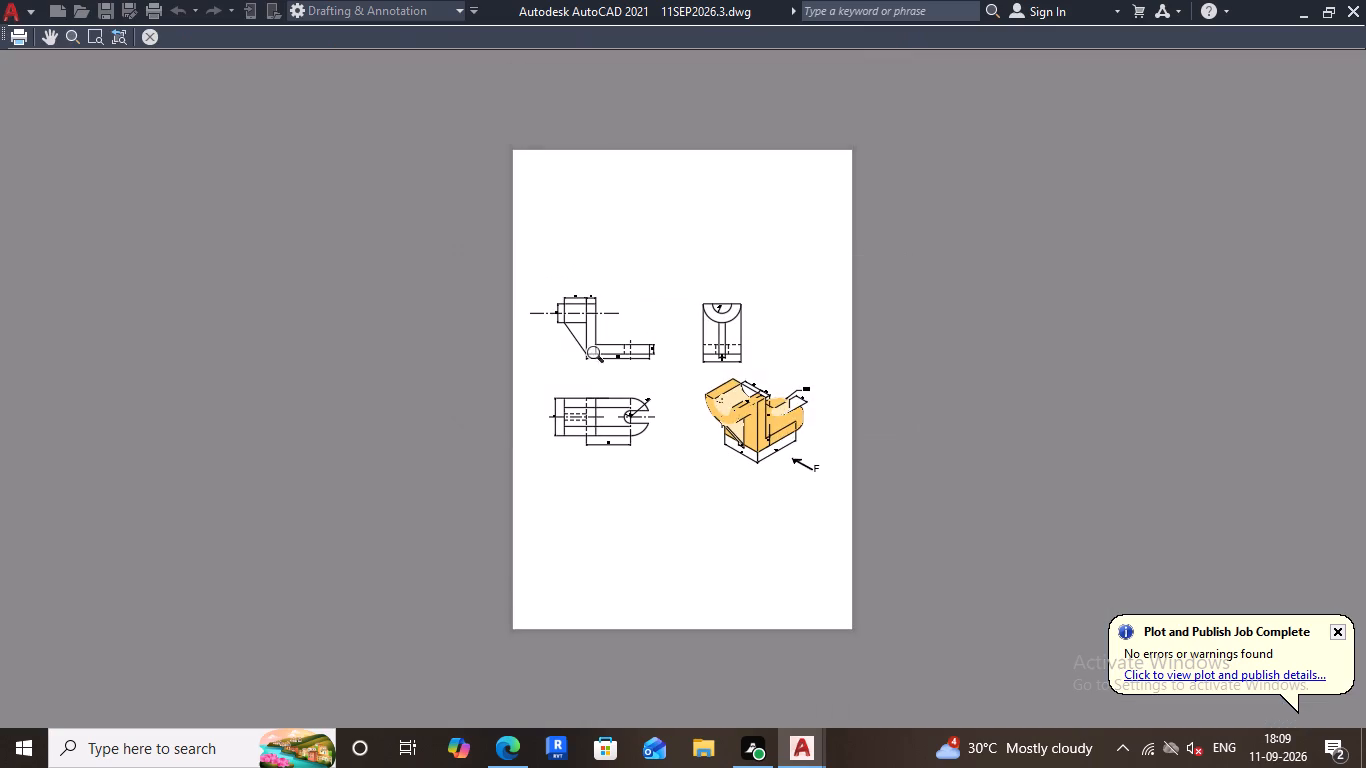
scroll(537, 347, "up", 4)
middle_click_drag(839, 329, 371, 423)
middle_click_drag(1110, 403, 1009, 413)
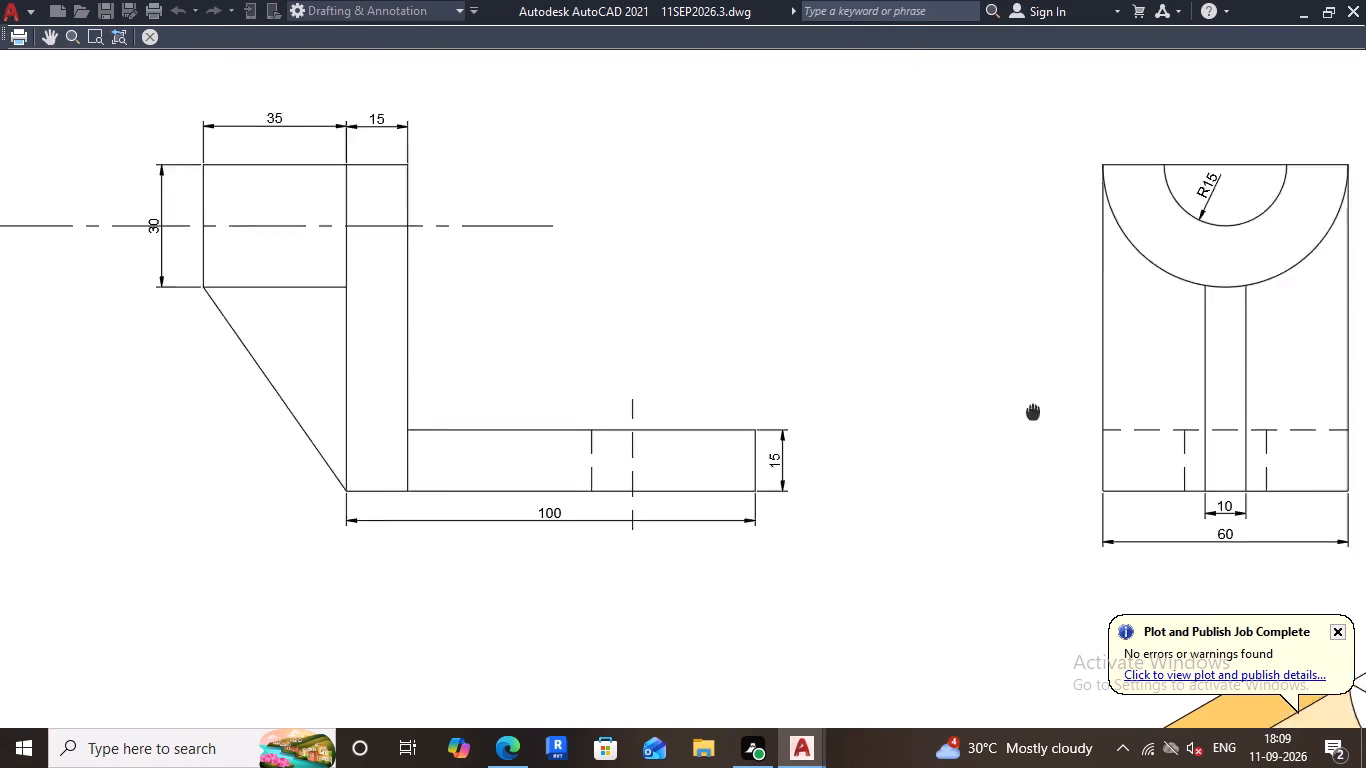
middle_click_drag(1009, 413, 743, 384)
scroll(888, 349, "down", 2)
middle_click_drag(947, 507, 872, 405)
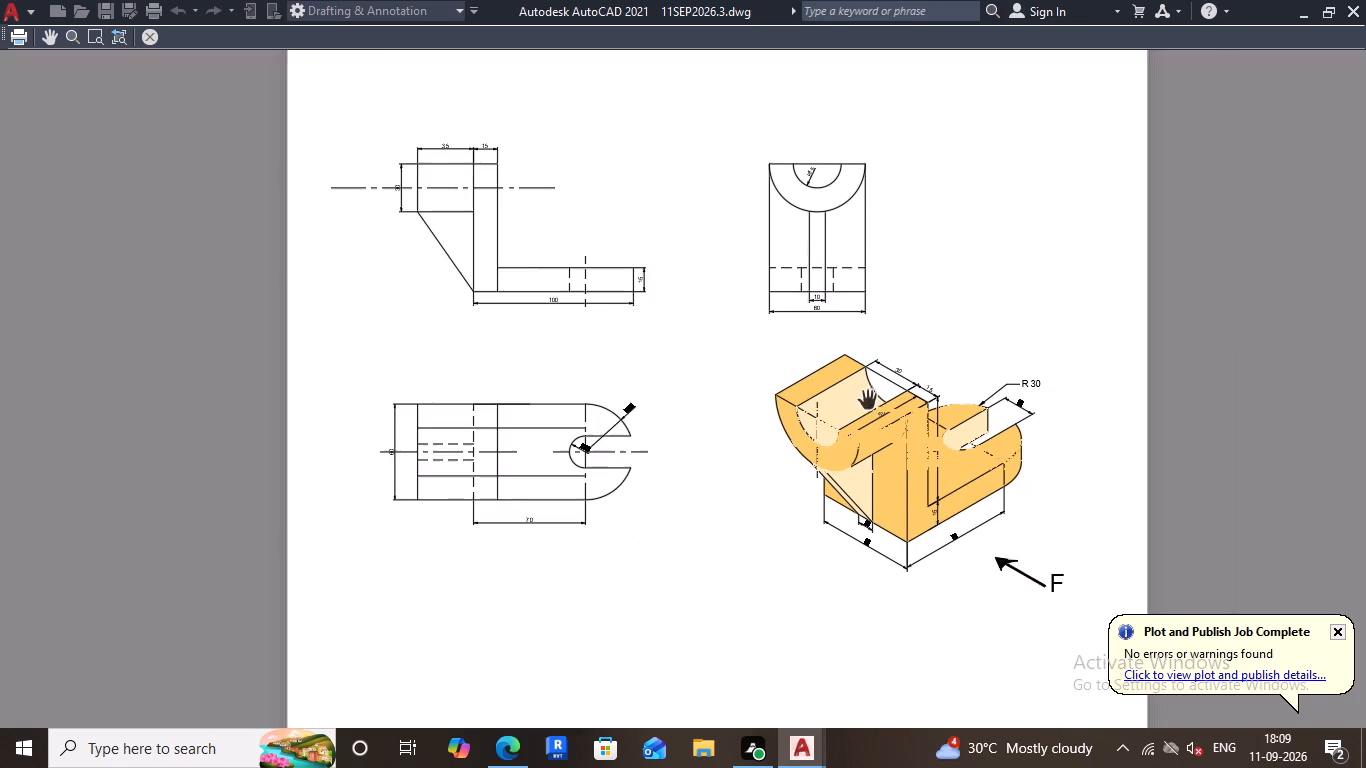
scroll(894, 452, "up", 4)
middle_click_drag(1095, 393, 428, 345)
scroll(717, 343, "down", 3)
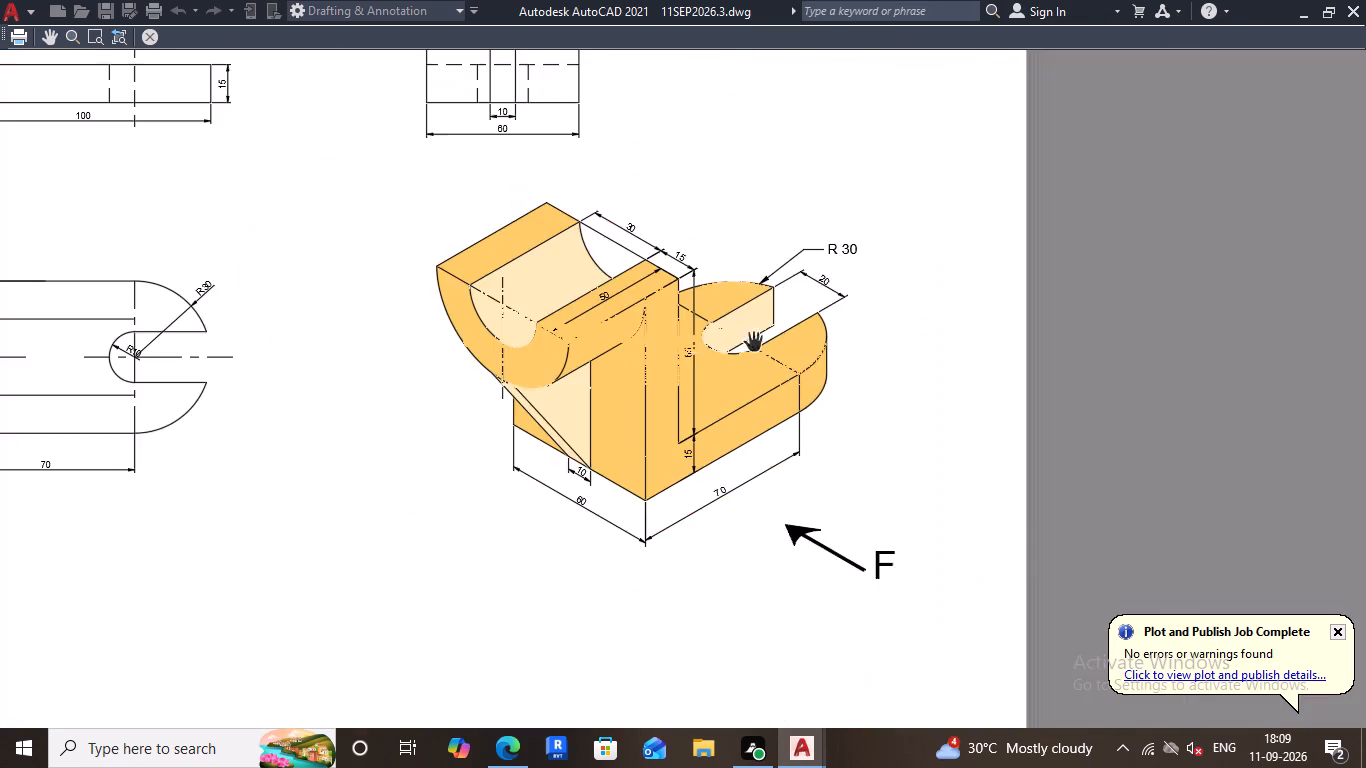
scroll(669, 347, "down", 2)
scroll(618, 372, "up", 3)
middle_click_drag(612, 361, 899, 381)
middle_click_drag(715, 378, 826, 390)
scroll(791, 405, "down", 6)
scroll(714, 405, "up", 3)
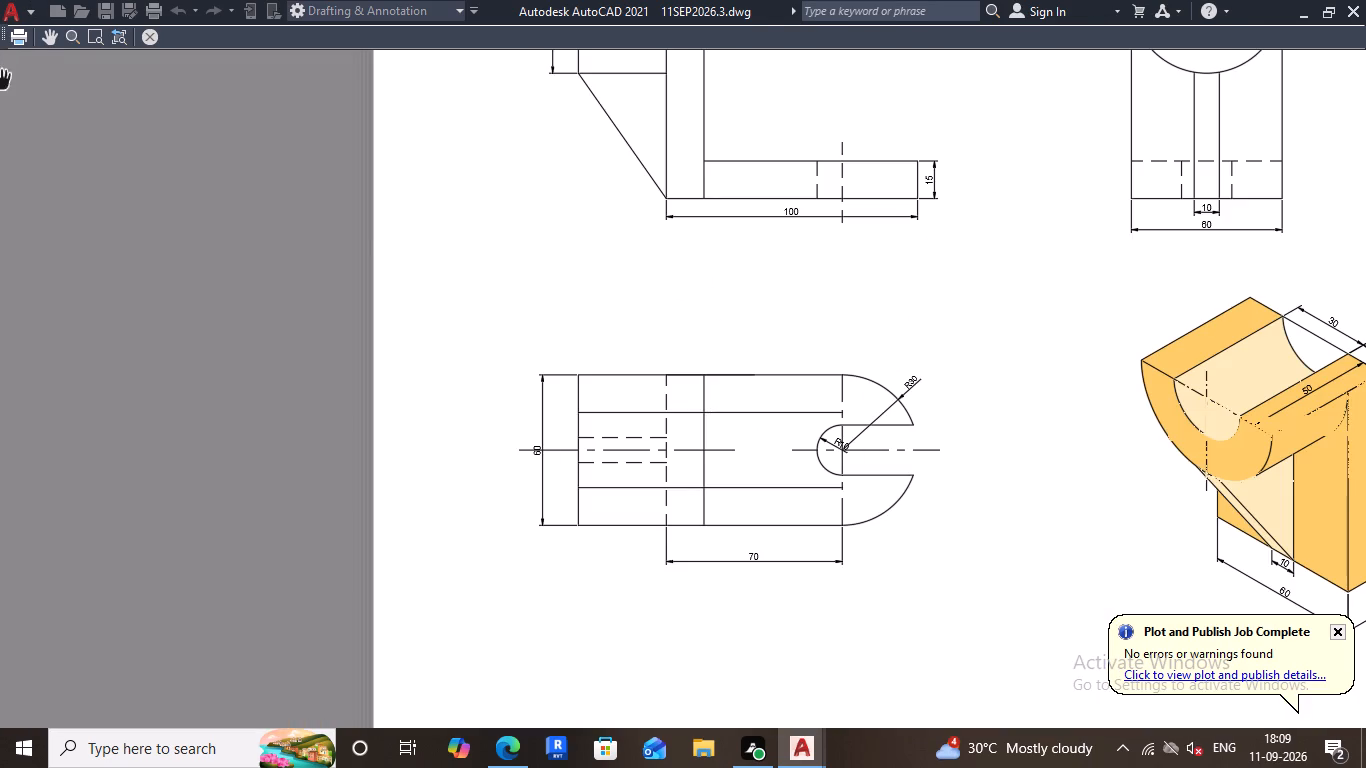
Plot the previewed sheet to PDF, saving it in the Documents folder as 11SEP2026.3-Model.pdf.
left_click(16, 46)
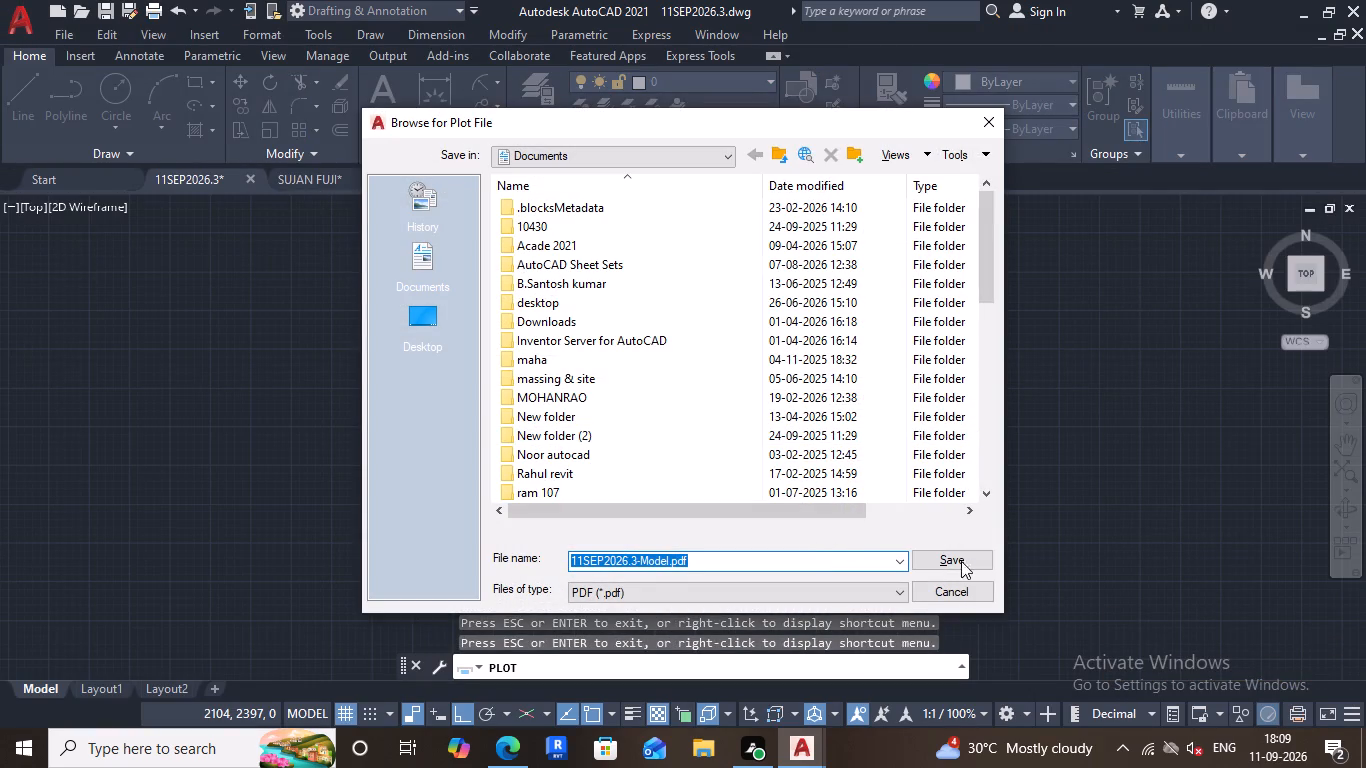
left_click(951, 563)
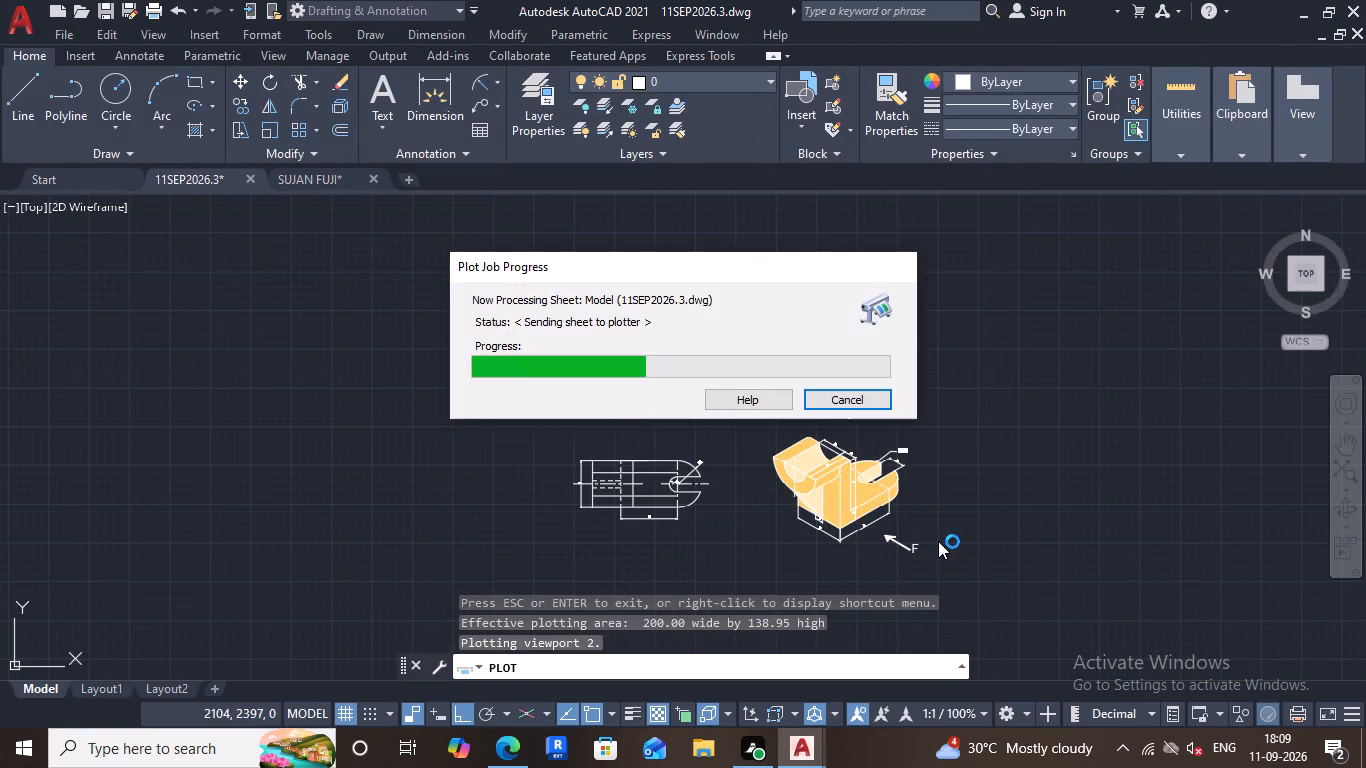